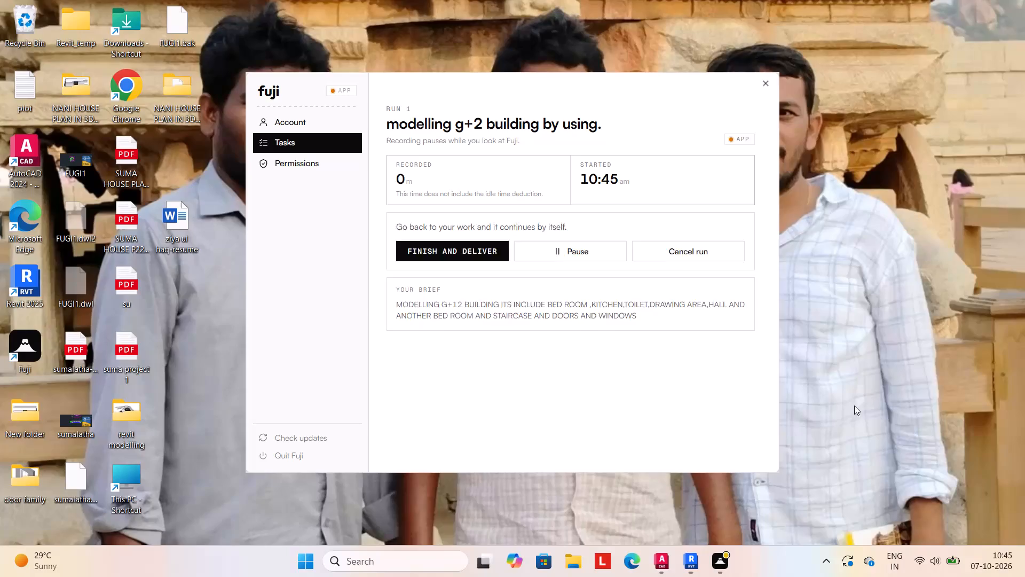
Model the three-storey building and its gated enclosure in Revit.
Switch to Revit with the open Project1 model.
left_click(688, 557)
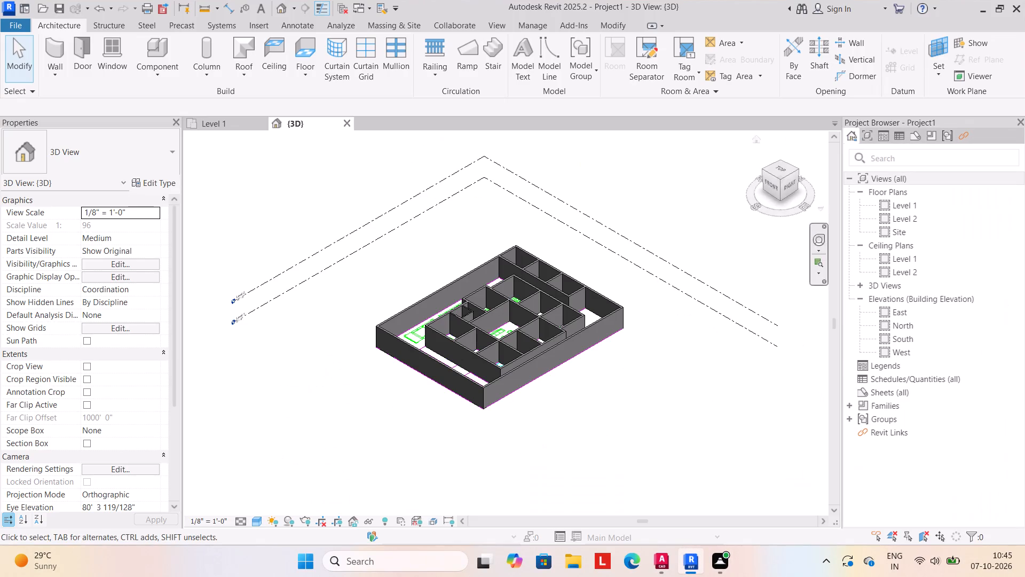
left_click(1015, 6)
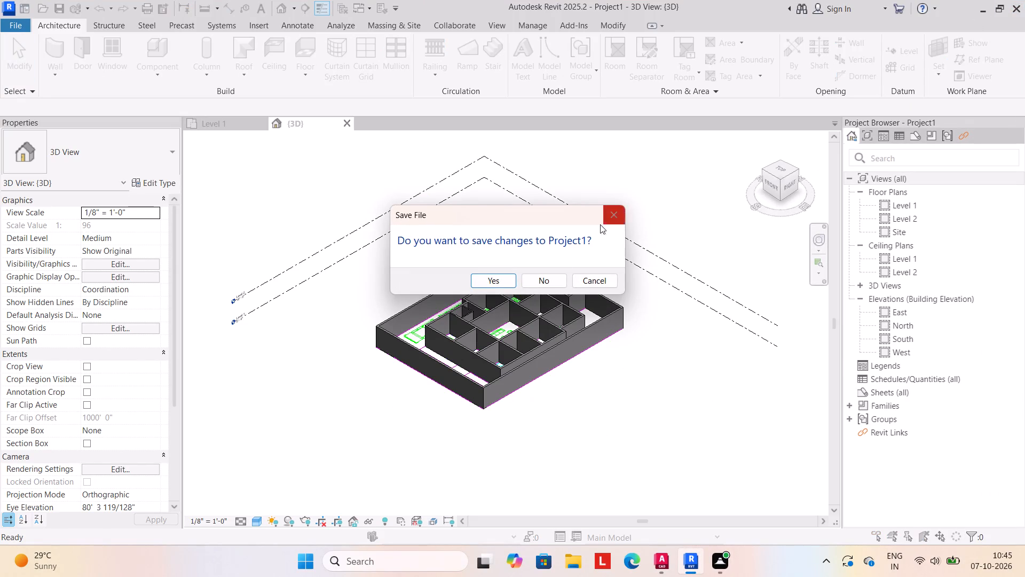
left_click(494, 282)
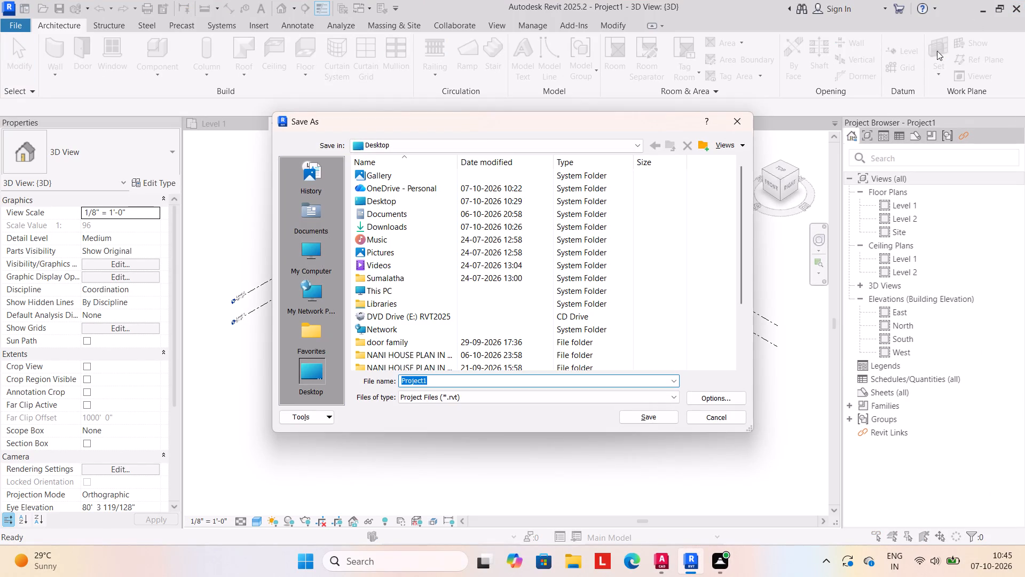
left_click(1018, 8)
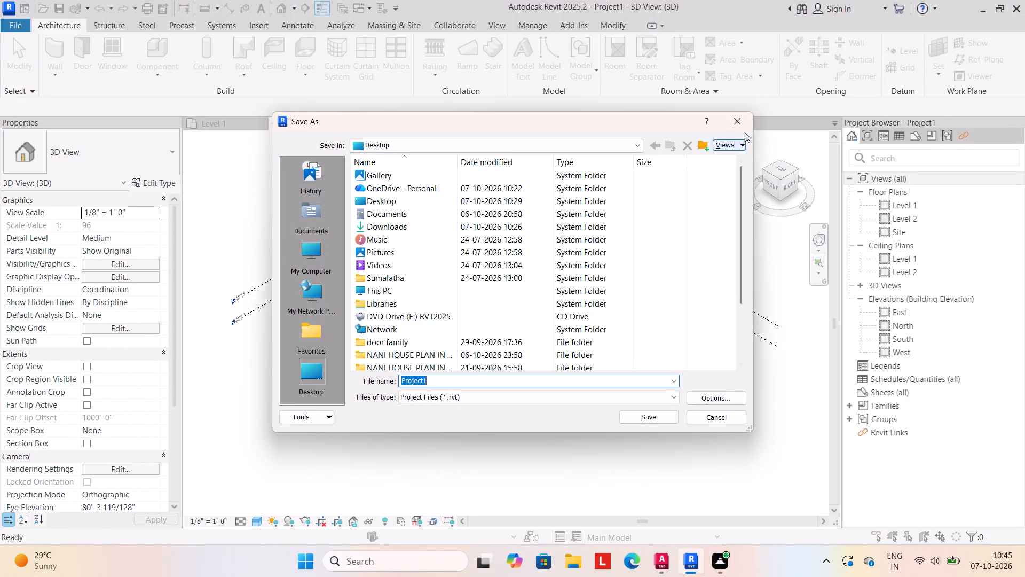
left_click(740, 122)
Close Revit, discarding the changes to Project1.
left_click(1020, 0)
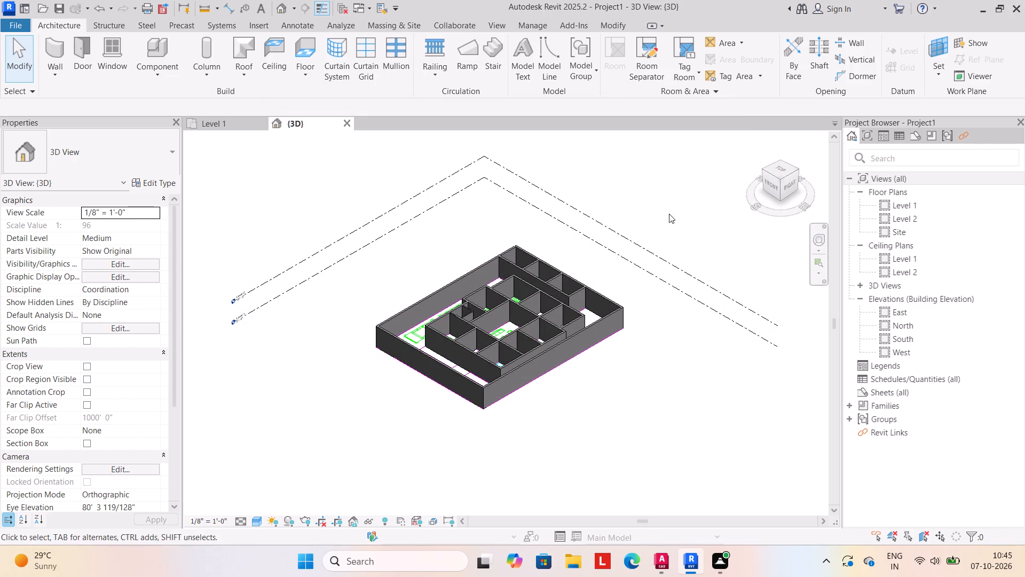
left_click(1019, 7)
right_click(558, 280)
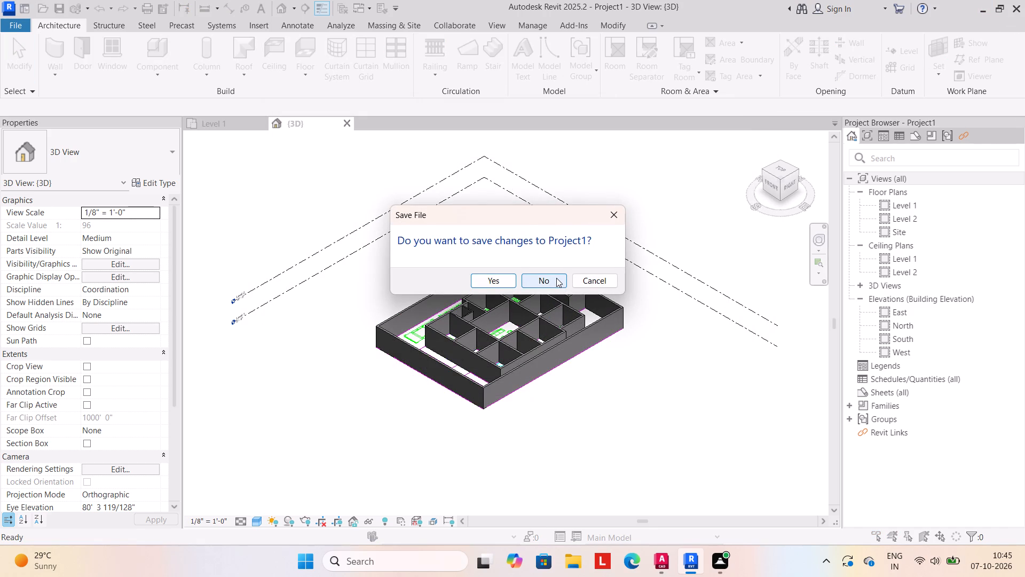
right_click(547, 283)
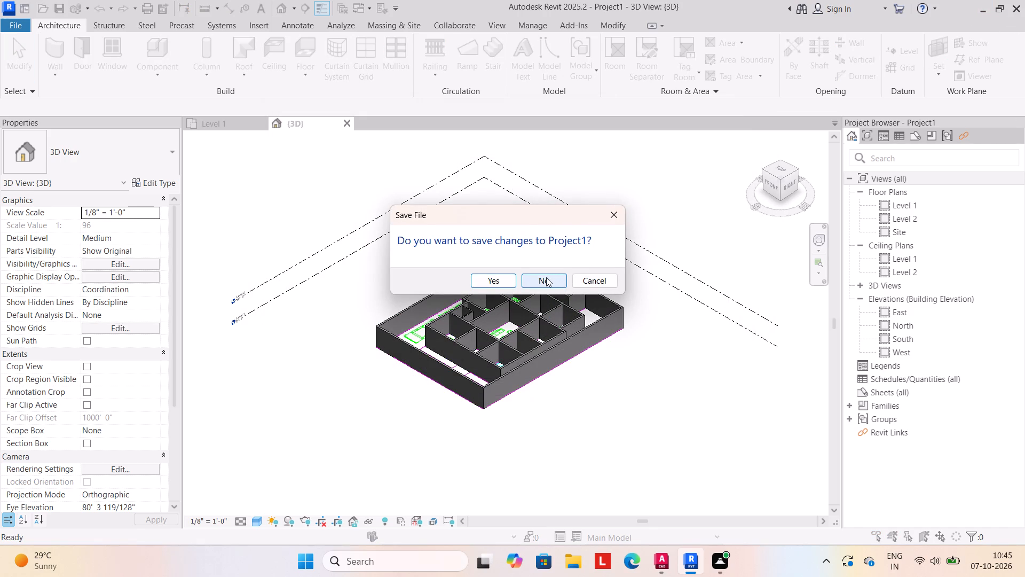
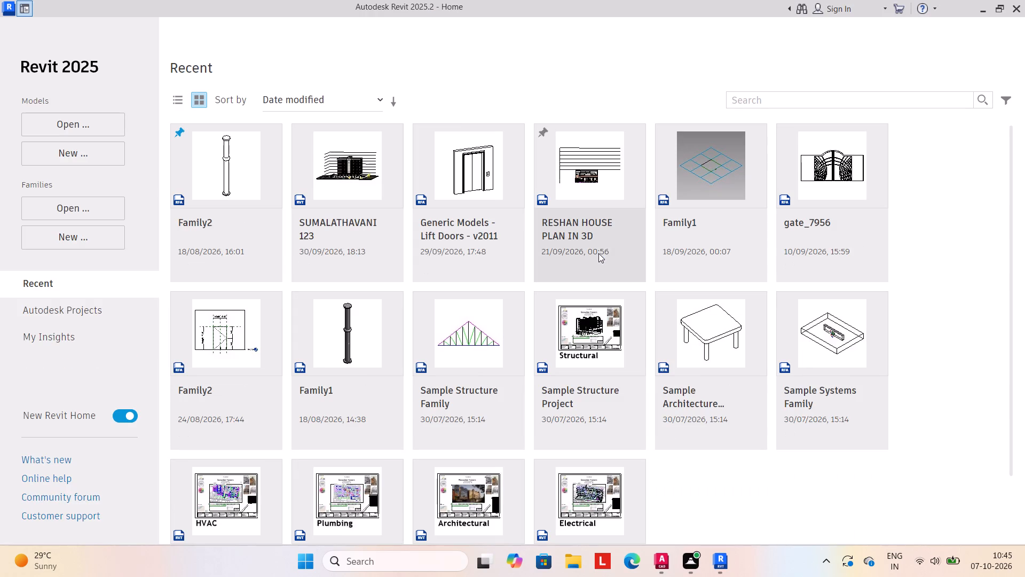
Create a new project from the default.rte template in the English-Imperial template folder.
left_click(75, 149)
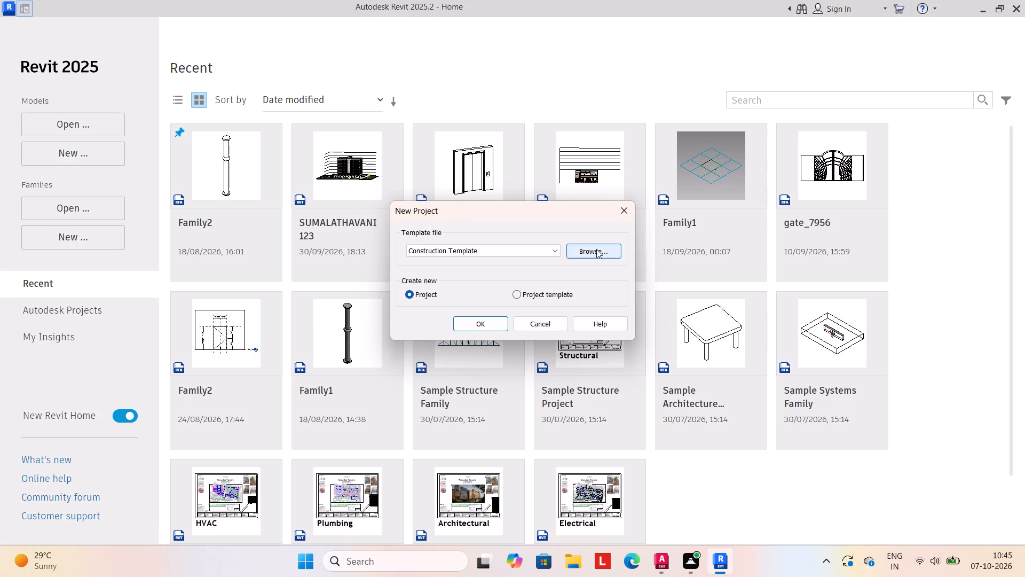
left_click(596, 249)
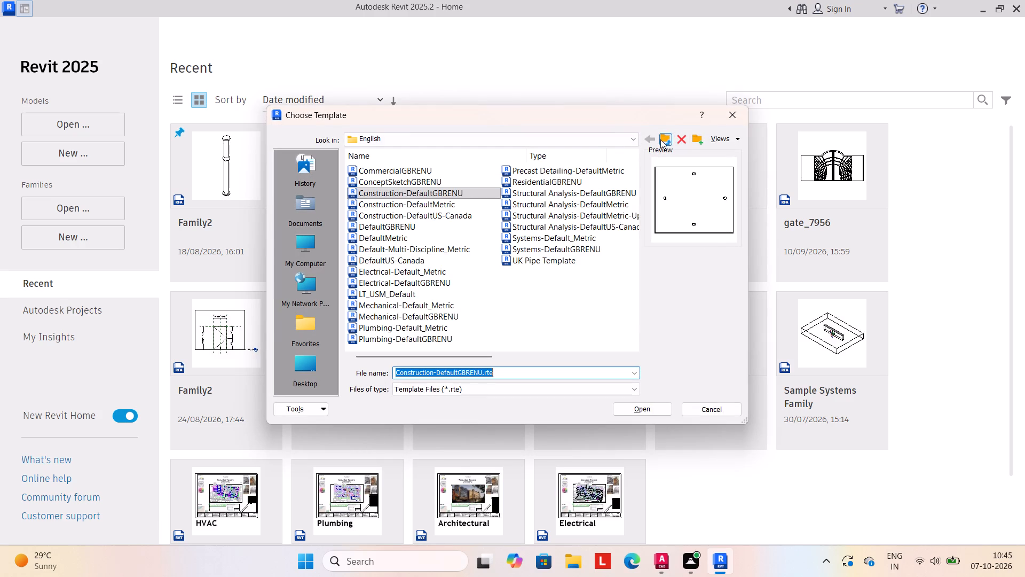
left_click(660, 139)
double_click(412, 200)
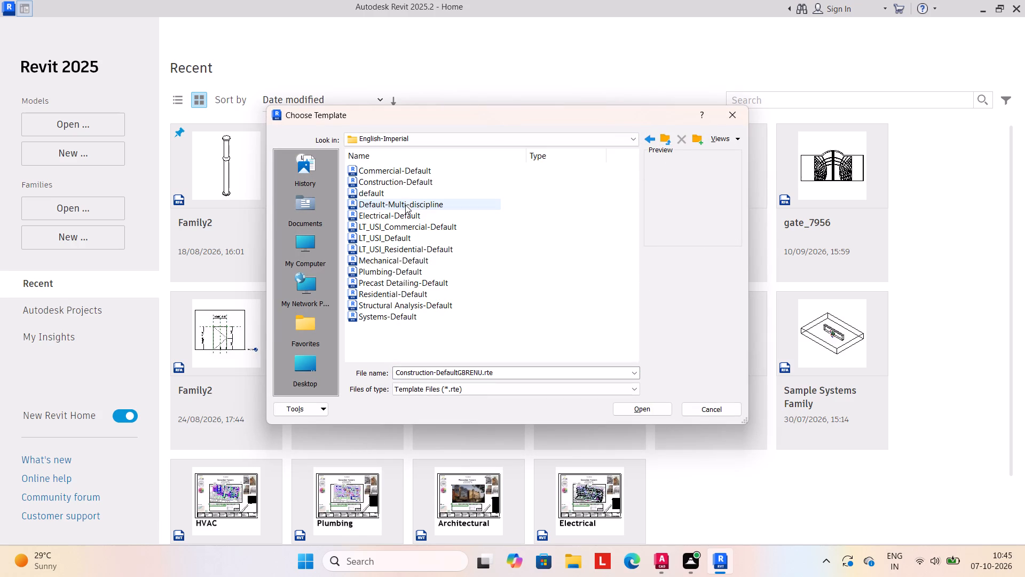
double_click(404, 191)
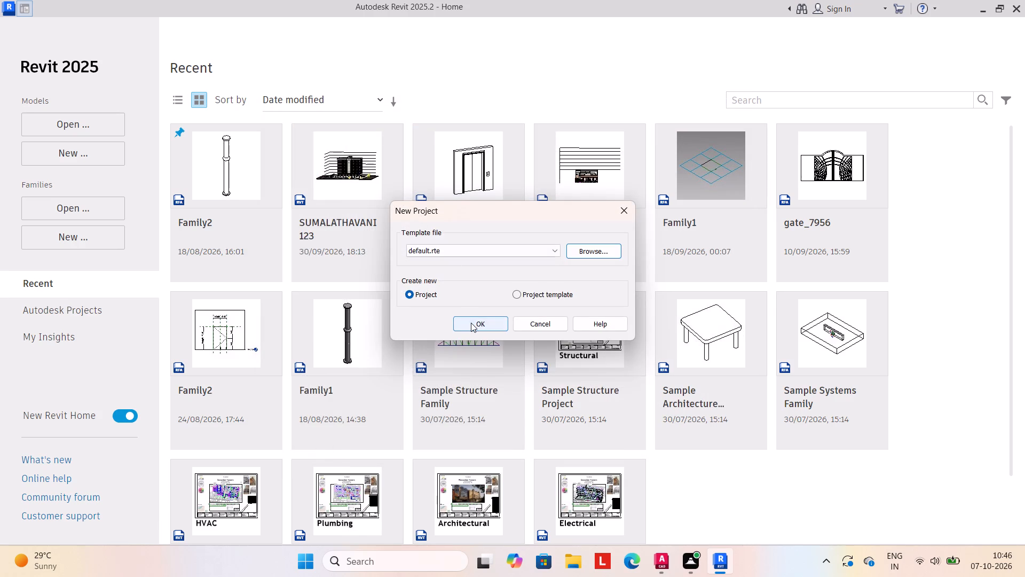
left_click(471, 323)
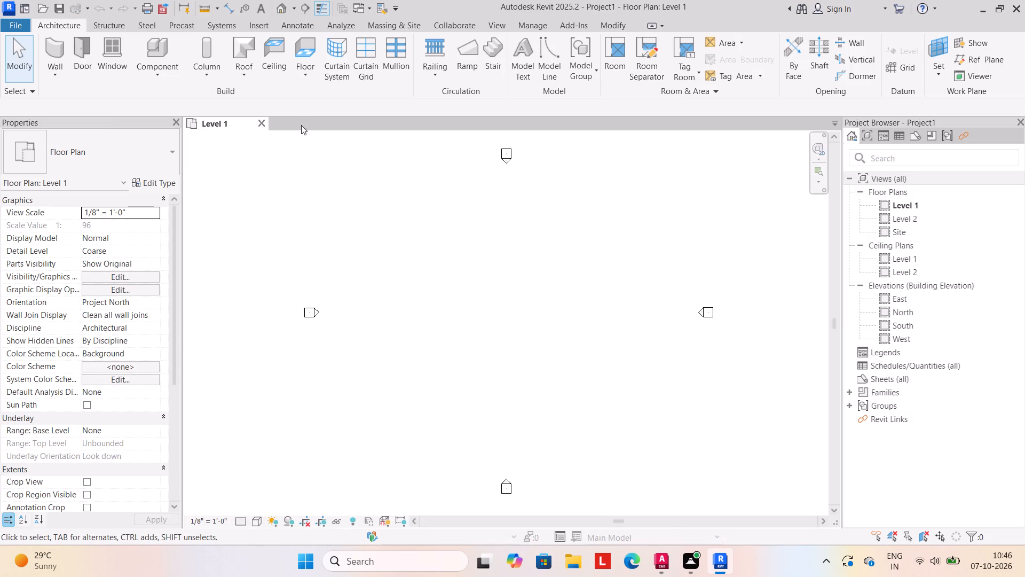
Link the desktop CAD file FUGI1.dwg into Level 1 with Auto - Center to Center positioning.
left_click(258, 21)
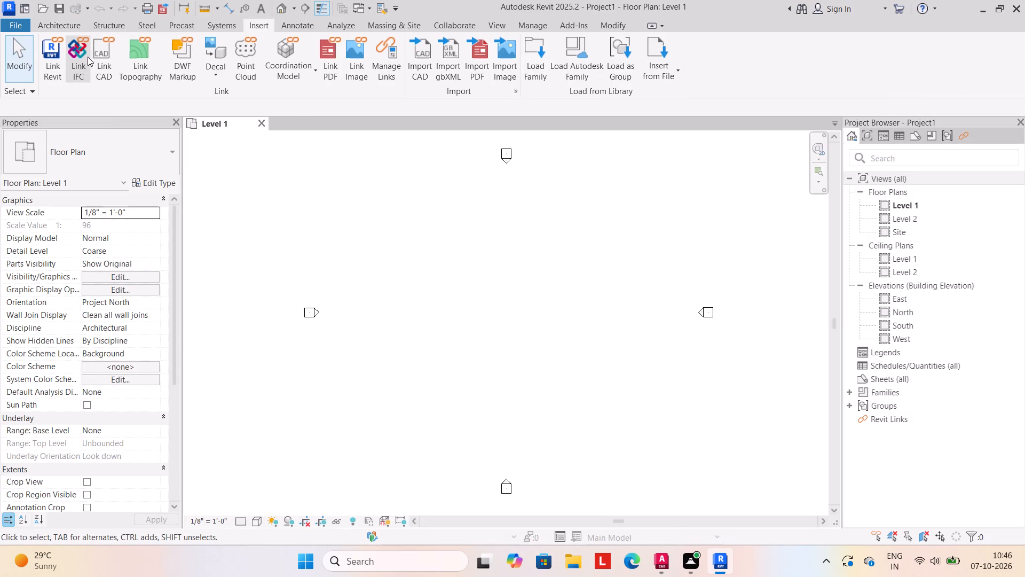
left_click(106, 47)
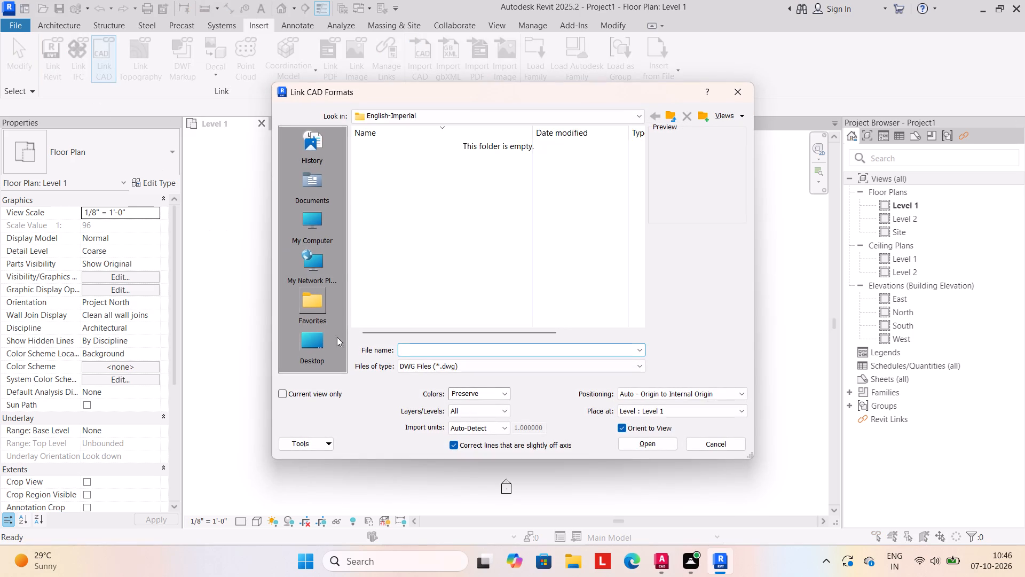
left_click(313, 342)
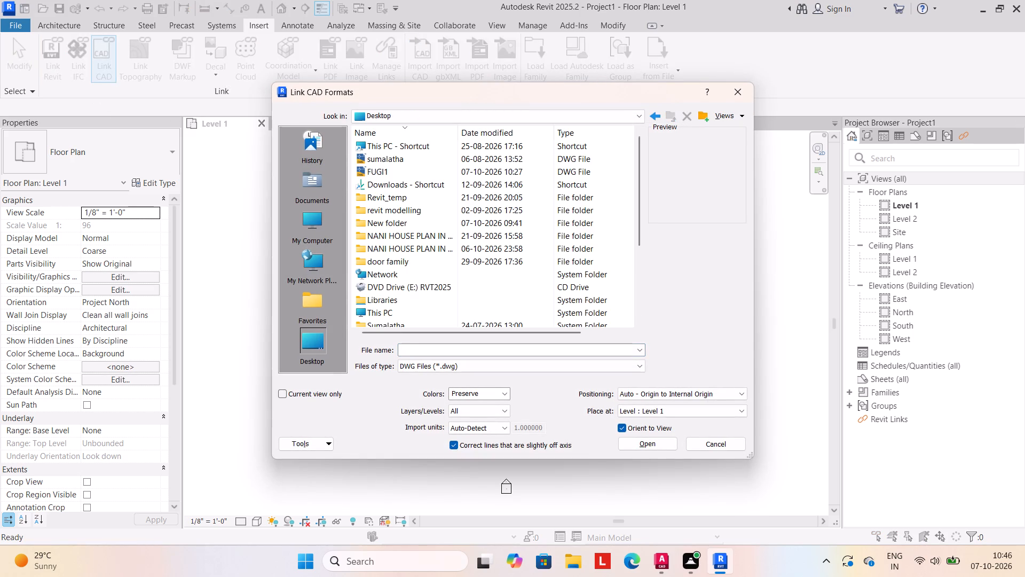
left_click(430, 352)
left_click(404, 174)
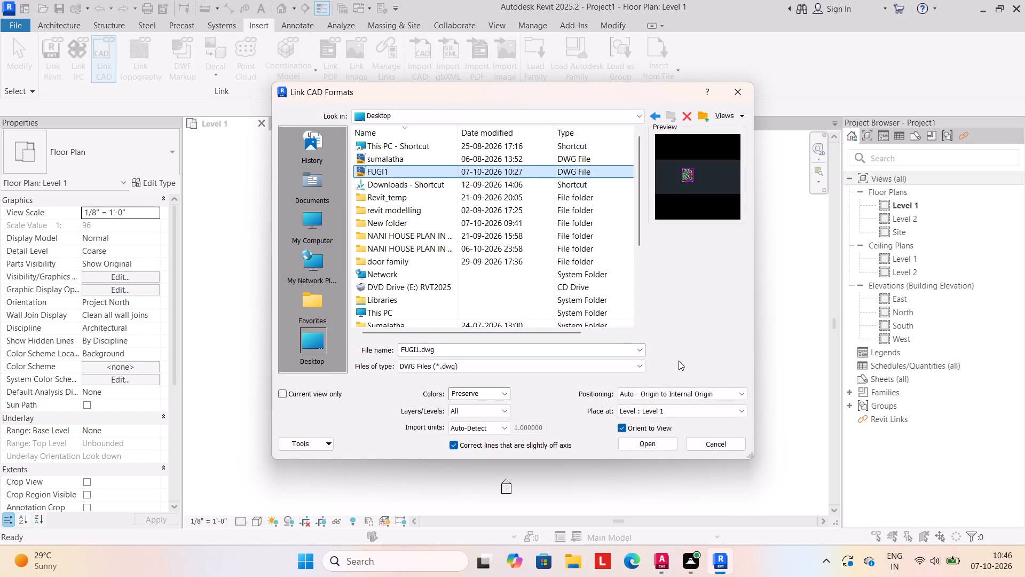
left_click(739, 395)
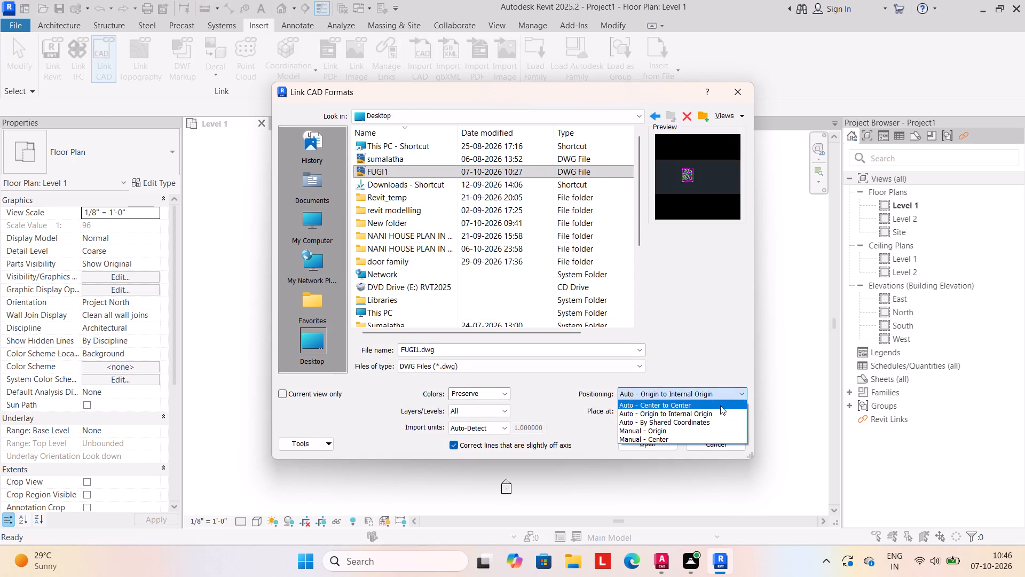
left_click(720, 404)
left_click(638, 441)
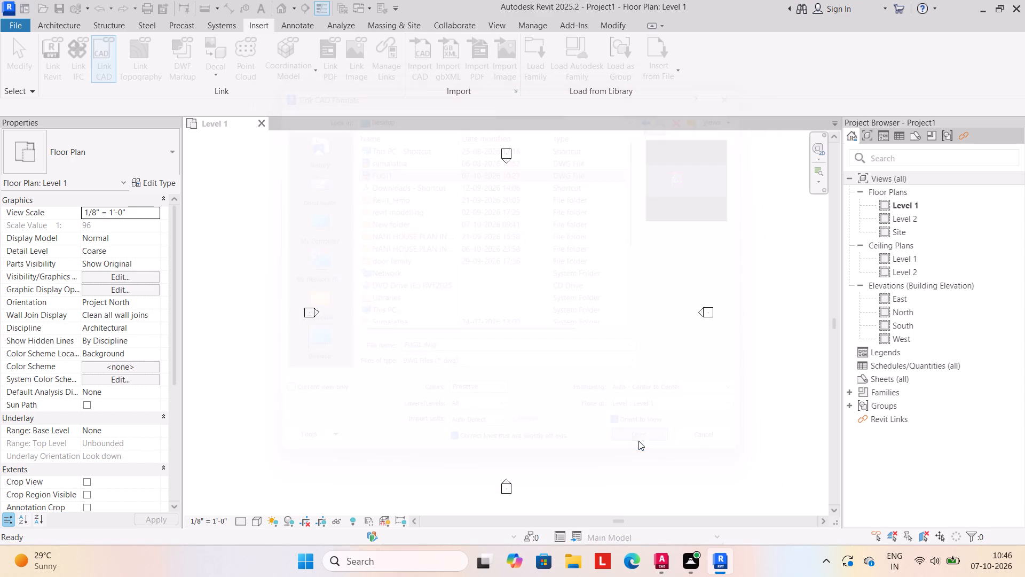
Duplicate the Generic - 8" basic wall type as WALL9" and set its structure layer thickness to 9".
scroll(576, 244, "up", 1)
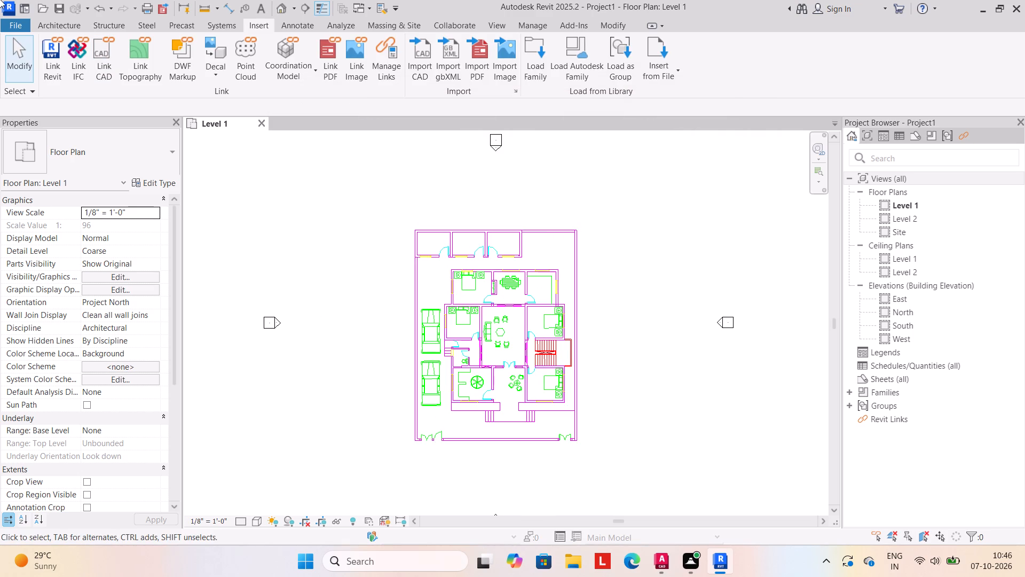
left_click(71, 26)
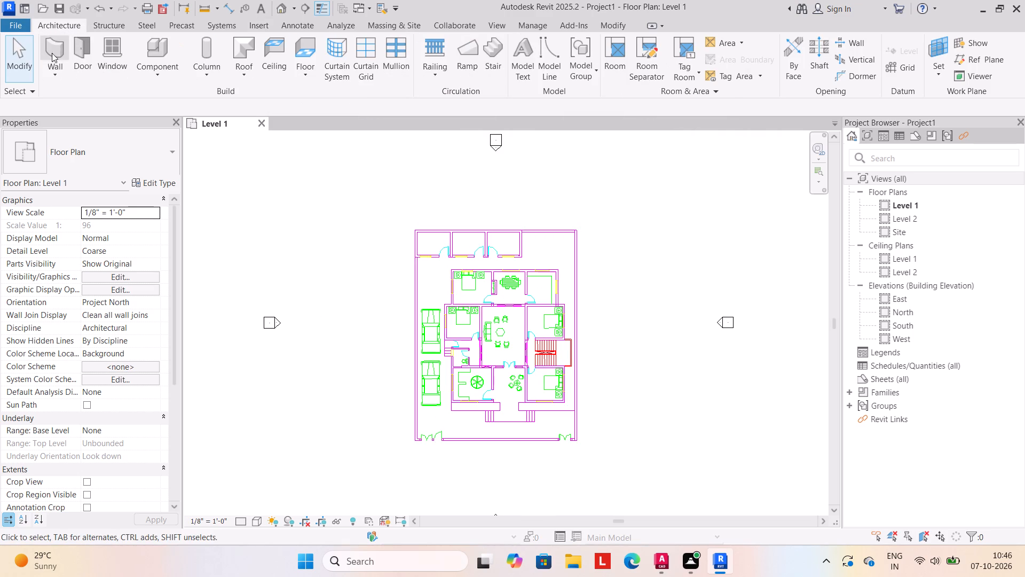
left_click(55, 71)
left_click(62, 91)
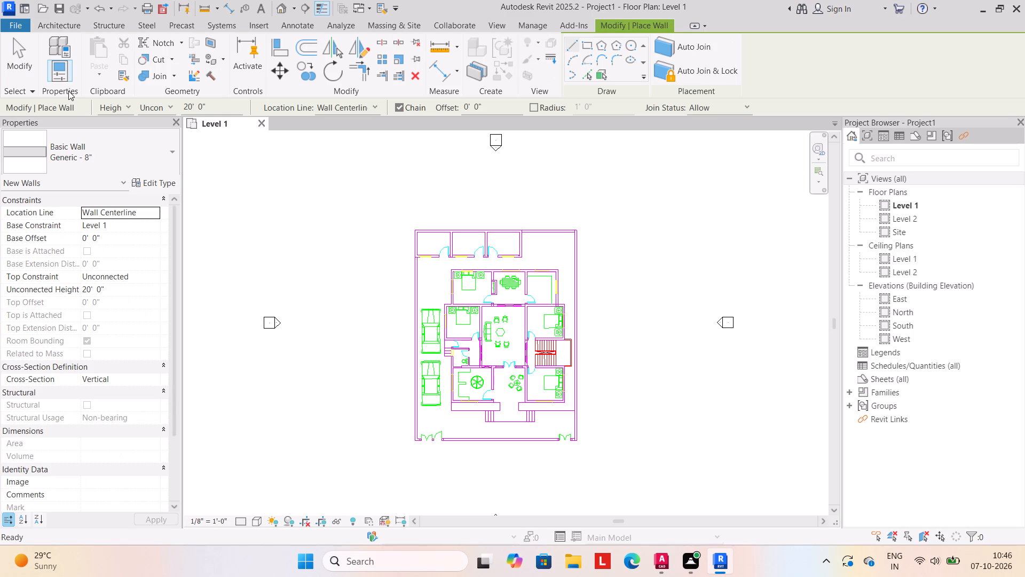
left_click(161, 188)
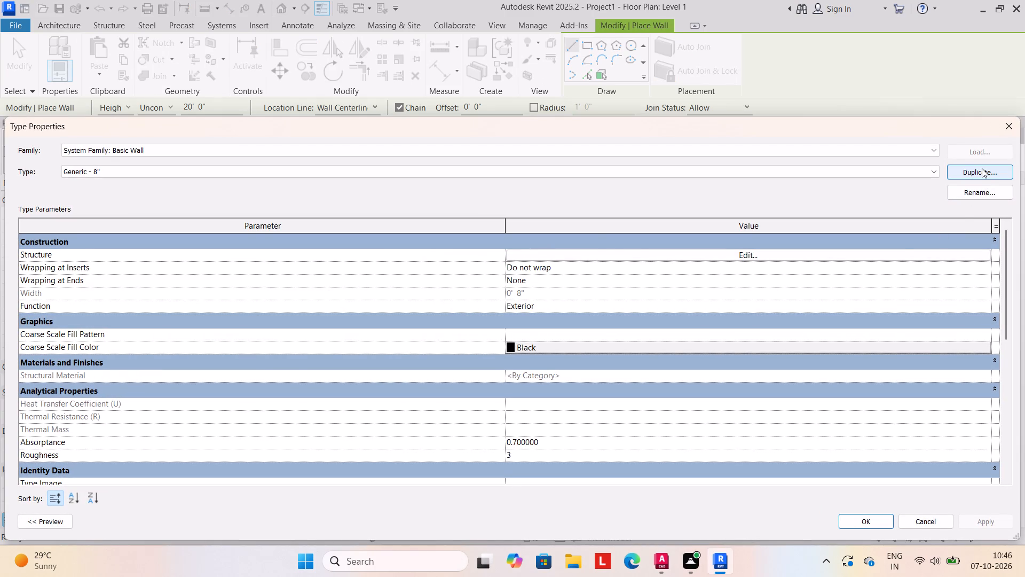
left_click(982, 168)
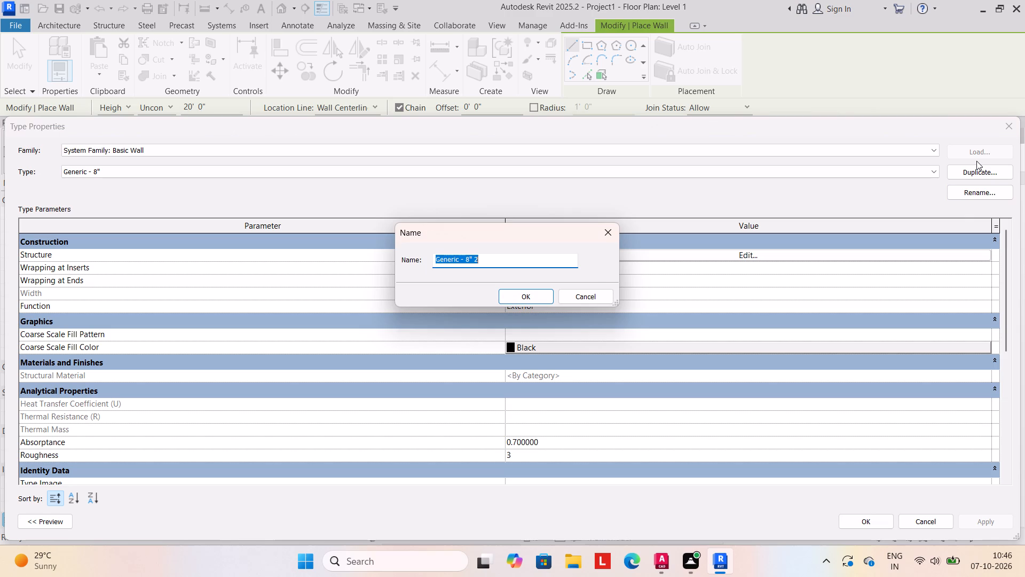
type("WALL")
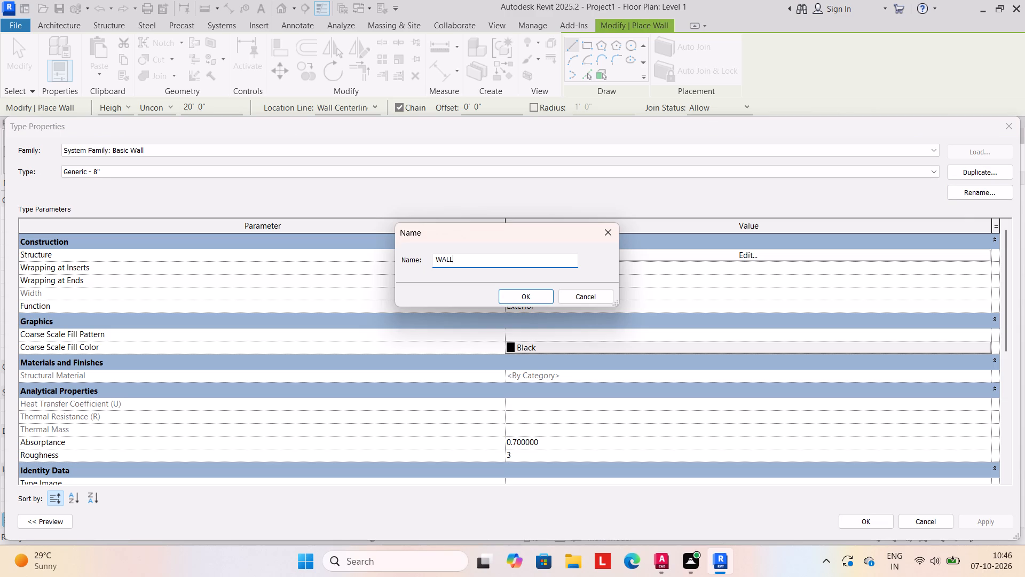
type("9\"")
left_click(522, 288)
left_click(709, 258)
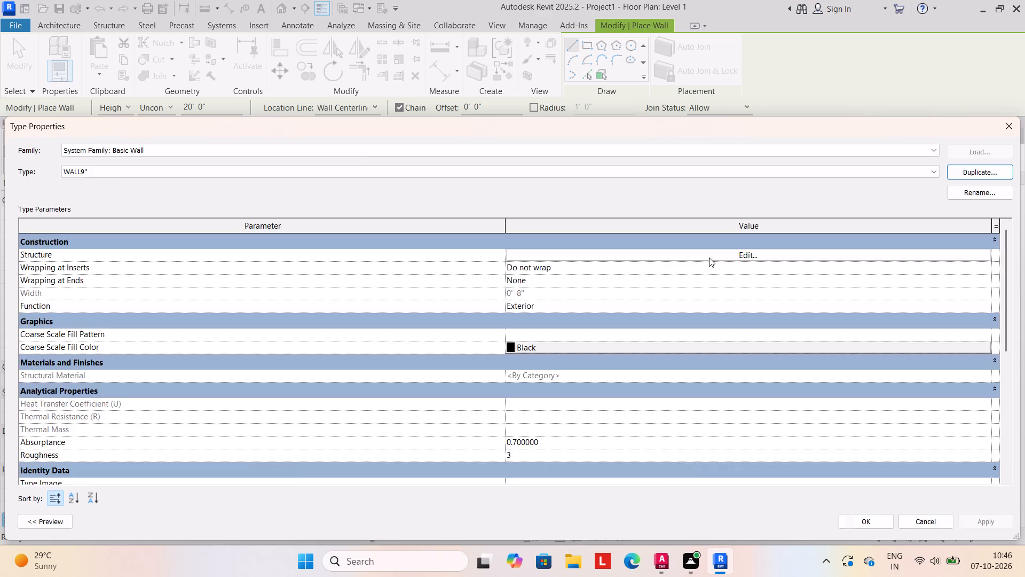
left_click(480, 252)
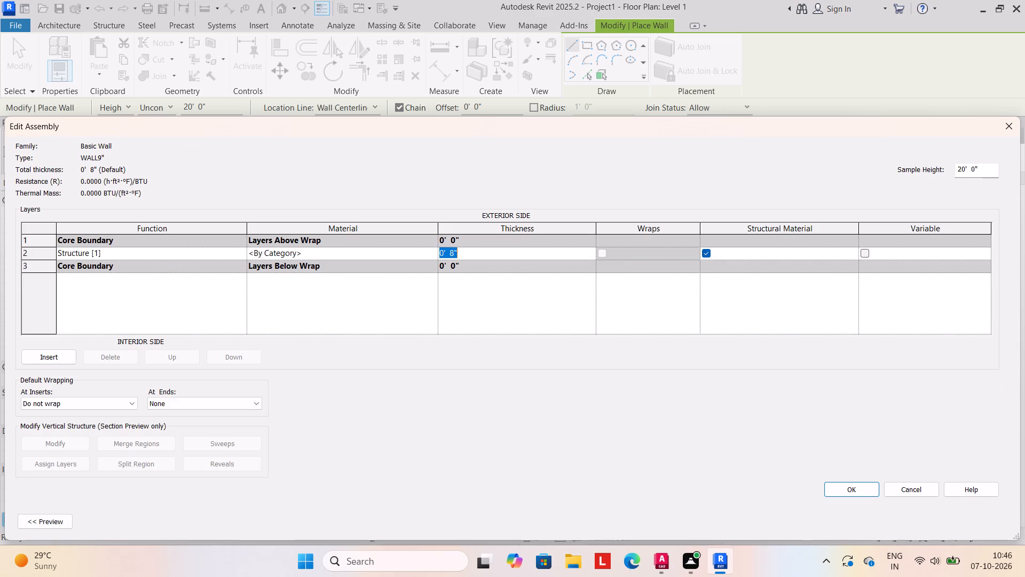
type("9\"")
left_click(854, 484)
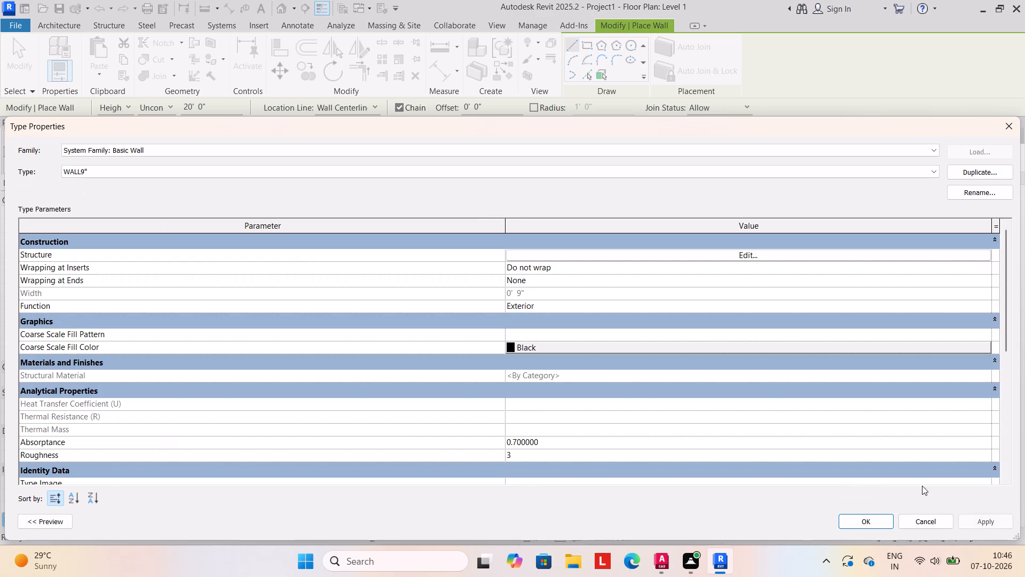
left_click(986, 521)
left_click(874, 518)
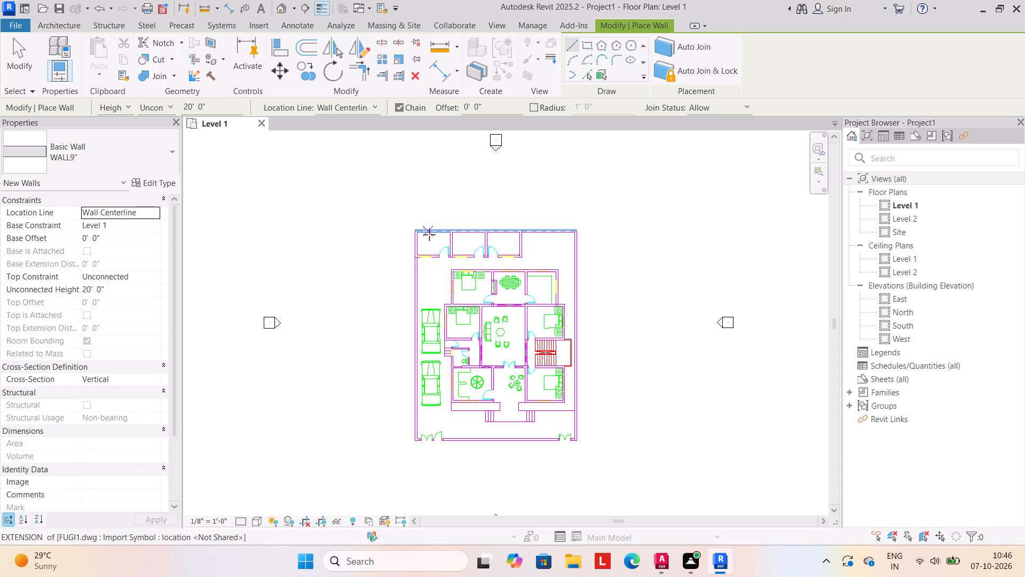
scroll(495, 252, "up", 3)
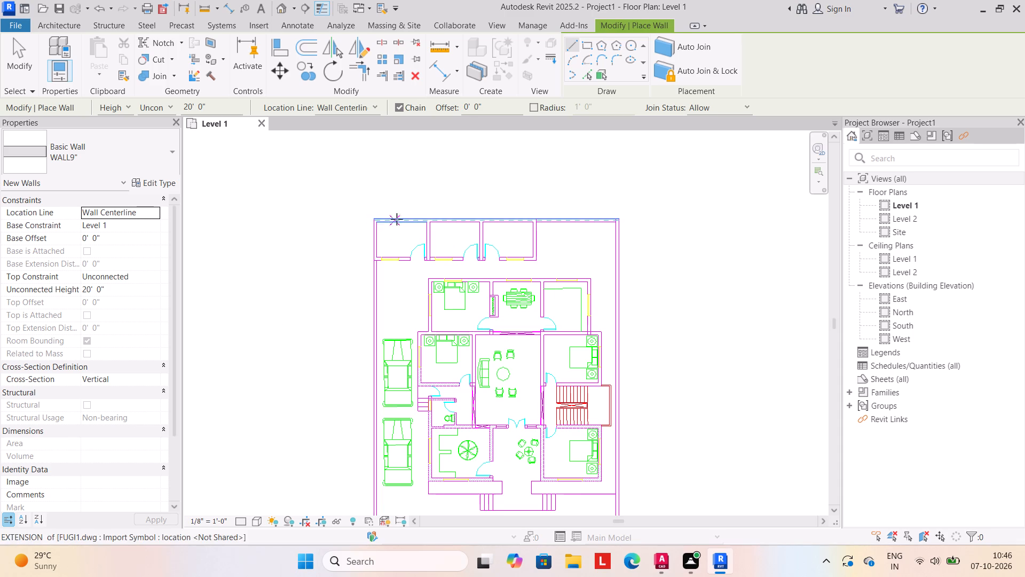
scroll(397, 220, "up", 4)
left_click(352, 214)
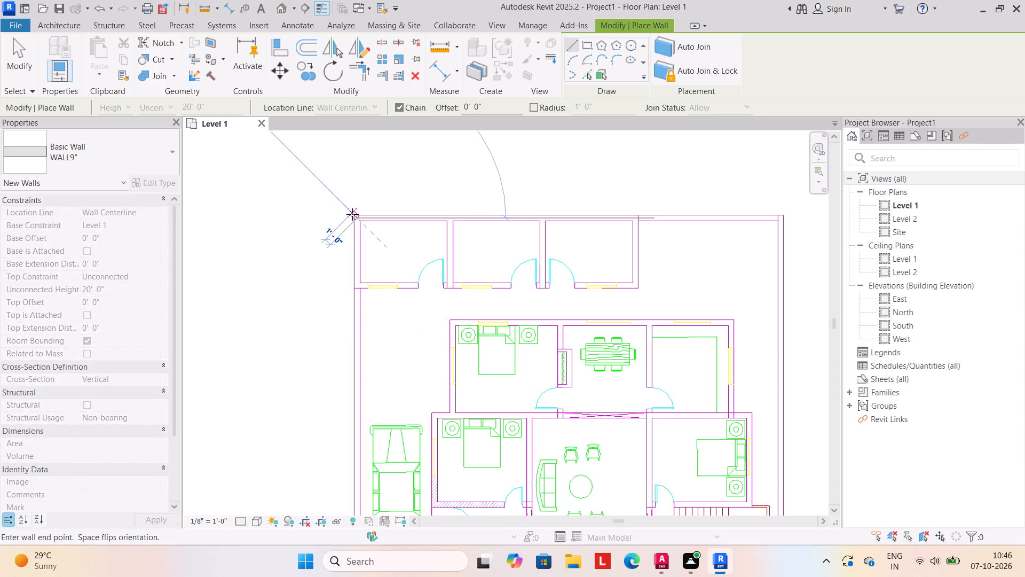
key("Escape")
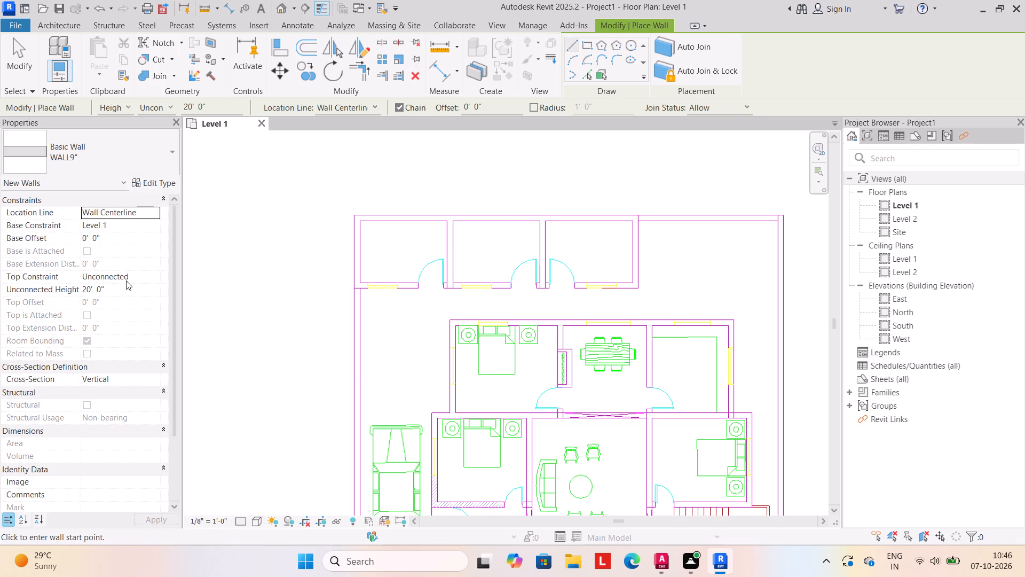
Set the new walls' unconnected height to 10' and their location line to Finish Face: Interior.
left_click(120, 285)
type("10'")
key("Return")
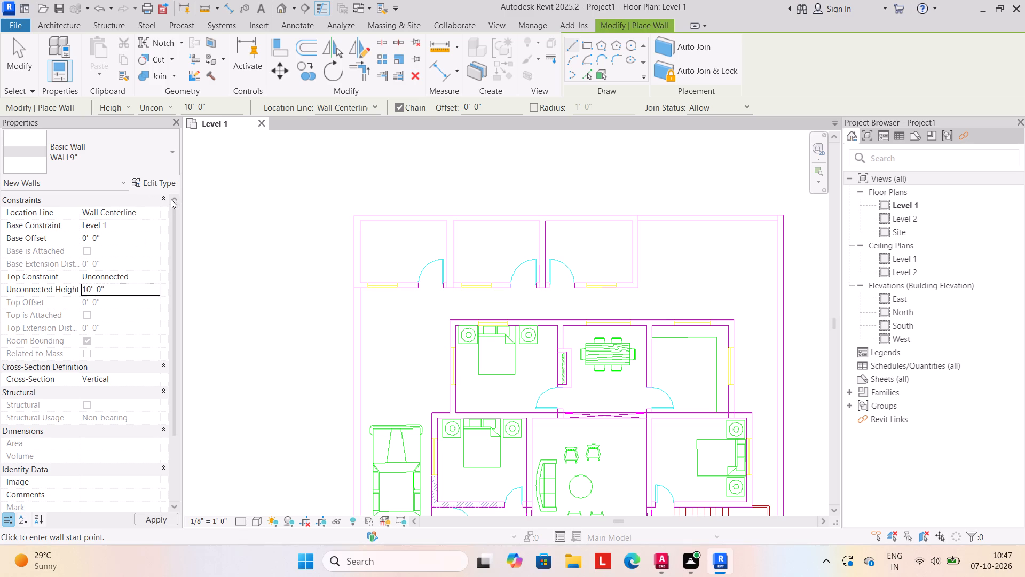
left_click(152, 212)
left_click(135, 256)
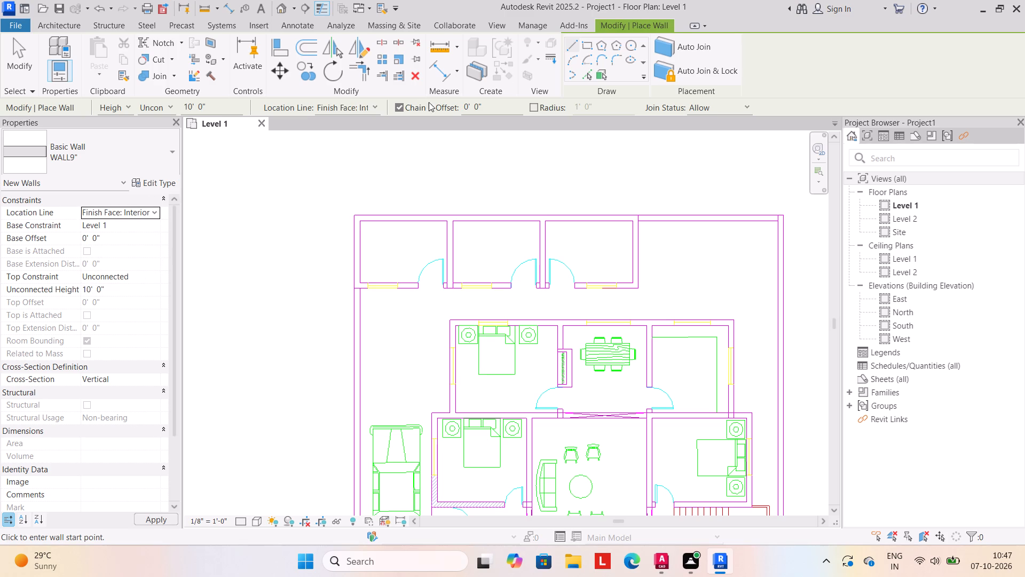
Draw the north and east boundary walls as chained straight WALL9" segments along the plan's outer line, ending at the southeast corner.
left_click(572, 44)
left_click(354, 215)
key("space")
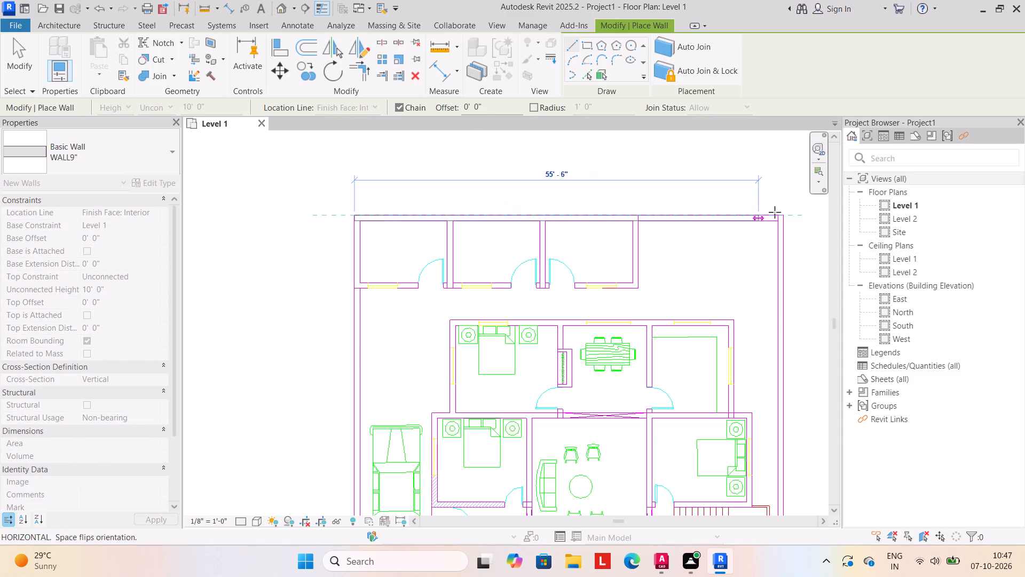
left_click(783, 215)
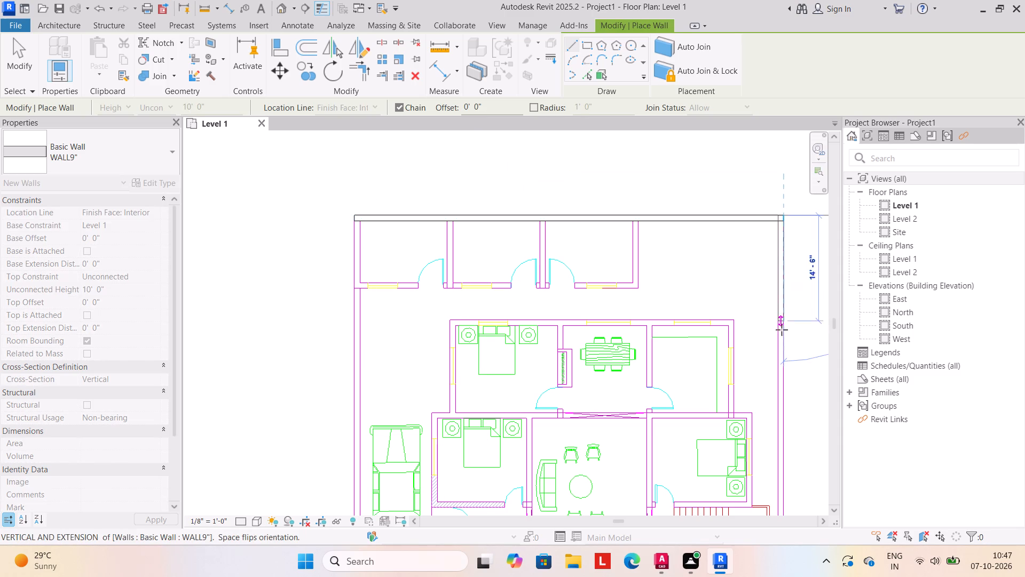
middle_click_drag(781, 357, 756, 208)
middle_click_drag(755, 424, 759, 276)
scroll(760, 487, "up", 4)
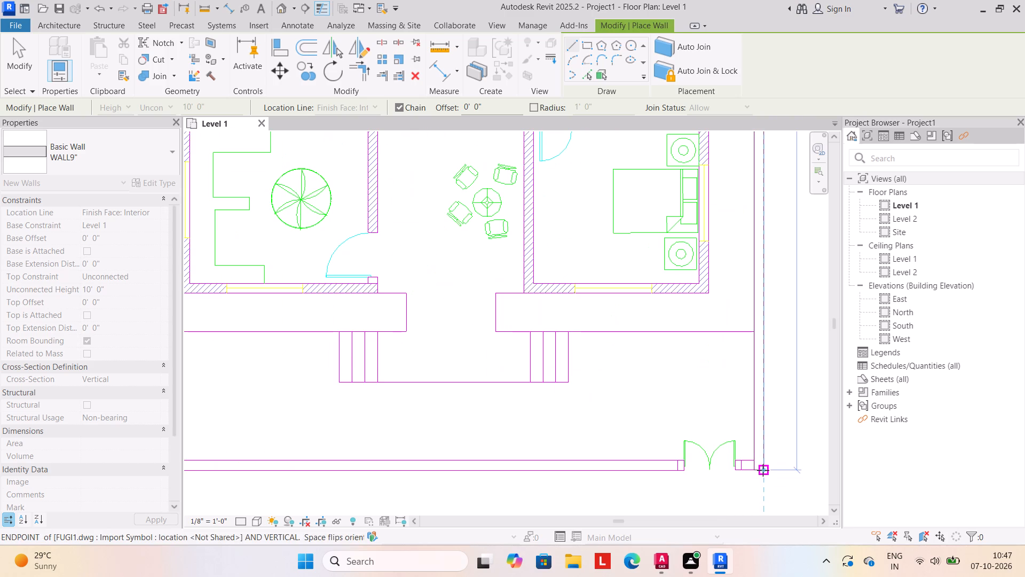
left_click(762, 470)
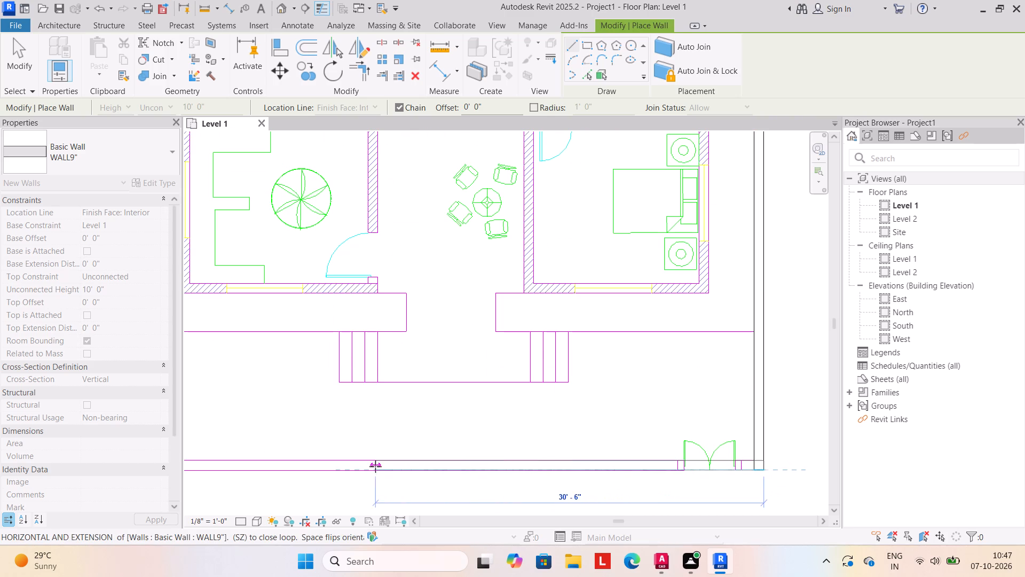
Continue the wall chain along the south and west boundary lines and close the loop at the northwest corner.
scroll(373, 466, "down", 1)
middle_click_drag(373, 466, 511, 463)
scroll(258, 456, "down", 1)
middle_click_drag(257, 456, 266, 456)
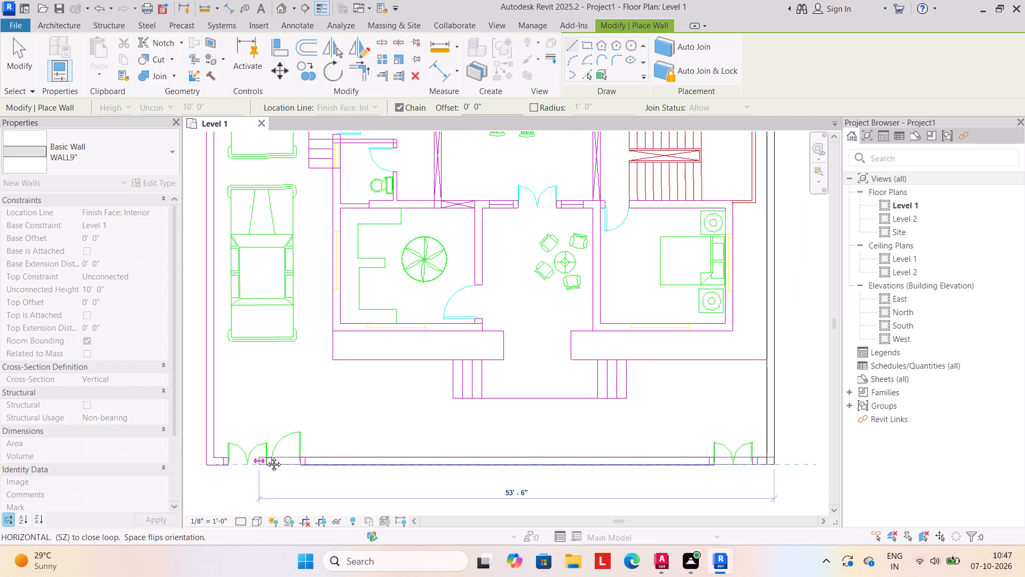
middle_click_drag(266, 456, 381, 446)
left_click_drag(328, 454, 330, 446)
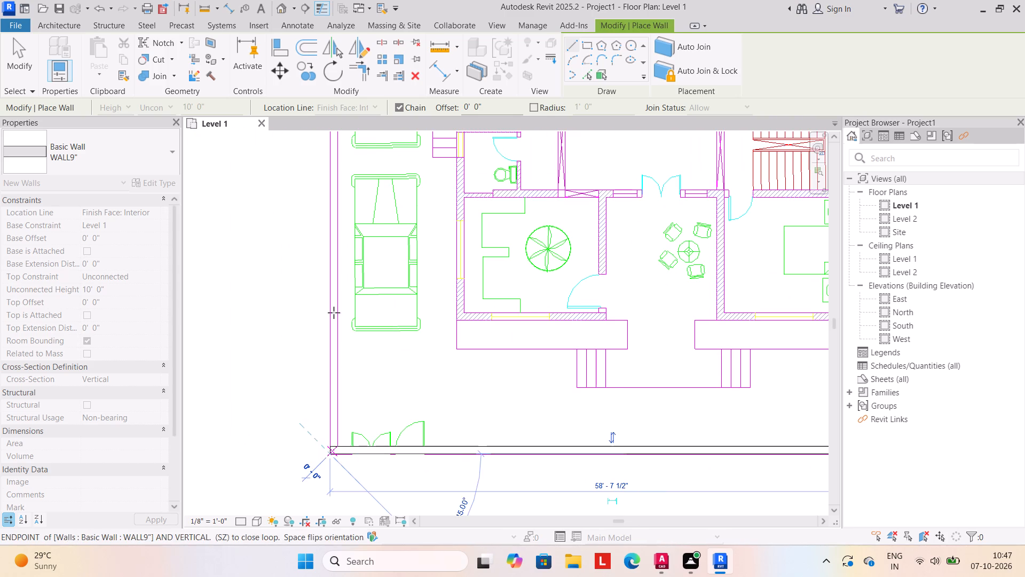
scroll(330, 229, "down", 2)
middle_click_drag(328, 225, 338, 462)
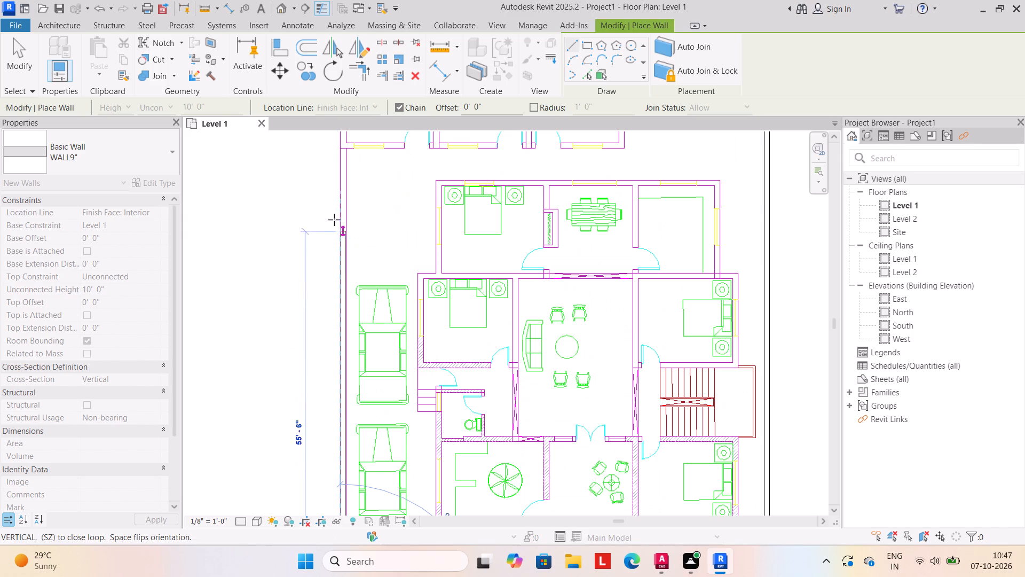
scroll(339, 192, "down", 2)
middle_click_drag(342, 189, 357, 331)
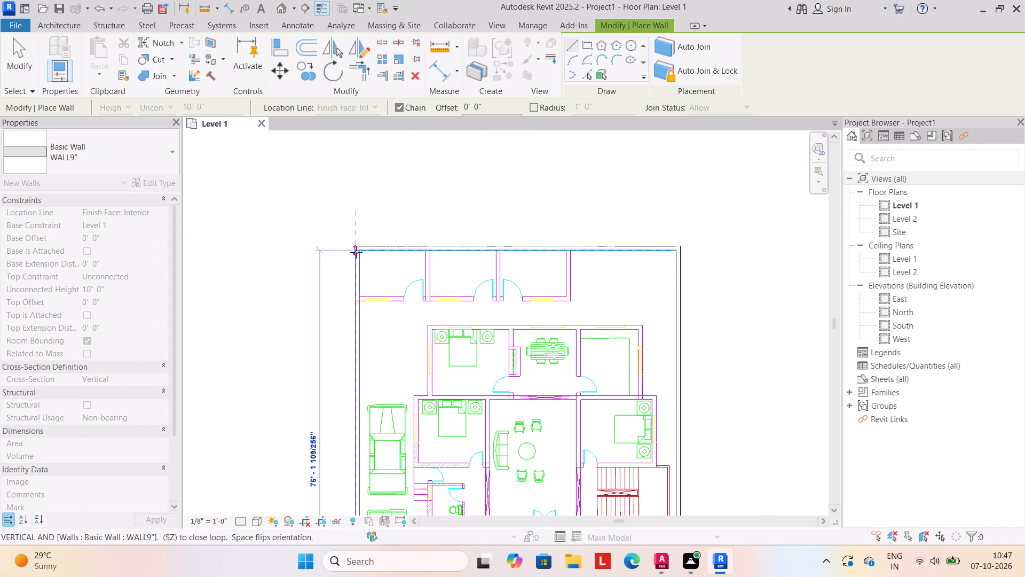
left_click(353, 246)
key("Escape")
scroll(337, 322, "down", 2)
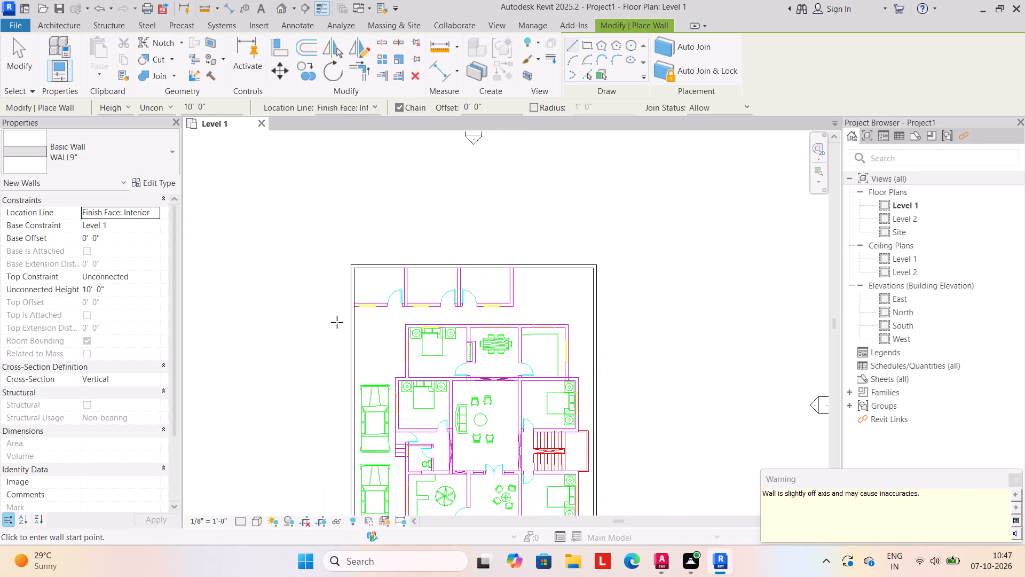
middle_click_drag(336, 321, 344, 209)
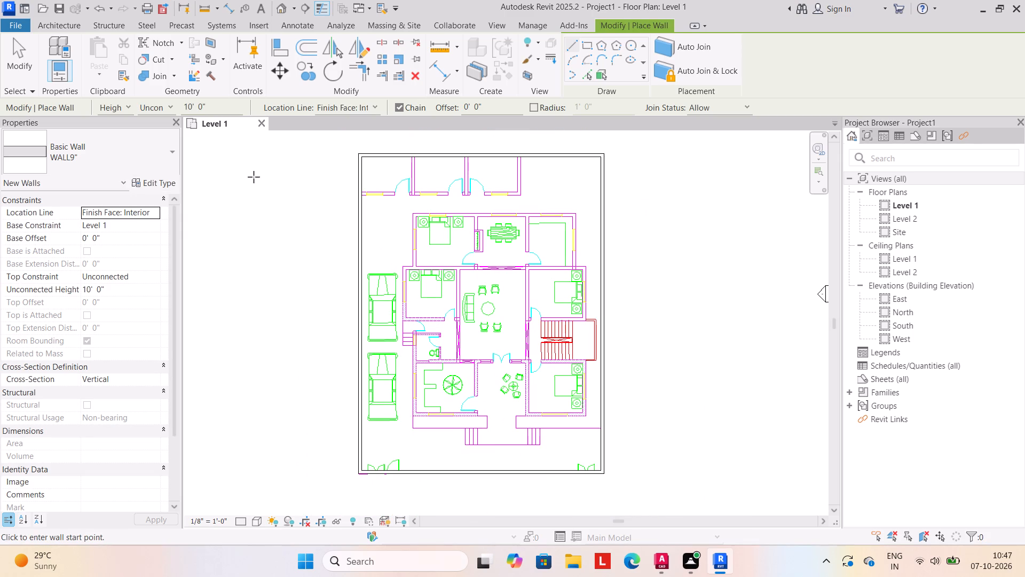
Draw the south and east walls enclosing the three small rooms along the north boundary, tying into the west and north boundary walls.
scroll(408, 175, "up", 3)
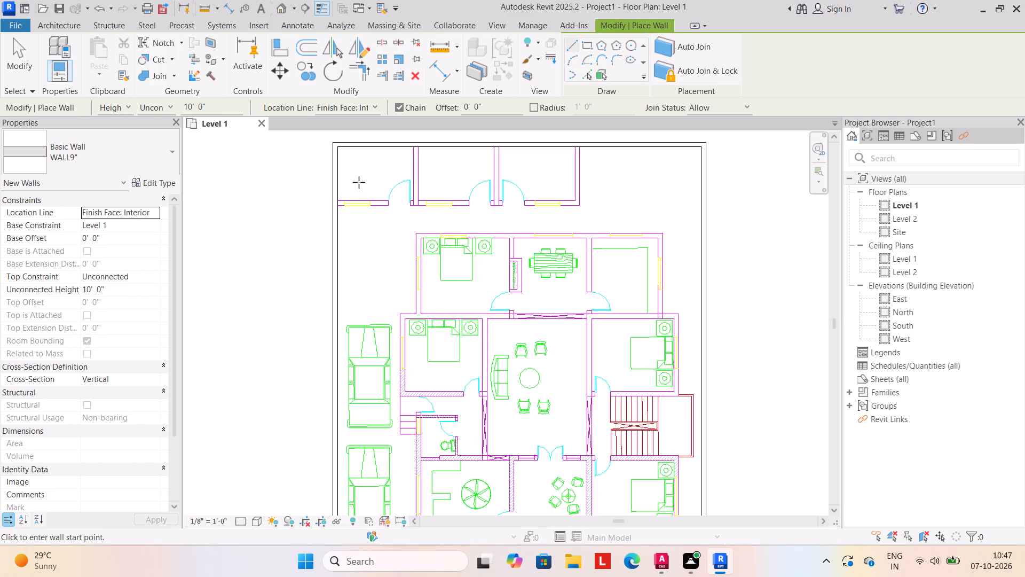
scroll(359, 182, "up", 4)
left_click(320, 224)
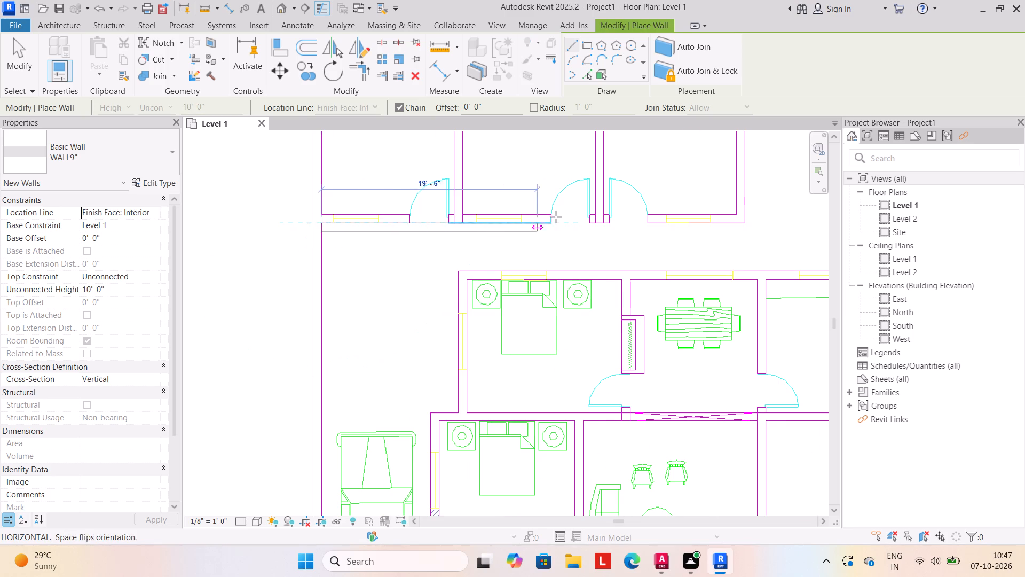
key("space")
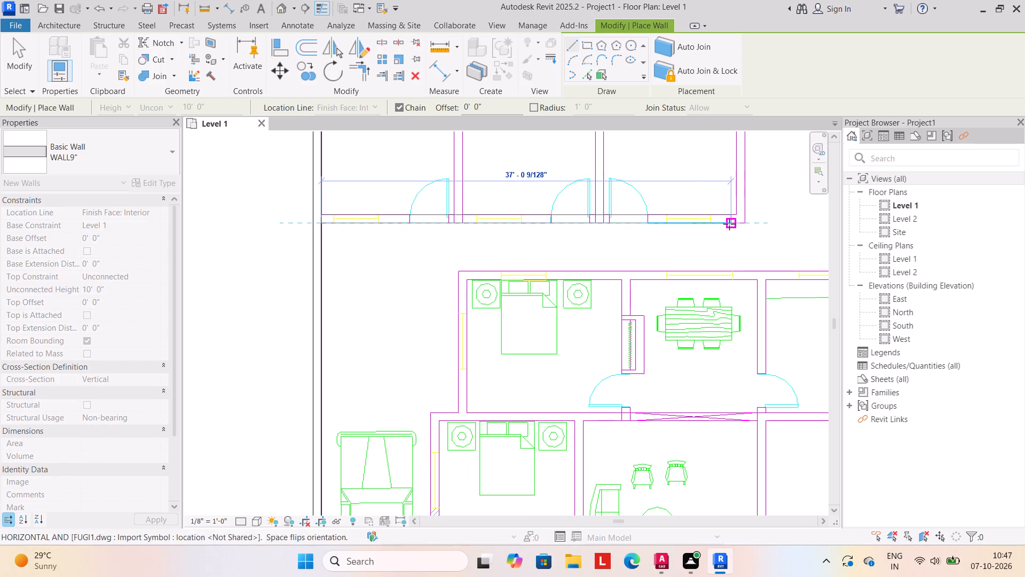
left_click_drag(745, 221, 745, 212)
scroll(745, 158, "down", 1)
middle_click_drag(746, 167, 752, 259)
left_click(751, 216)
key("Escape")
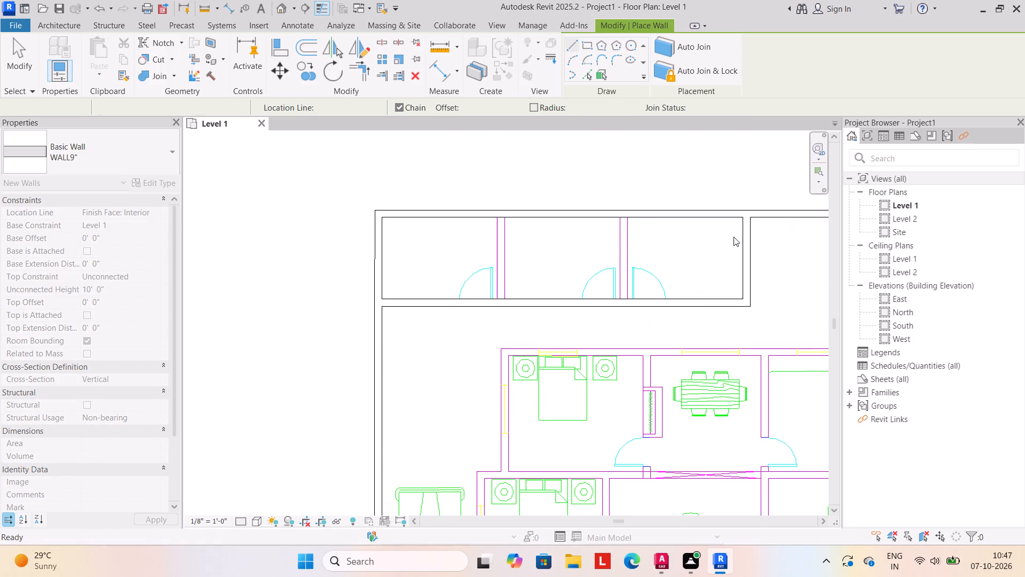
Draw the two 8'-6" partition walls separating the three small rooms along the north boundary.
left_click_drag(618, 219, 621, 226)
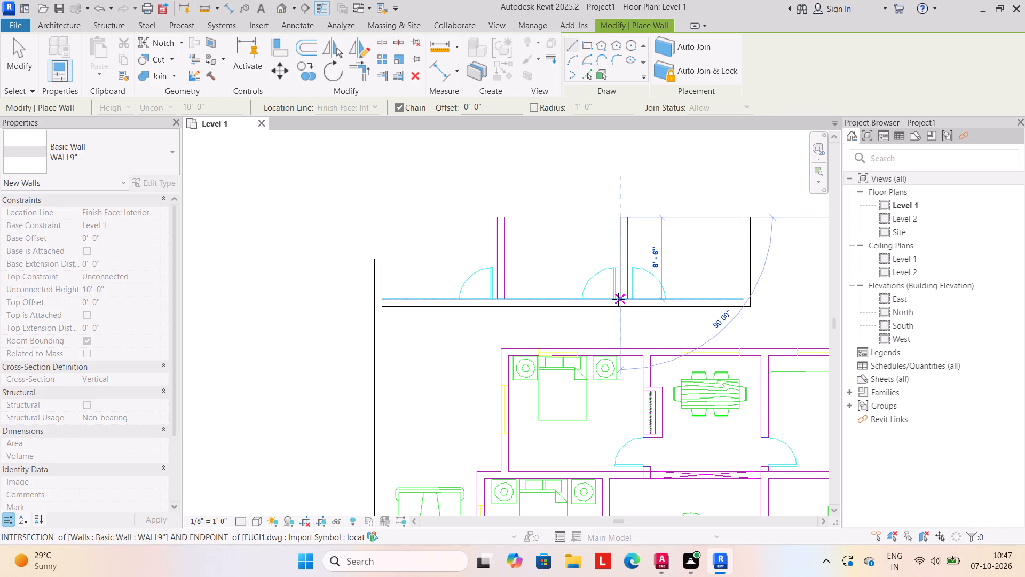
left_click(618, 299)
key("Escape")
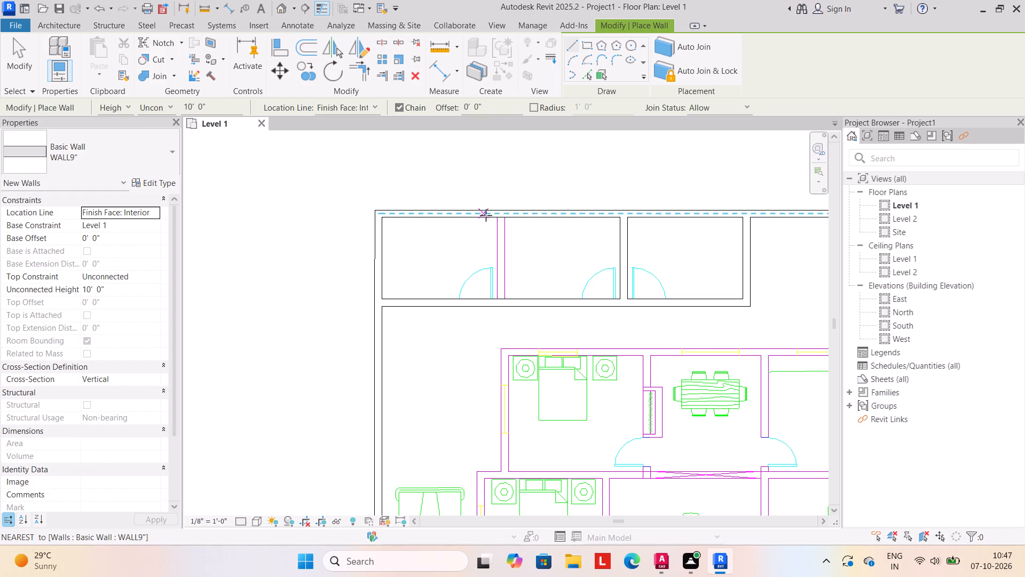
left_click(497, 218)
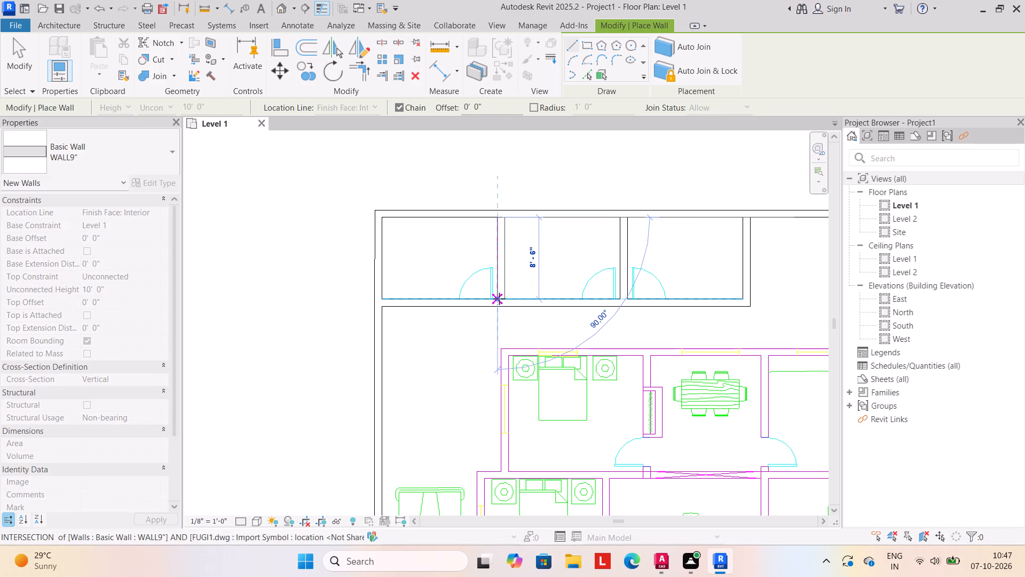
left_click(499, 299)
key("Escape")
Draw the north, east and west outer walls of the house's northern block containing the bedroom and dining room.
scroll(471, 355, "down", 1)
middle_click_drag(471, 355, 475, 252)
scroll(494, 306, "down", 2)
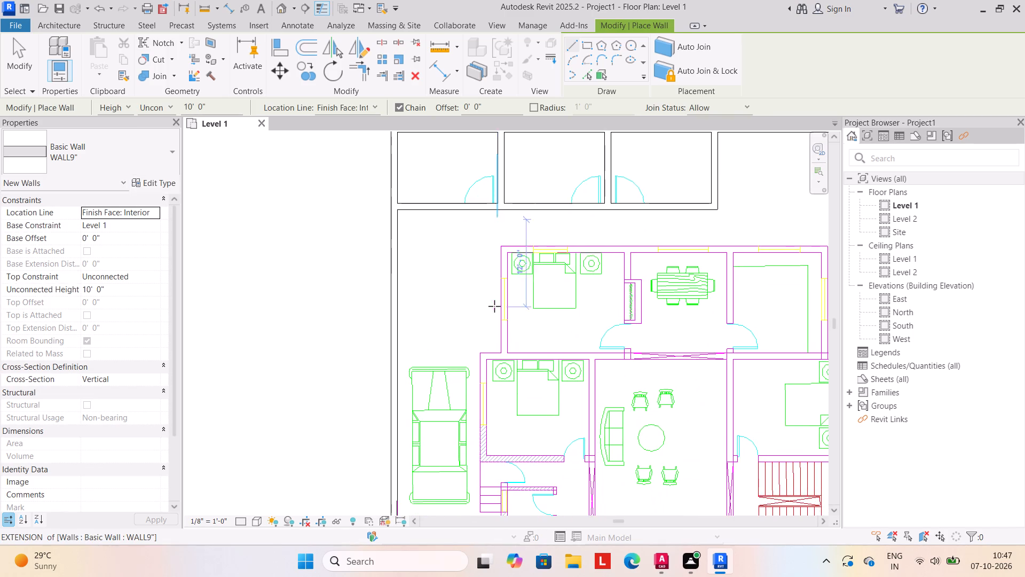
middle_click_drag(487, 305, 428, 285)
scroll(446, 244, "up", 3)
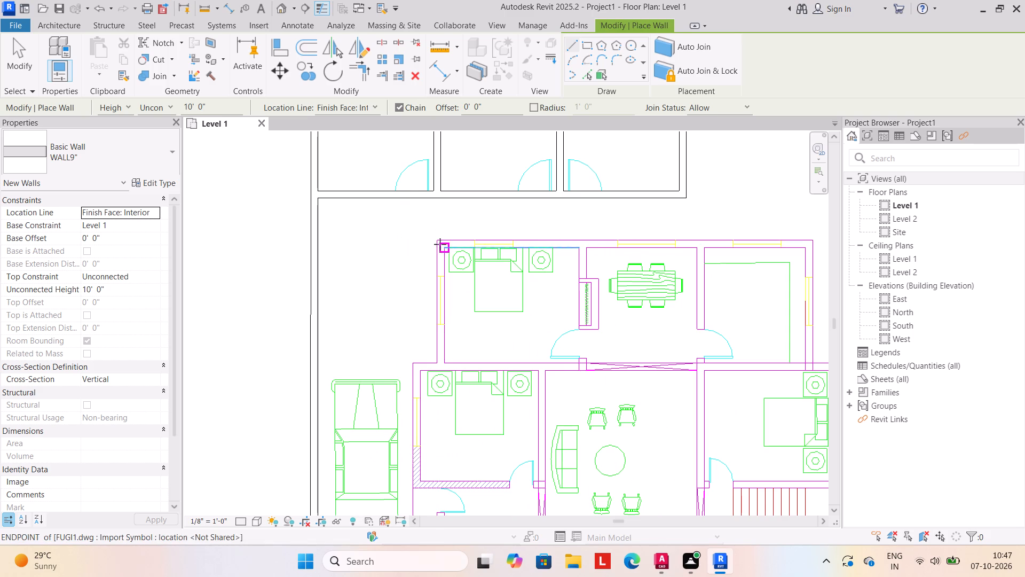
left_click(438, 241)
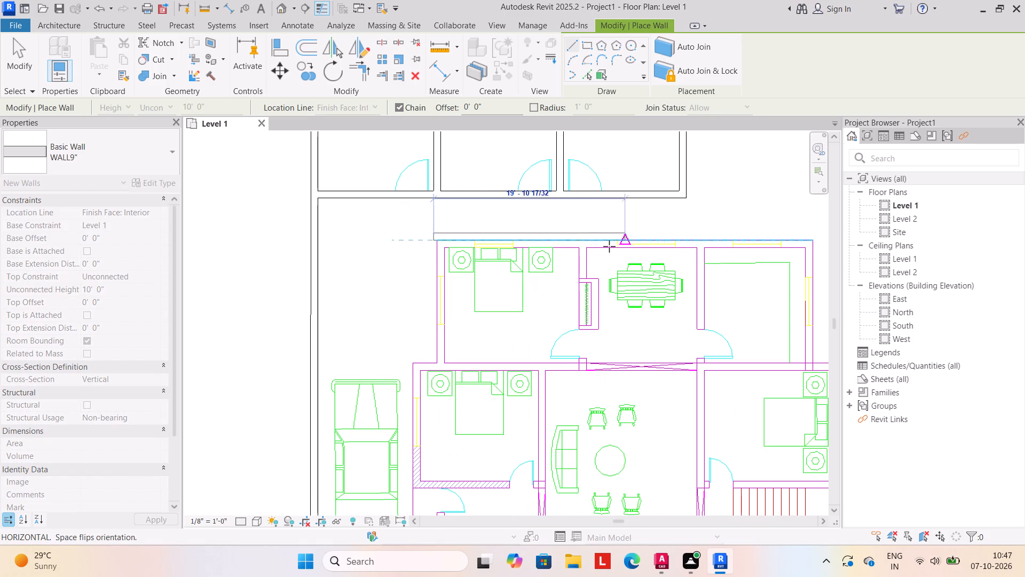
key("Escape")
scroll(471, 237, "up", 4)
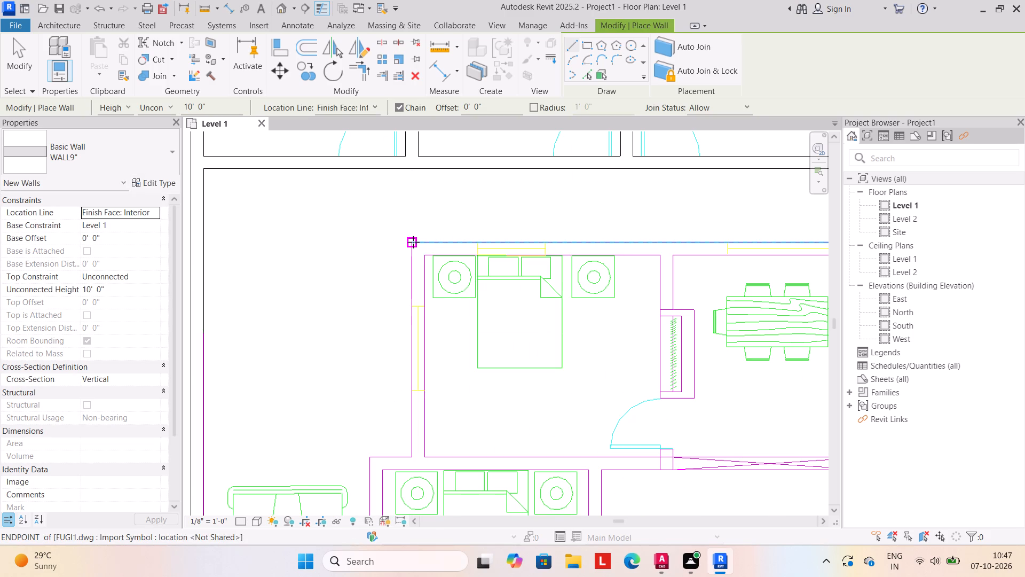
left_click(412, 243)
key("space")
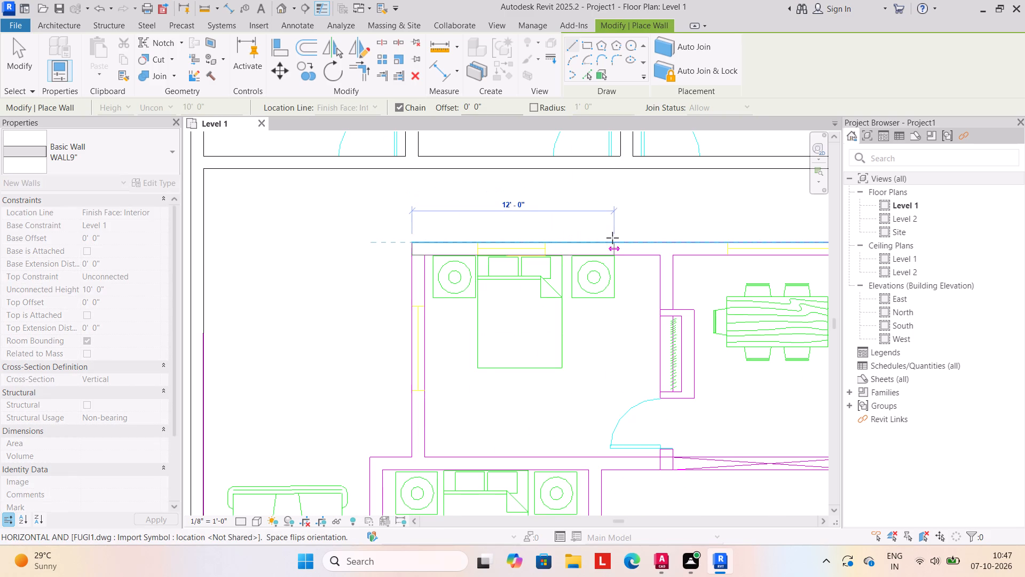
scroll(731, 233, "down", 2)
middle_click_drag(729, 237, 542, 246)
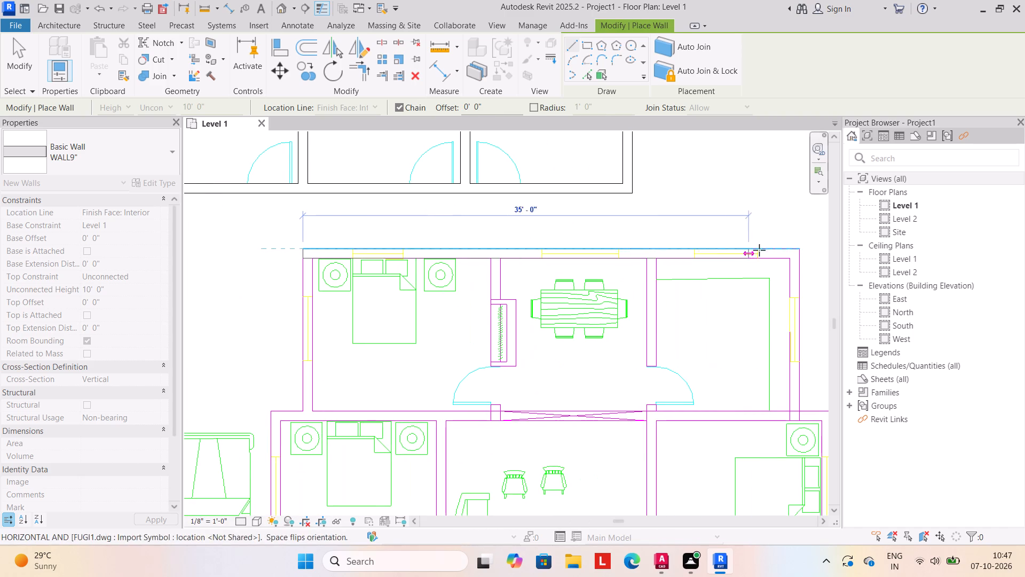
left_click_drag(799, 247, 796, 253)
left_click(801, 411)
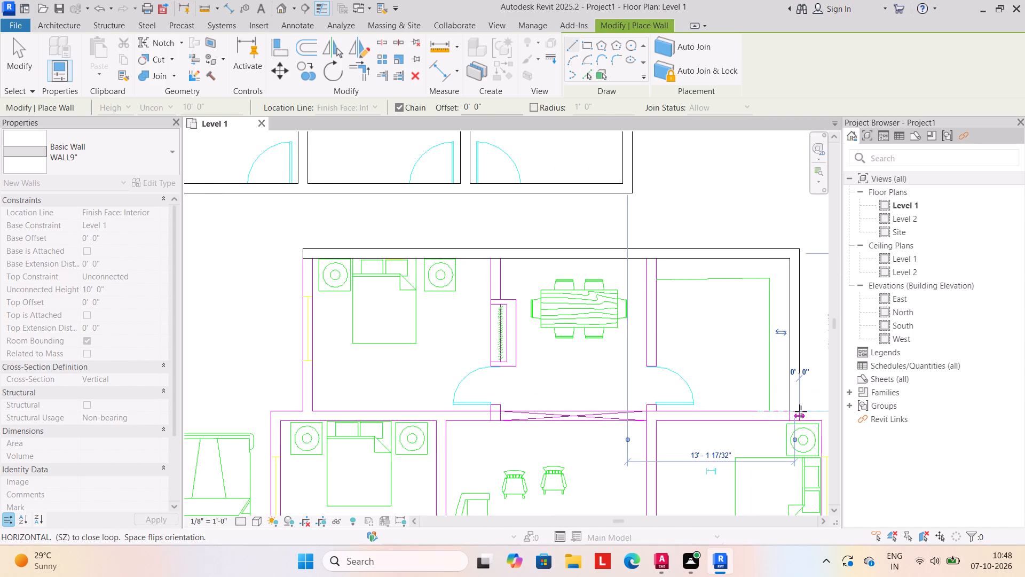
key("Escape")
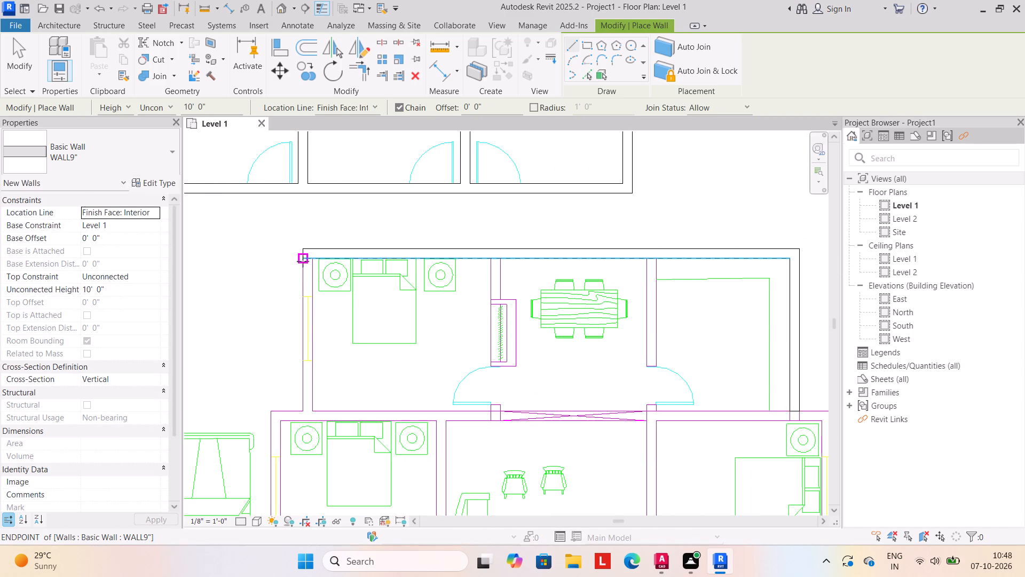
left_click(302, 256)
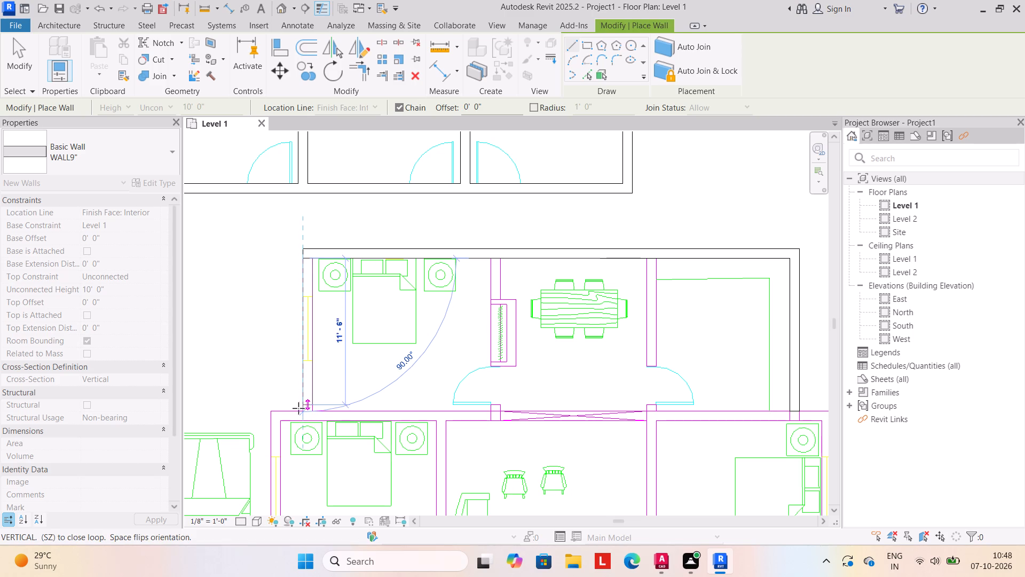
left_click(302, 411)
key("Escape")
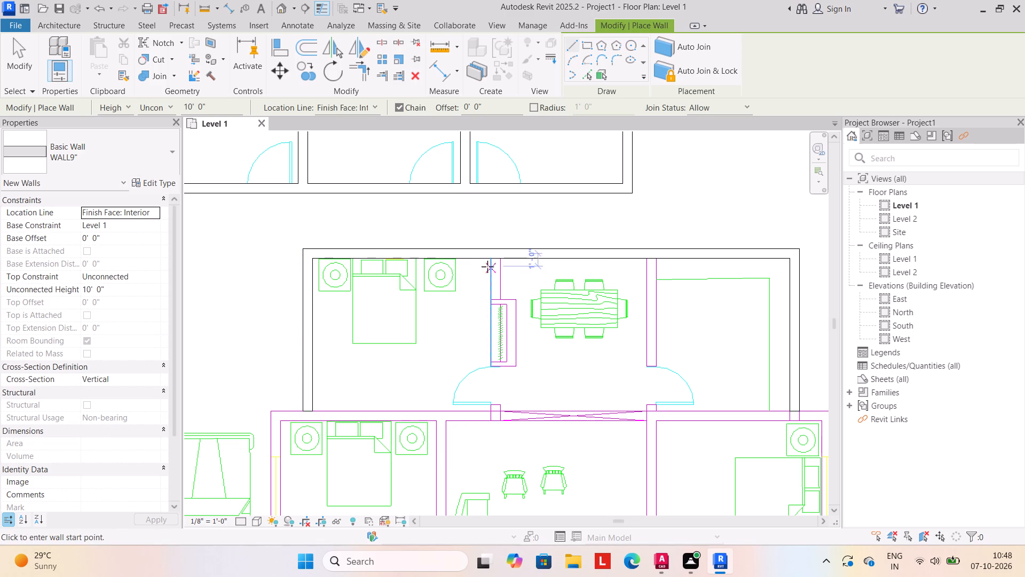
Draw the two partition walls on either side of the dining room, running south from the house's north wall.
left_click_drag(492, 260, 492, 266)
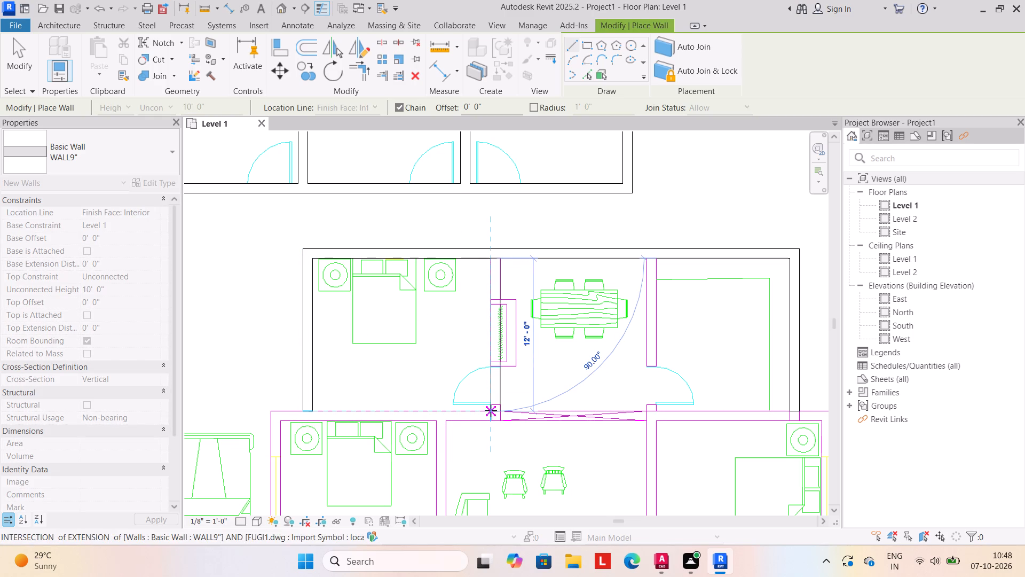
left_click(491, 410)
key("Escape")
left_click(645, 260)
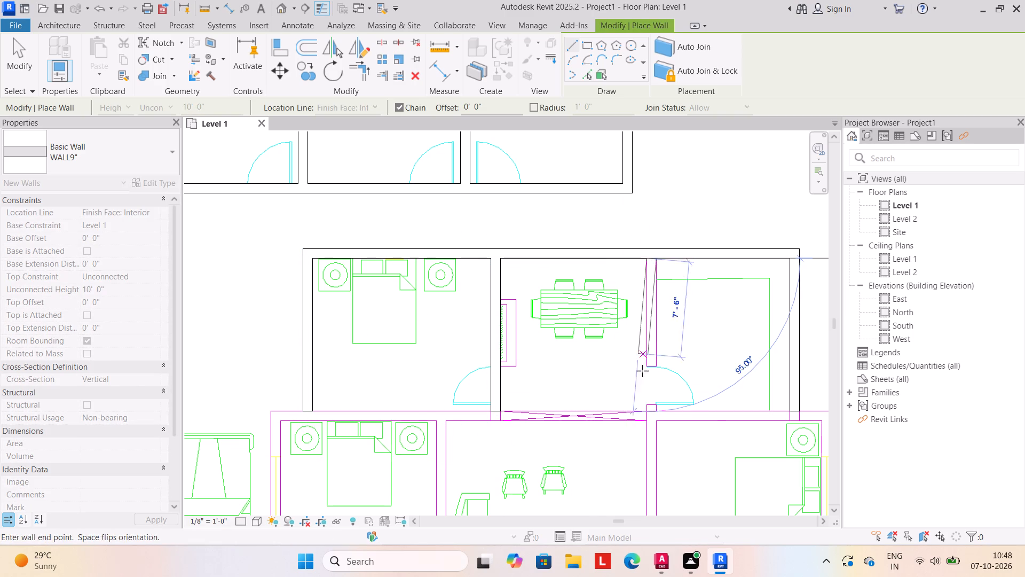
left_click(647, 408)
key("Escape")
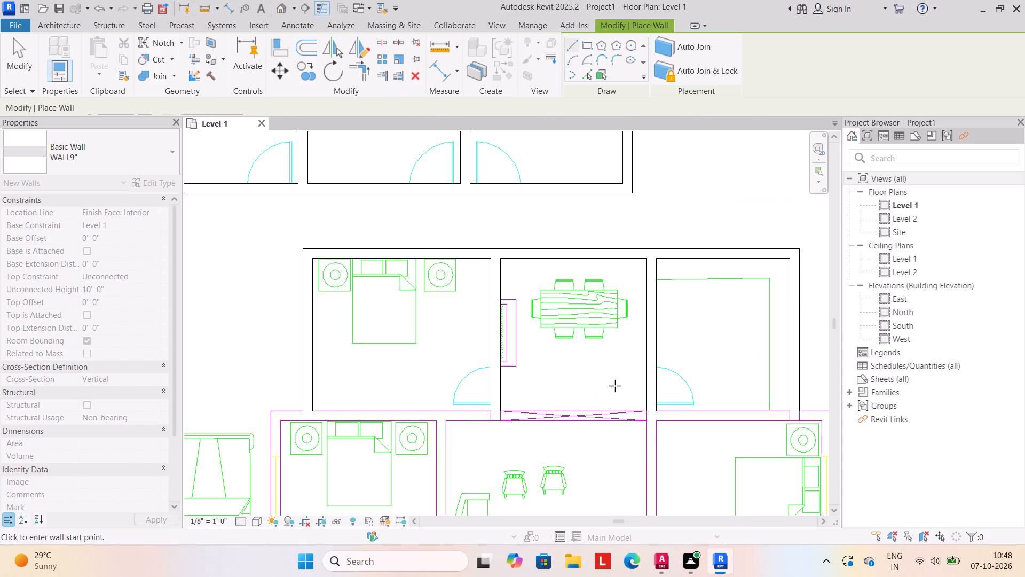
Draw the full-width wall south of the northern block, continuing around the east bedroom's 13'-0" east wall and 13'-9" south wall.
scroll(615, 386, "down", 2)
middle_click_drag(614, 380, 602, 243)
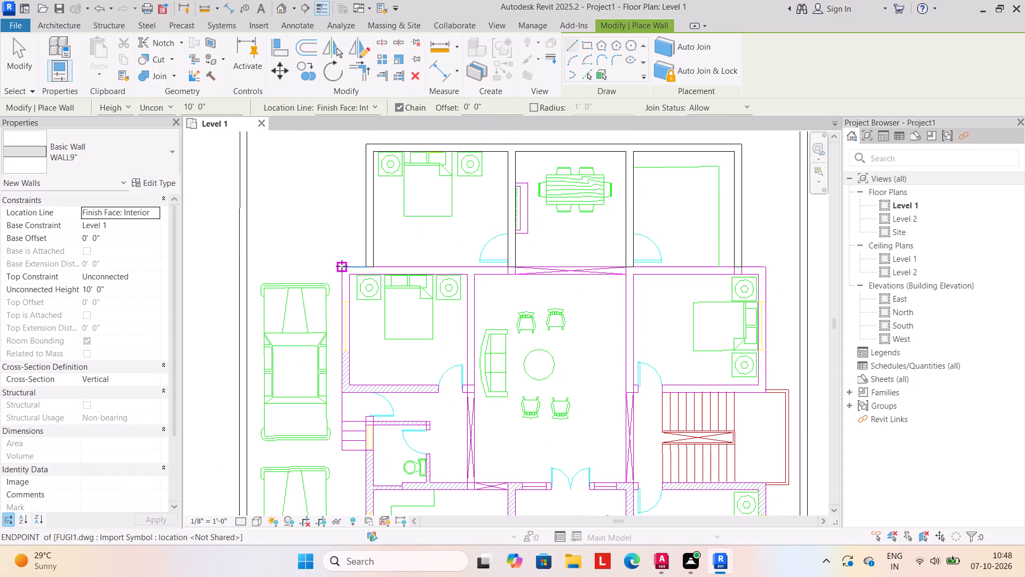
left_click(342, 266)
key("space")
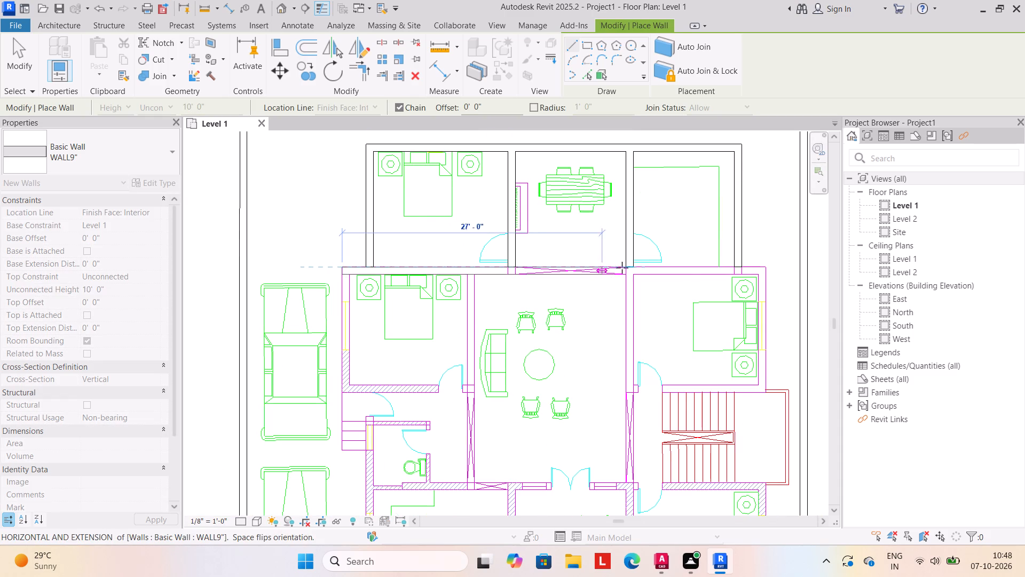
left_click(768, 269)
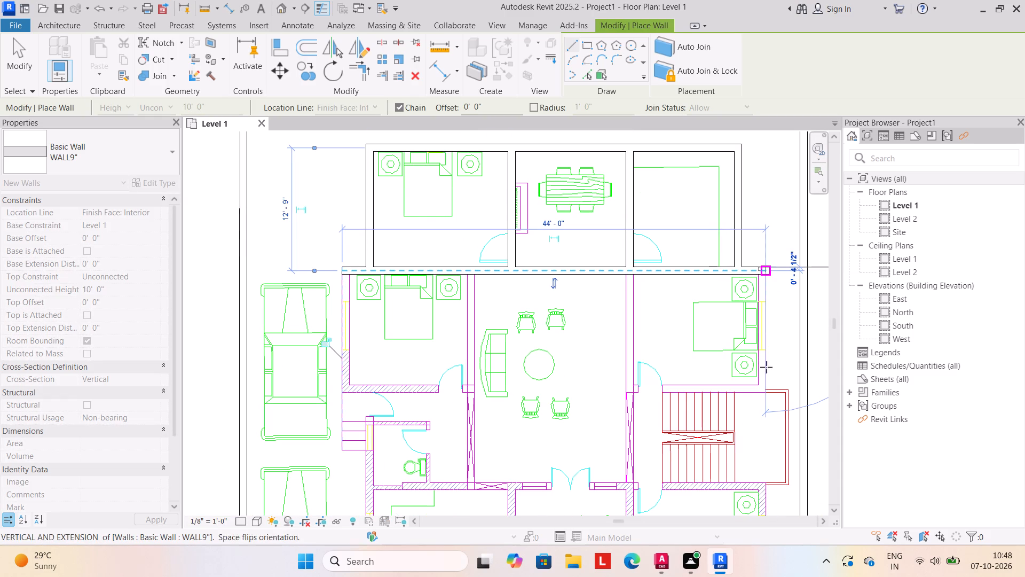
left_click(764, 394)
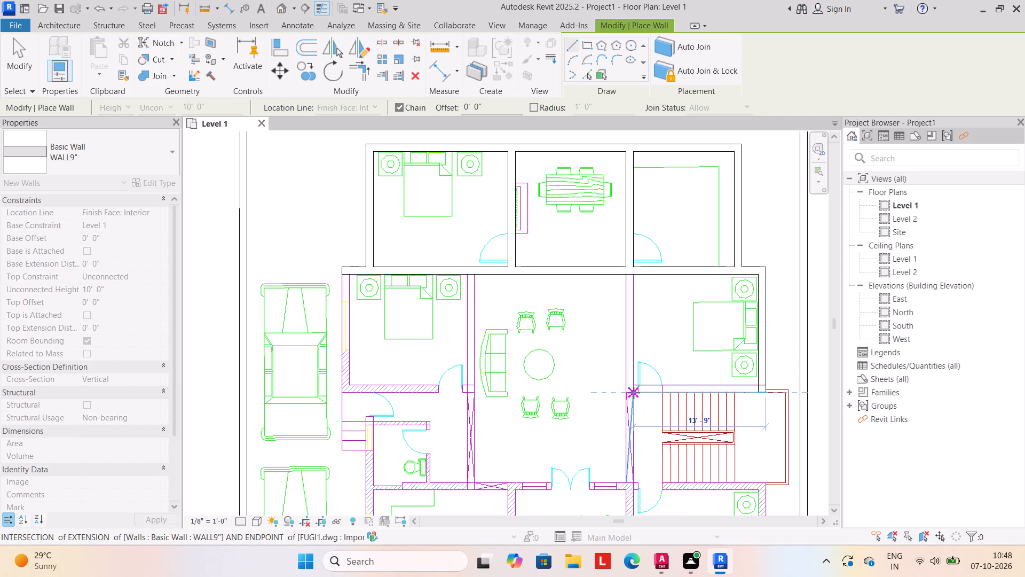
left_click(635, 393)
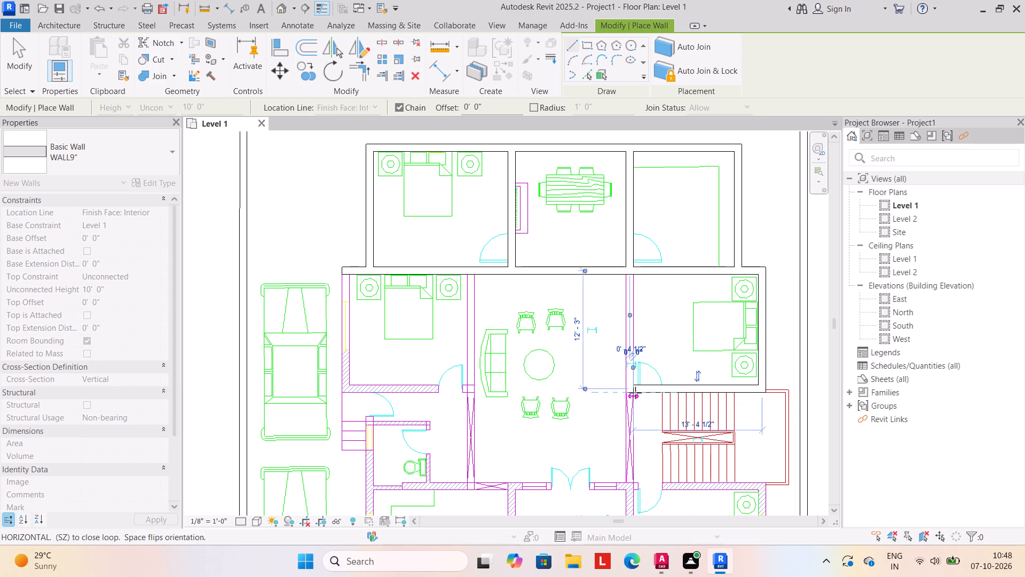
key("Escape")
Draw the west and south walls of the west bedroom beside the living hall, following the plan.
scroll(510, 332, "down", 1)
middle_click_drag(511, 333, 541, 271)
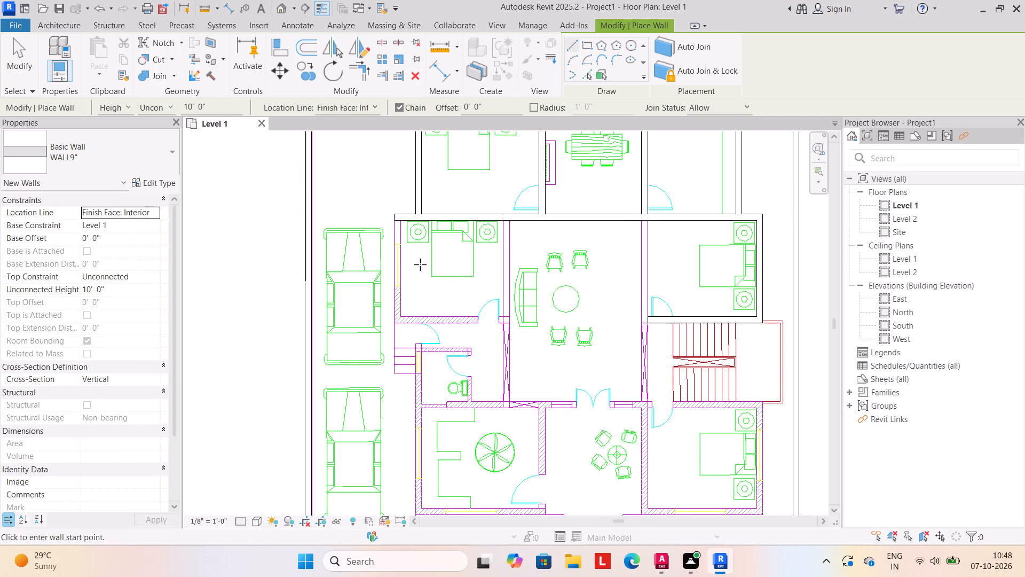
left_click(391, 221)
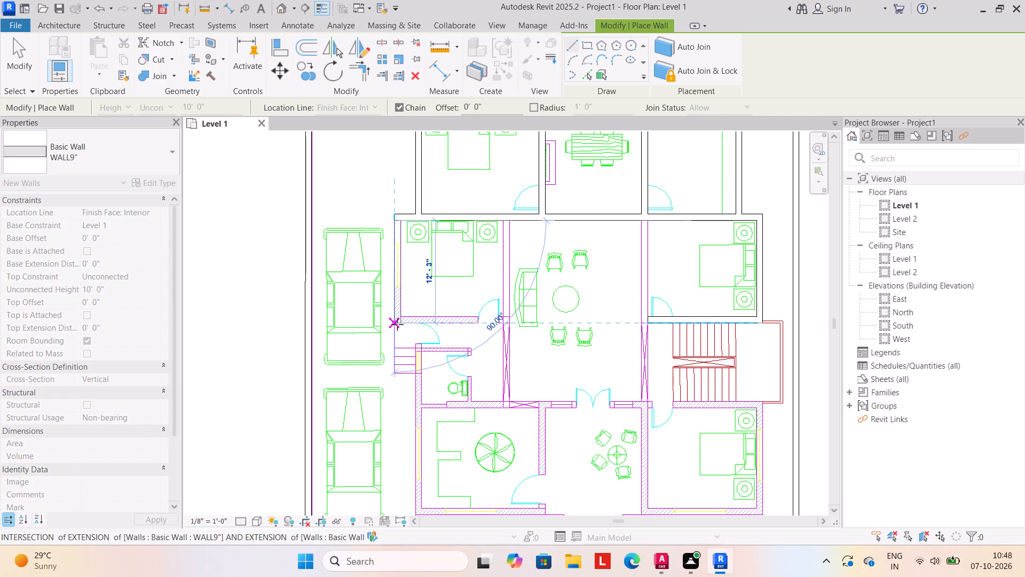
left_click(397, 325)
left_click(503, 322)
key("Escape")
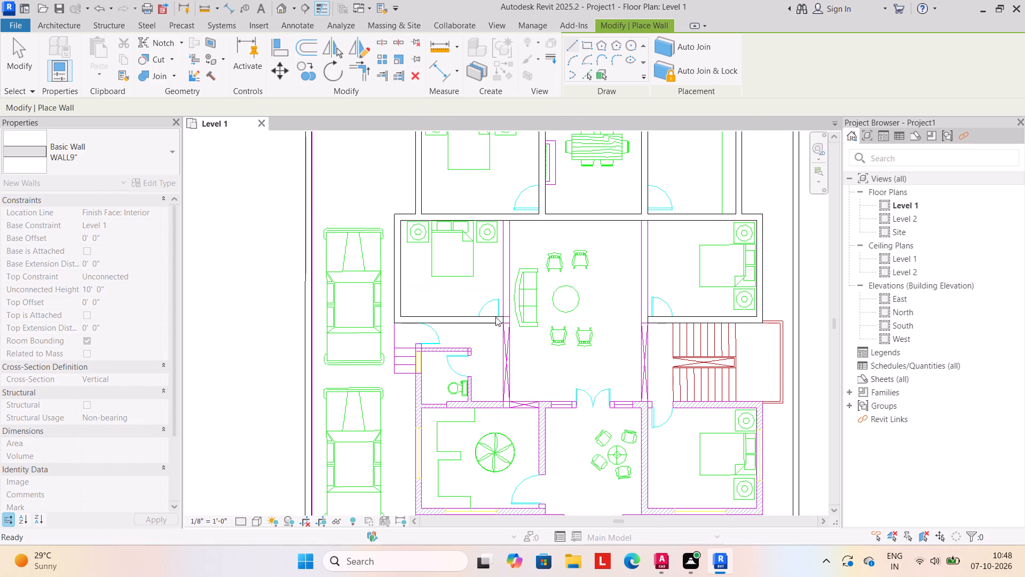
Draw the two walls on either side of the living hall, running south from the cross wall to the hall's south edge.
left_click(504, 223)
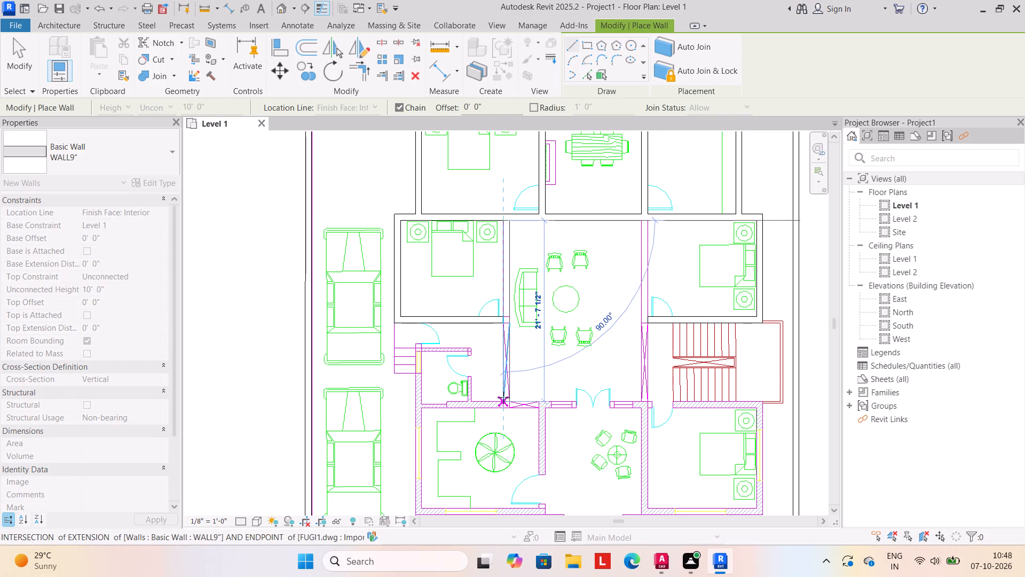
left_click(503, 397)
key("Escape")
left_click_drag(642, 224, 642, 229)
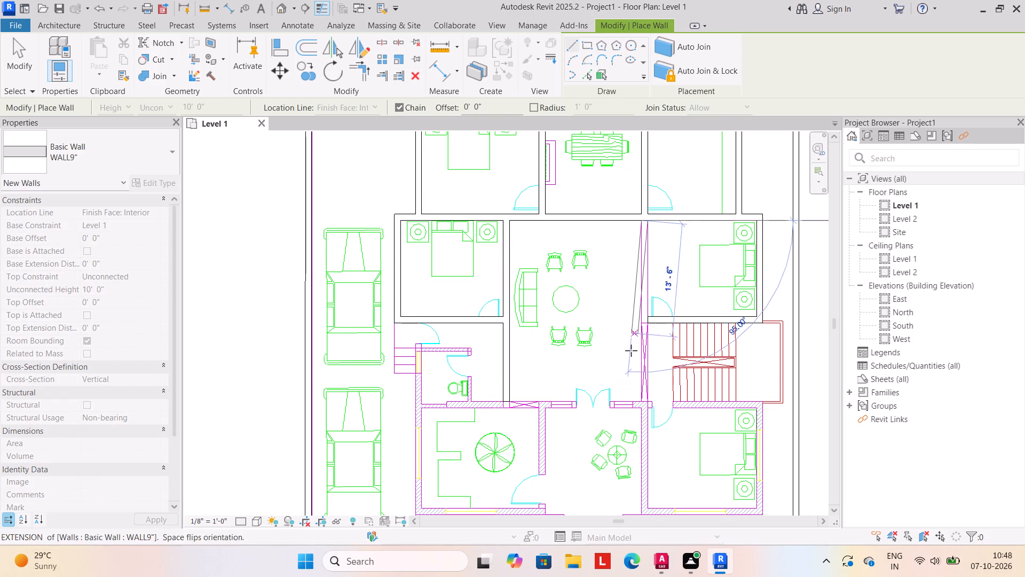
left_click(639, 402)
key("Escape")
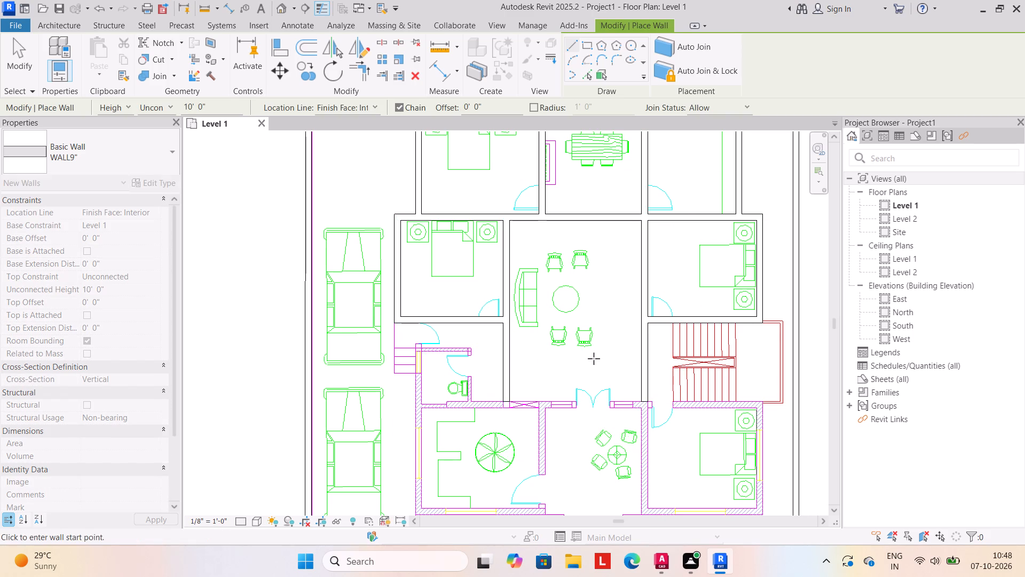
Draw the west outer wall past the toilet and southwest room, about 23'-0" long, to the house's southwest corner.
middle_click_drag(594, 355, 590, 230)
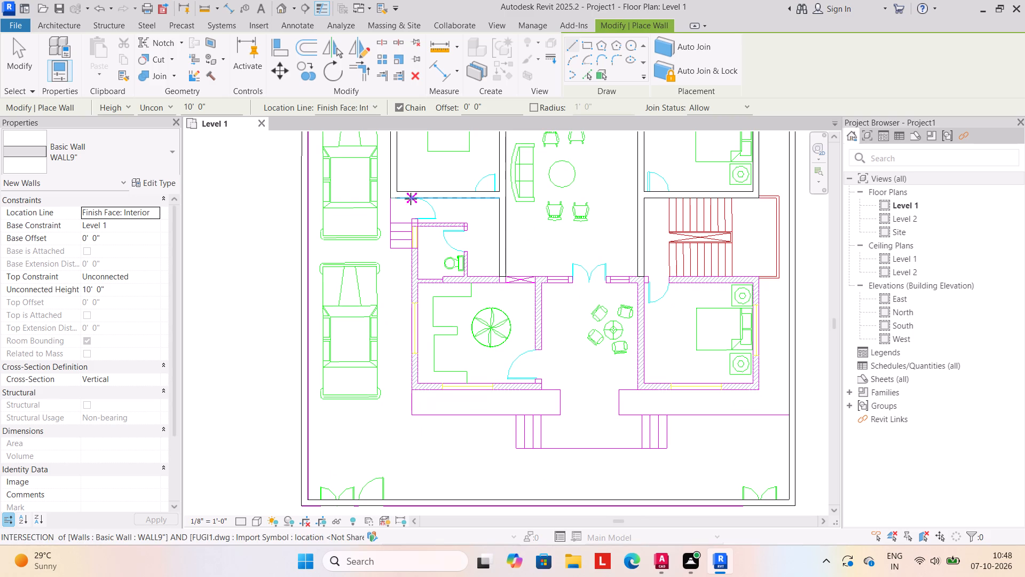
left_click(409, 196)
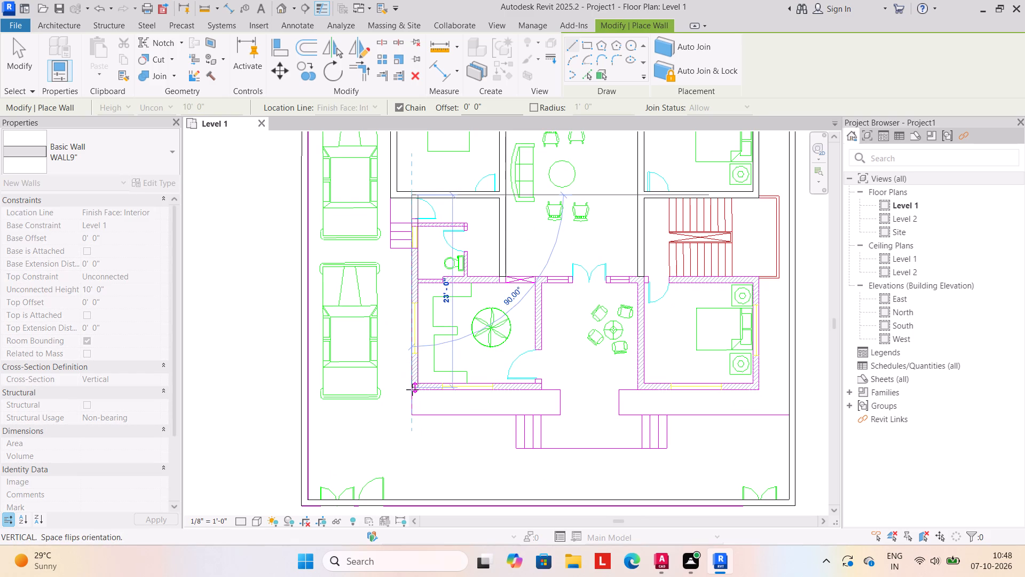
left_click(412, 389)
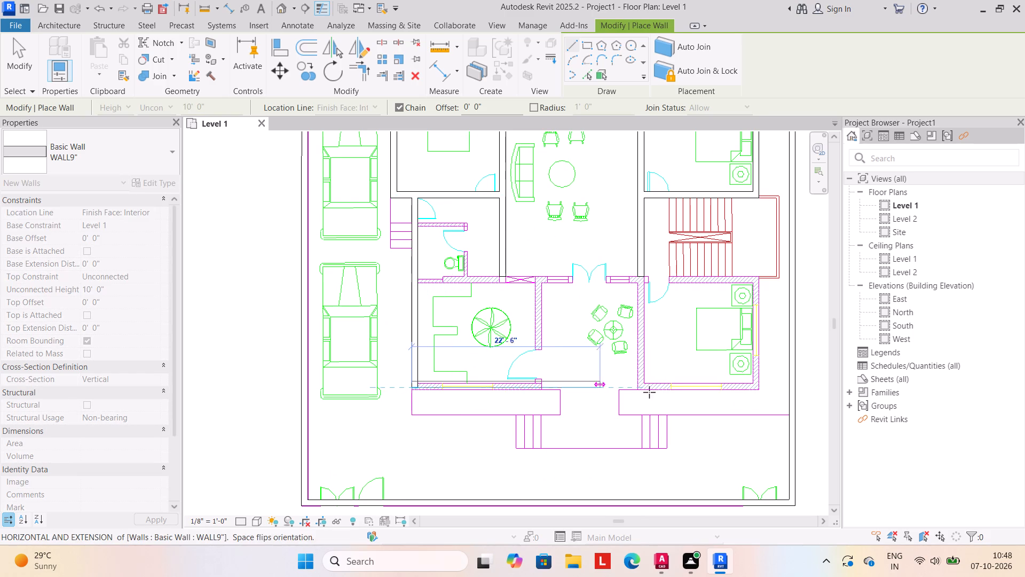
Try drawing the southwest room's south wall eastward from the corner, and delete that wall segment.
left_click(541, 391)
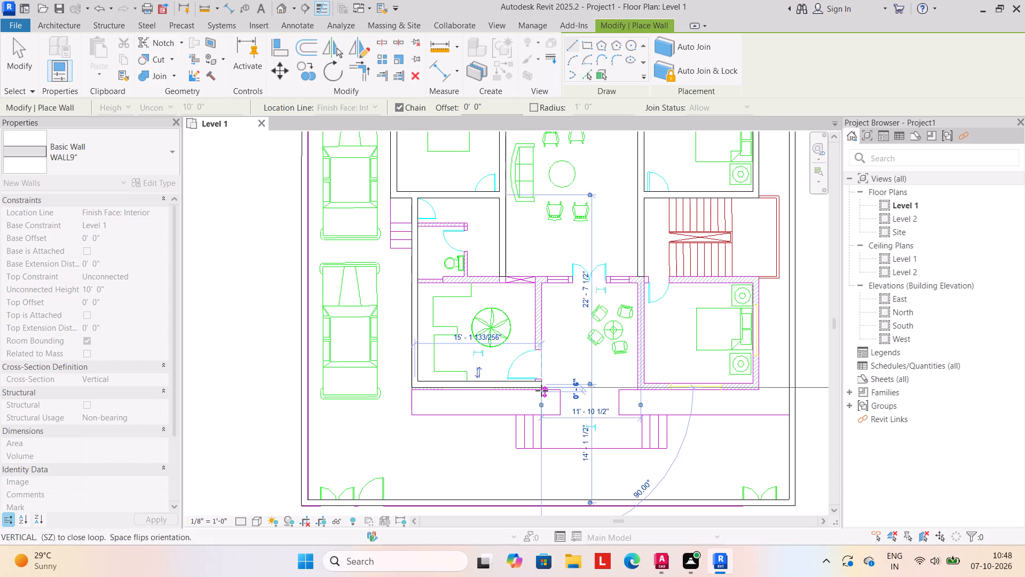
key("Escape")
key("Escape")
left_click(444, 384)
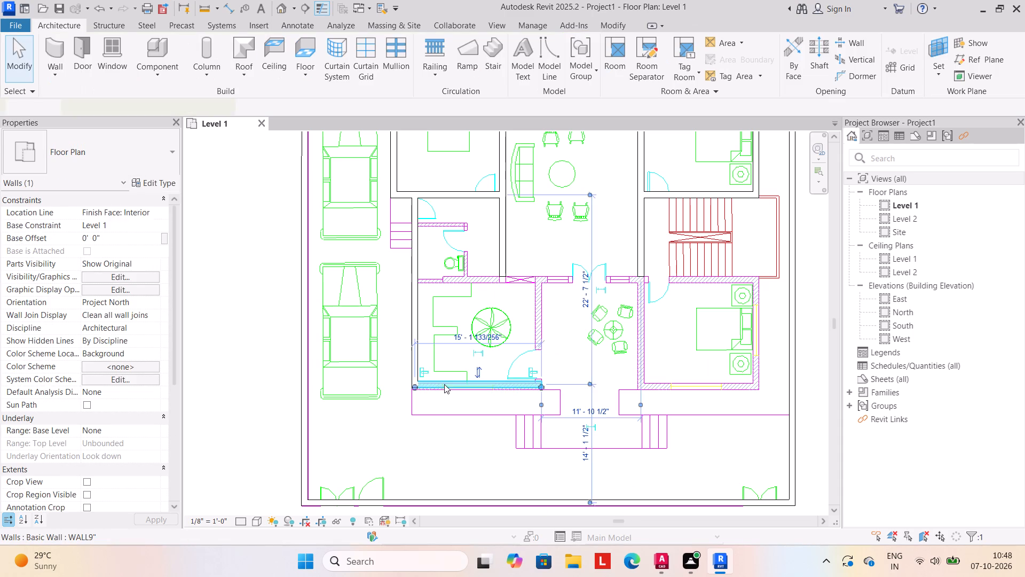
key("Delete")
Draw the southwest room's south wall from its southeast corner west to the outer wall, flipped to fit the plan lines.
scroll(441, 414, "up", 4)
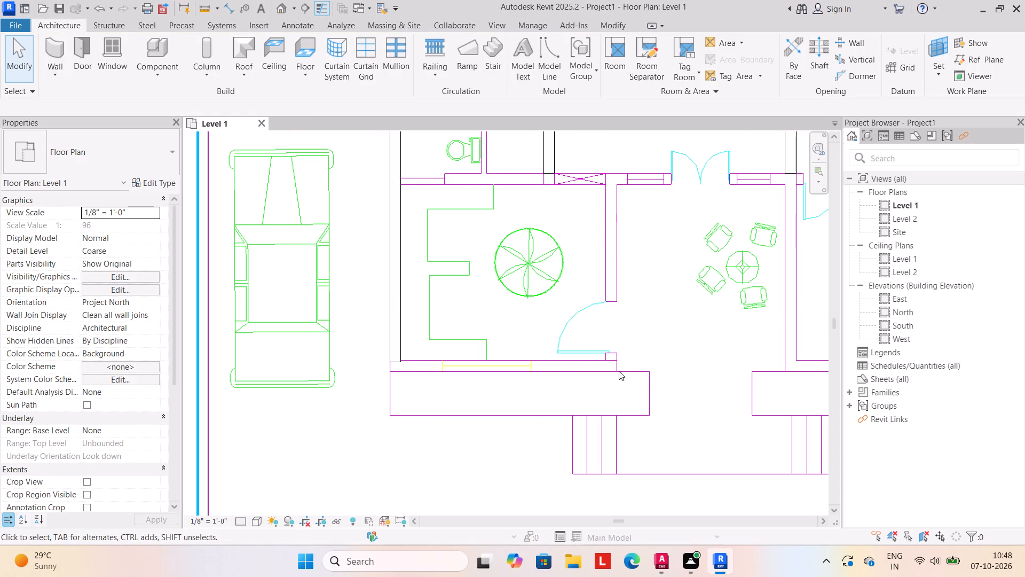
left_click(56, 79)
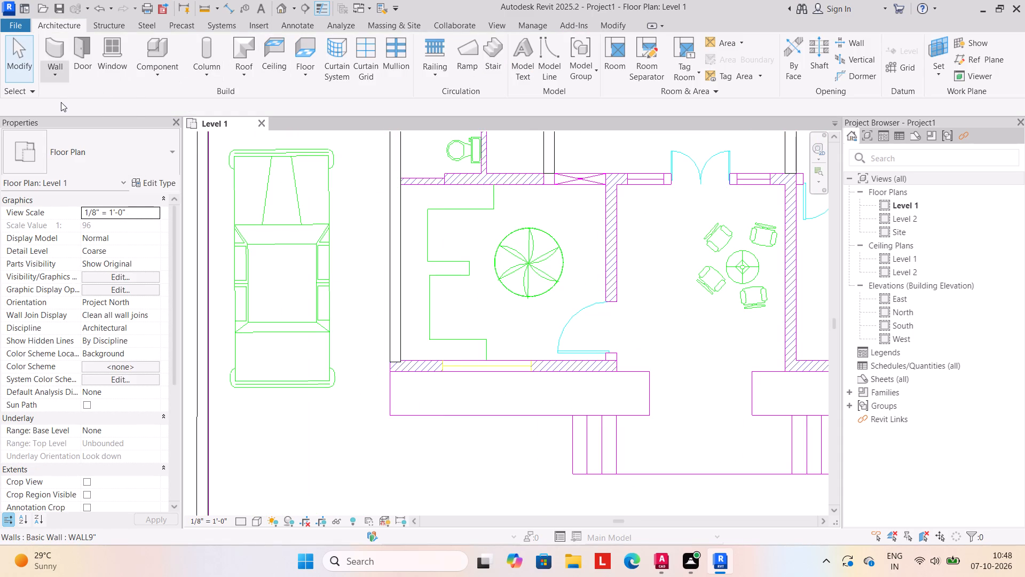
left_click(64, 100)
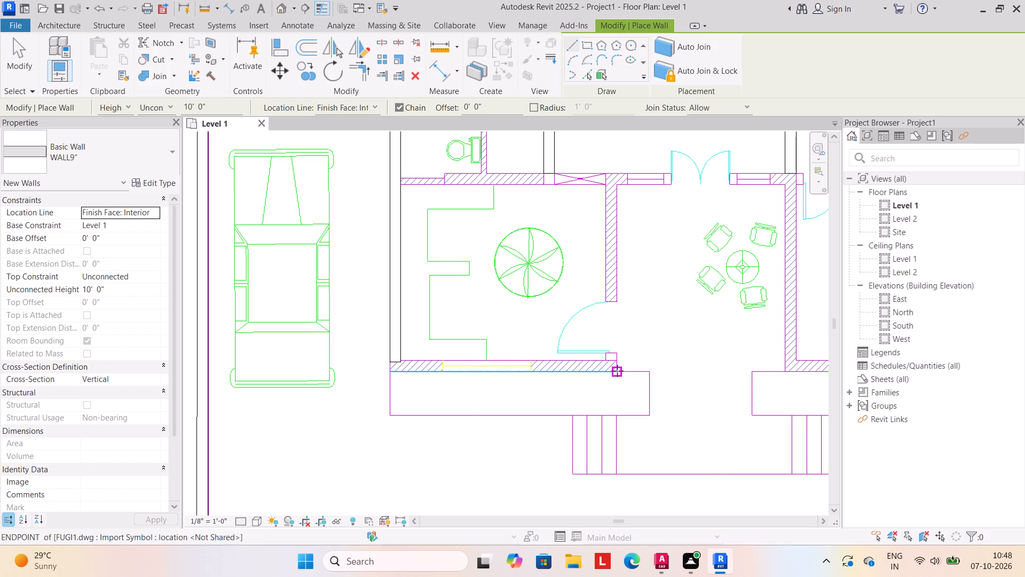
left_click(617, 371)
key("space")
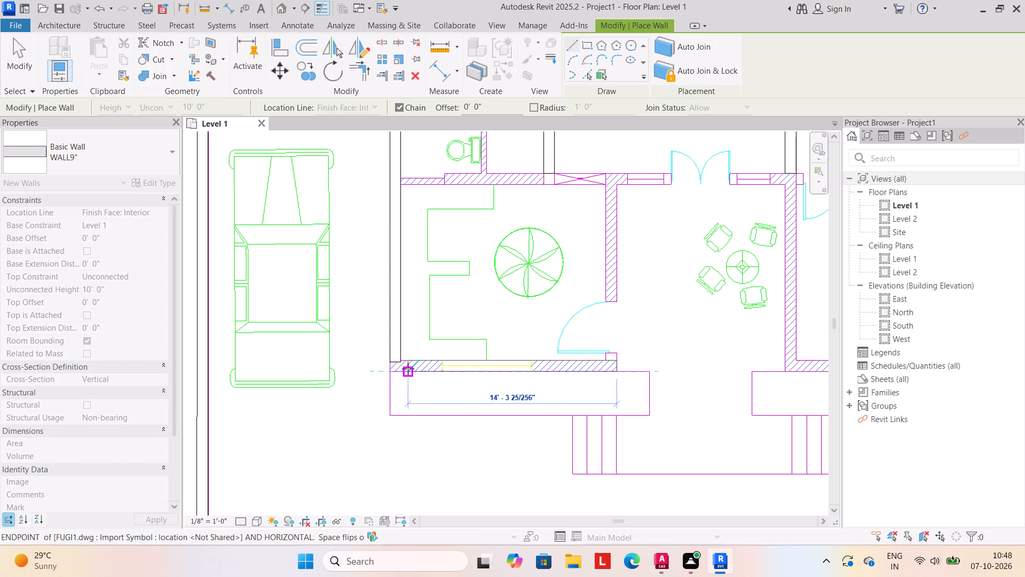
left_click(391, 369)
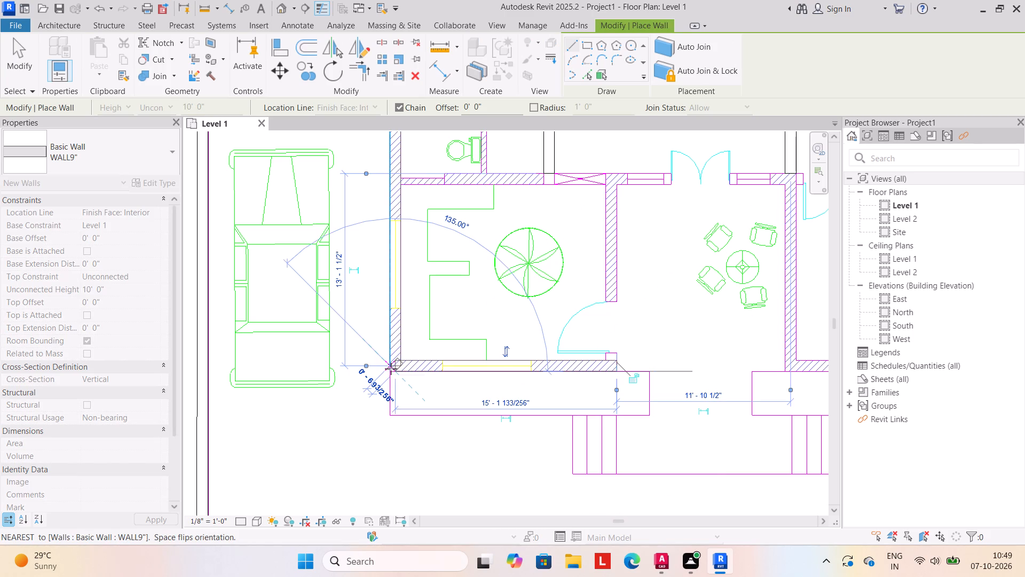
key("Escape")
Draw the east-west wall along the south side of the toilet, hall and staircase to the east outer line, about 37'-9" long.
scroll(364, 394, "down", 3)
scroll(411, 238, "up", 2)
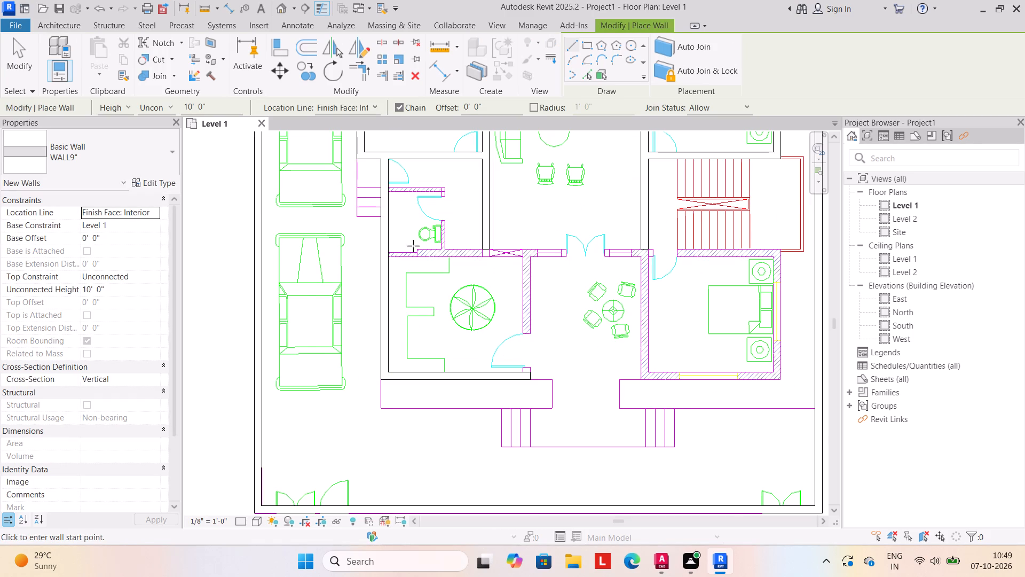
left_click_drag(419, 253, 424, 253)
key("space")
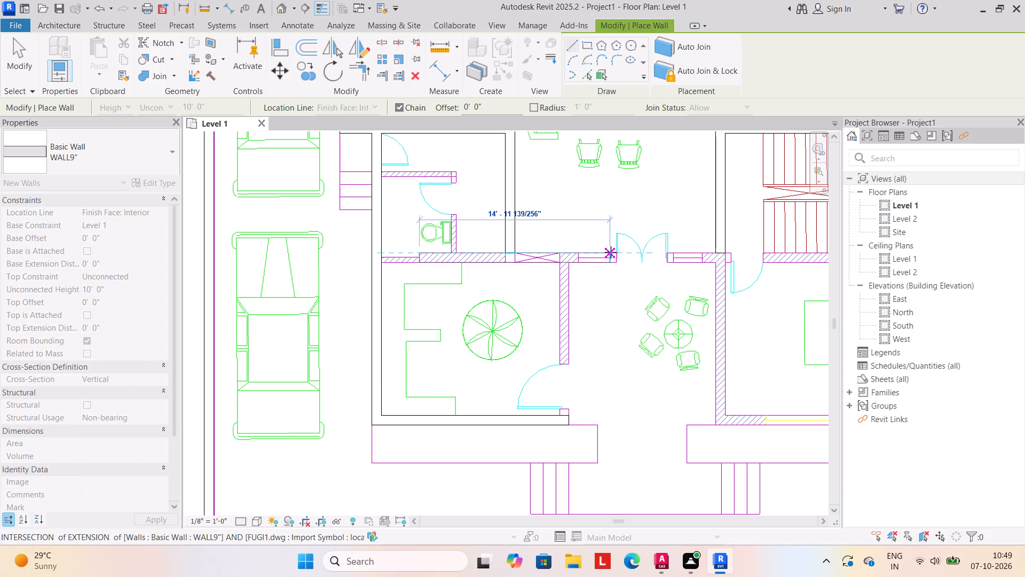
scroll(736, 257, "down", 2)
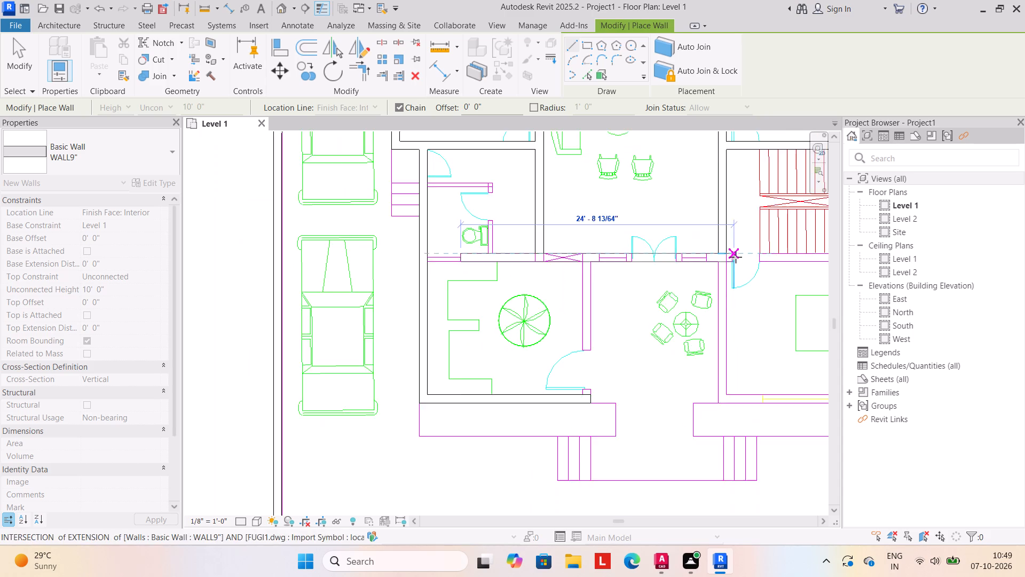
middle_click_drag(714, 262, 569, 272)
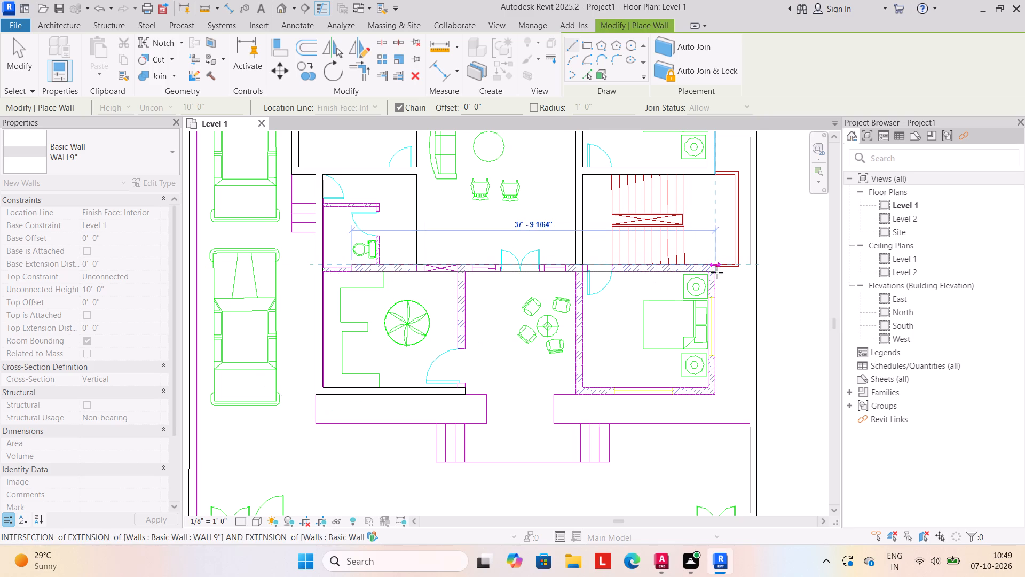
left_click(717, 269)
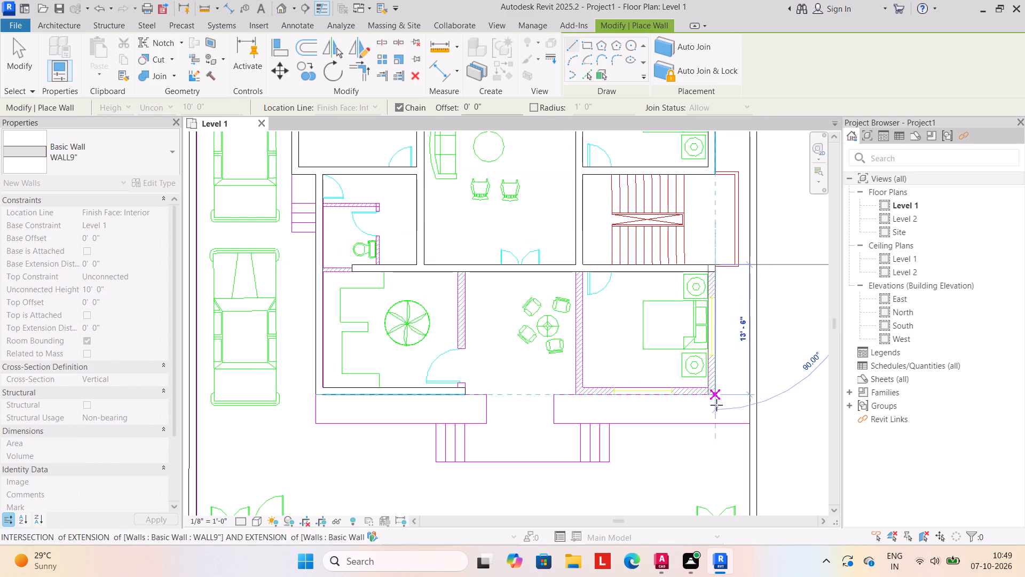
Continue the wall chain around the southeast bedroom's east, south and west sides, back up to the hall's south wall.
left_click(714, 395)
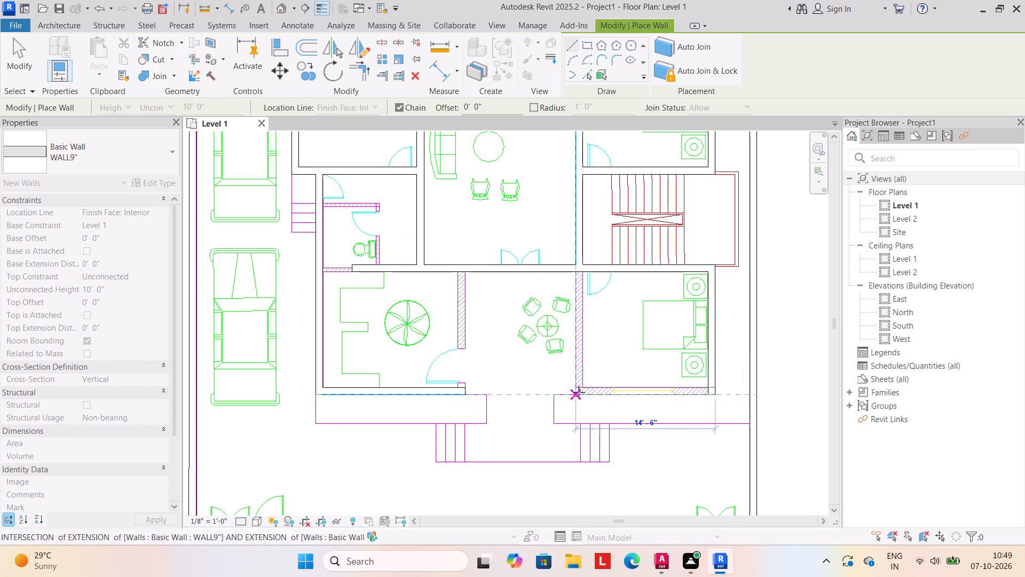
left_click_drag(574, 392, 574, 387)
left_click(577, 272)
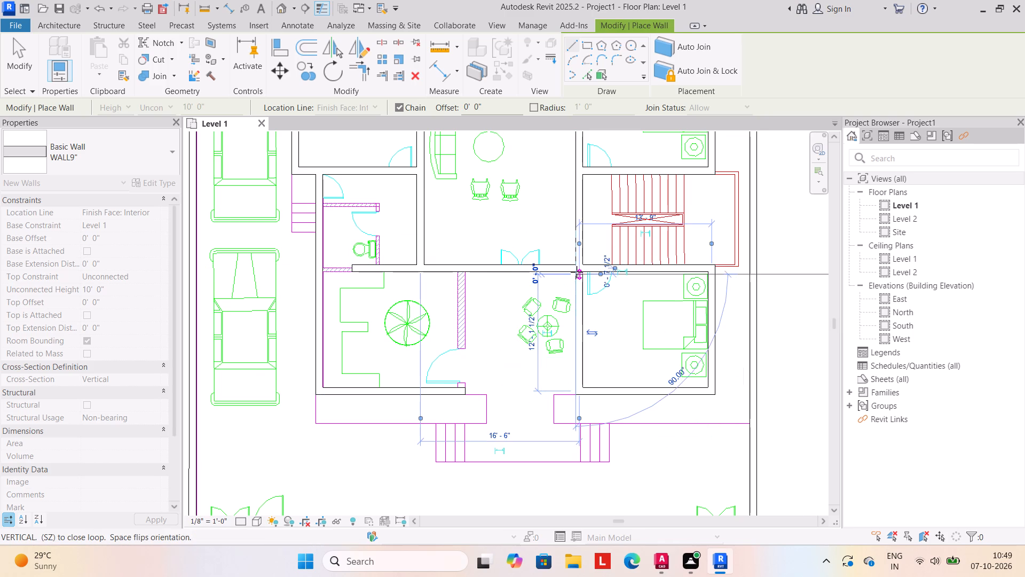
key("Escape")
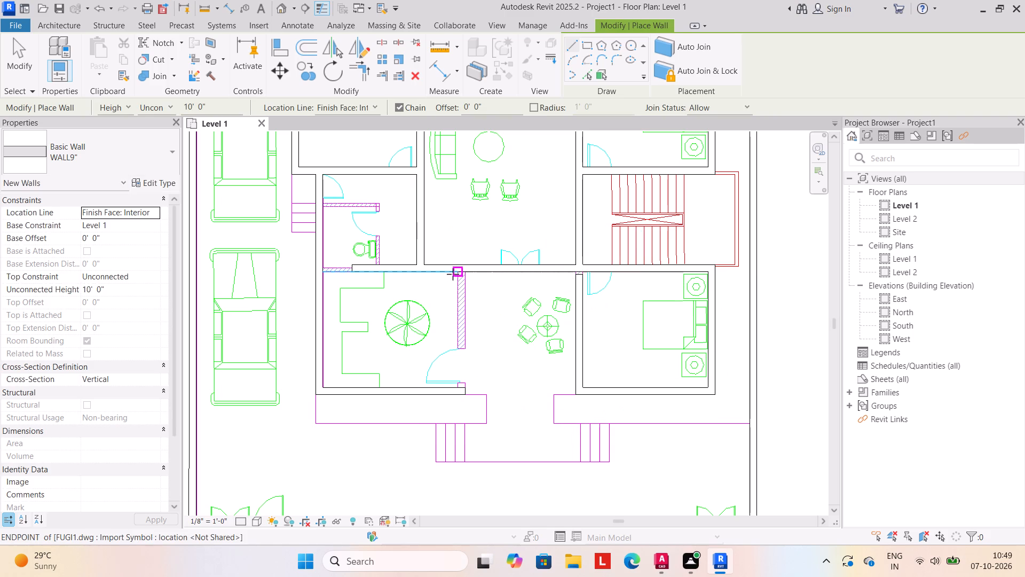
Draw the partition wall between the southwest room and the front seating area, down to the south wall.
left_click(459, 273)
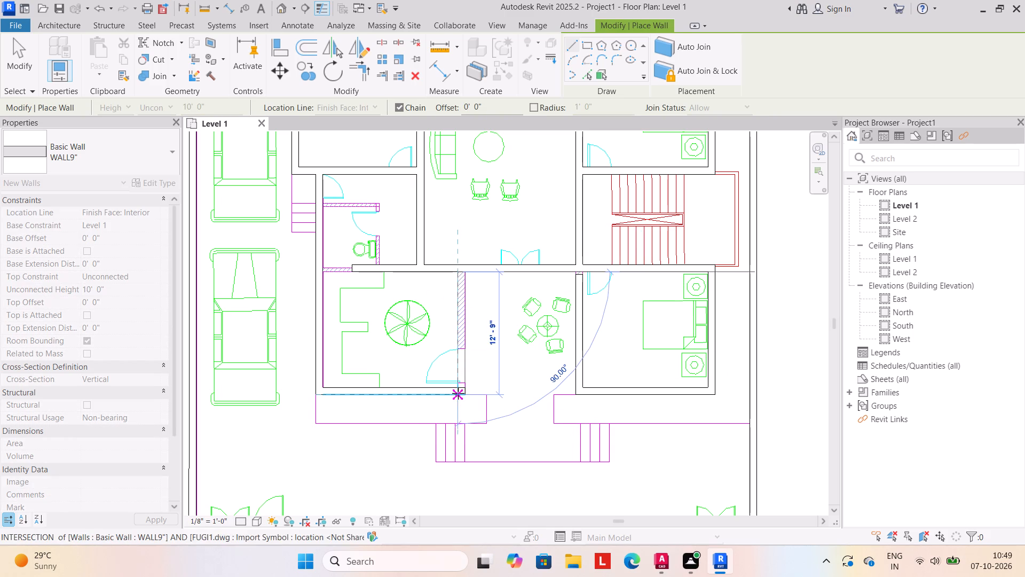
left_click(459, 387)
key("Escape")
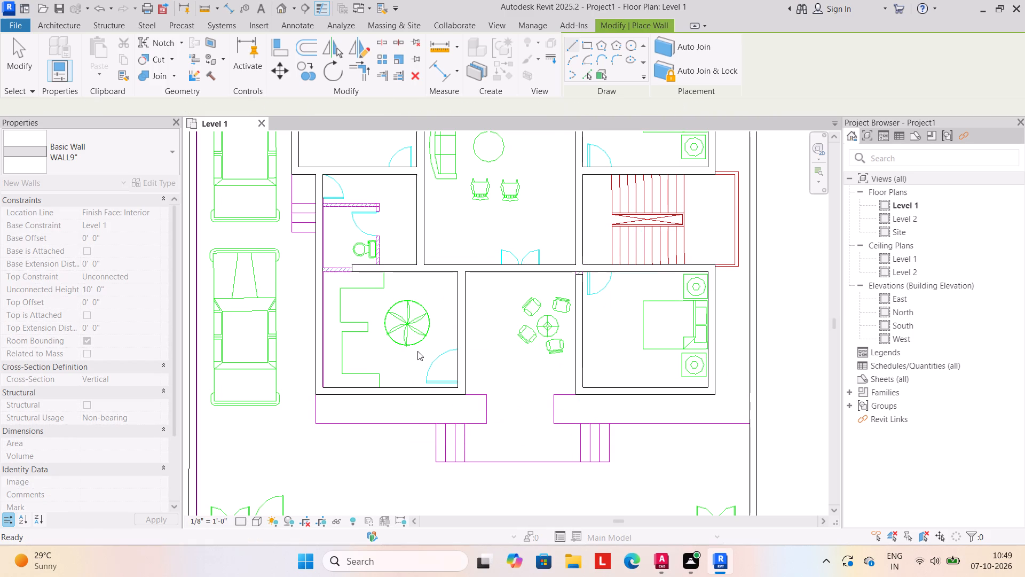
Duplicate the WALL9" basic wall type under the name 4.5"WALL.
scroll(417, 350, "down", 1)
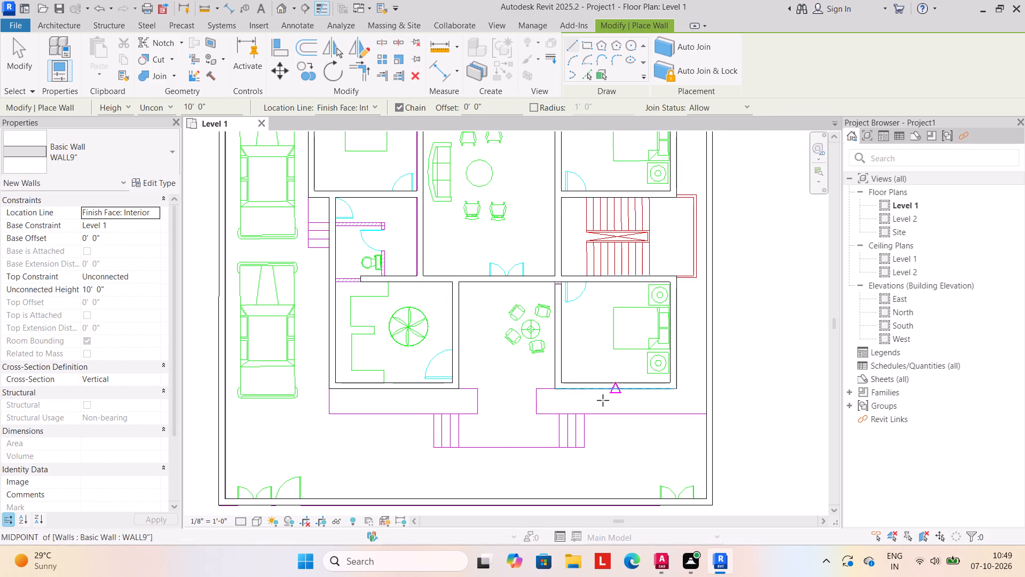
left_click(54, 24)
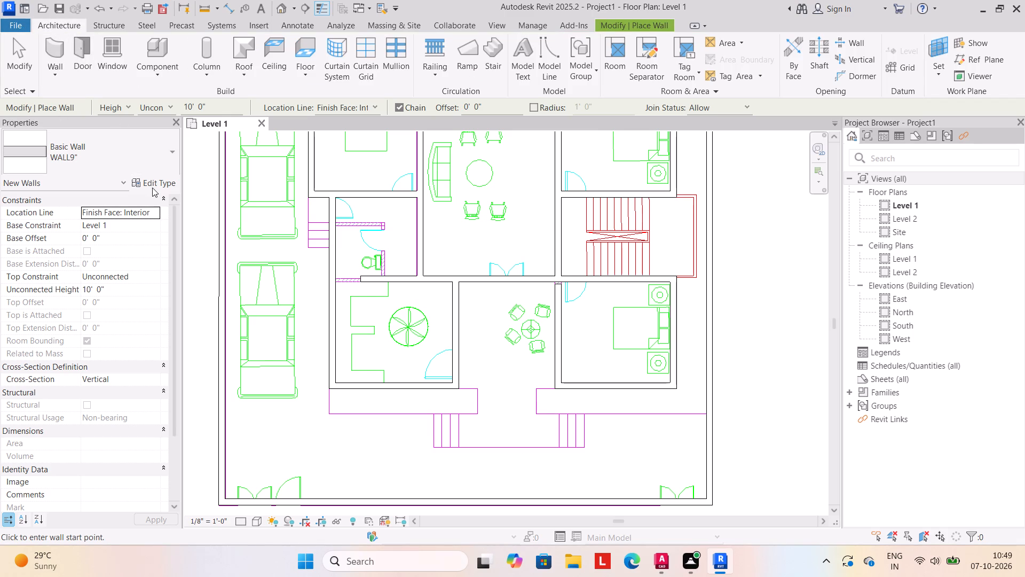
left_click(154, 183)
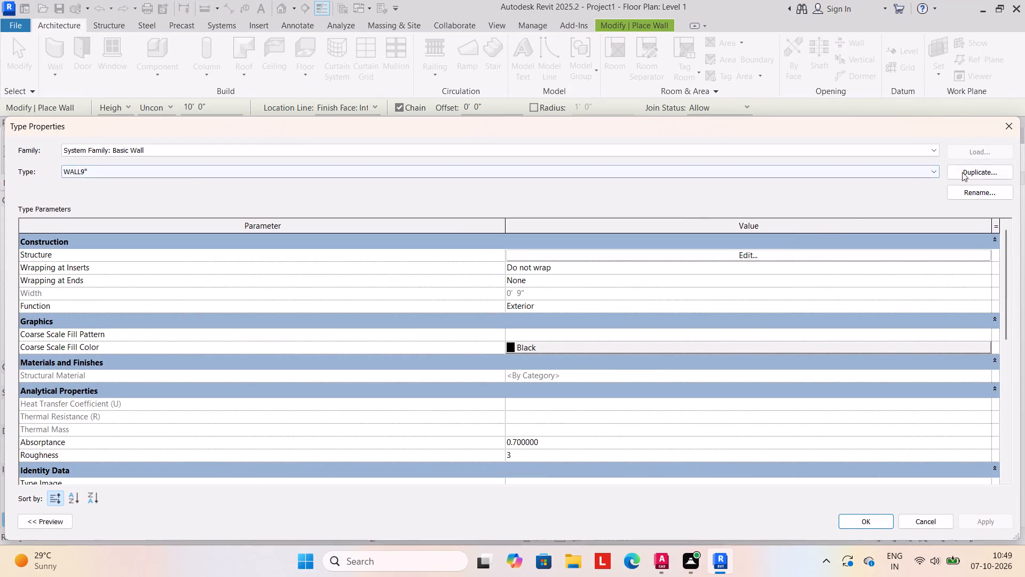
left_click(971, 168)
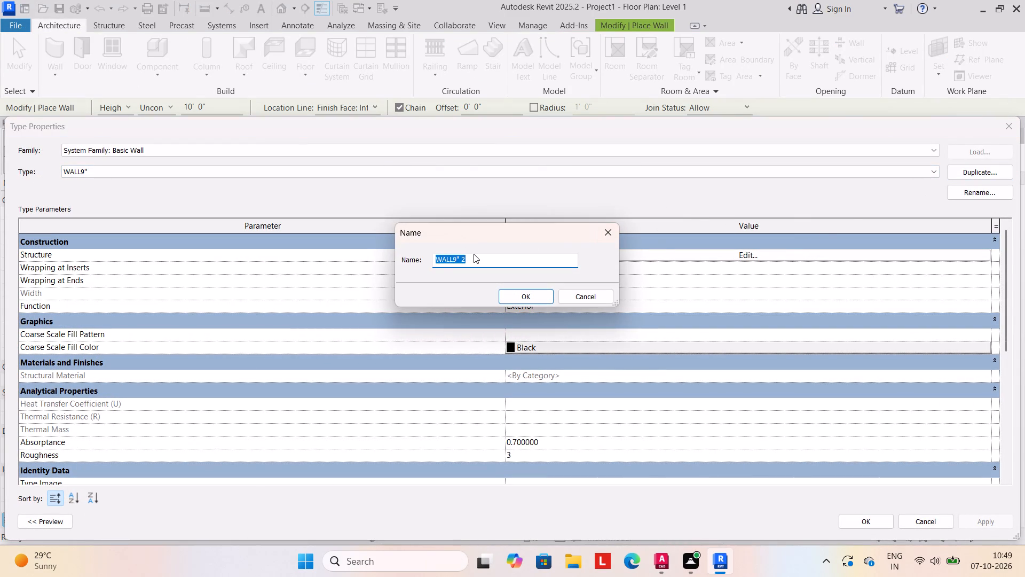
type("4.5")
key("shift+quotedbl")
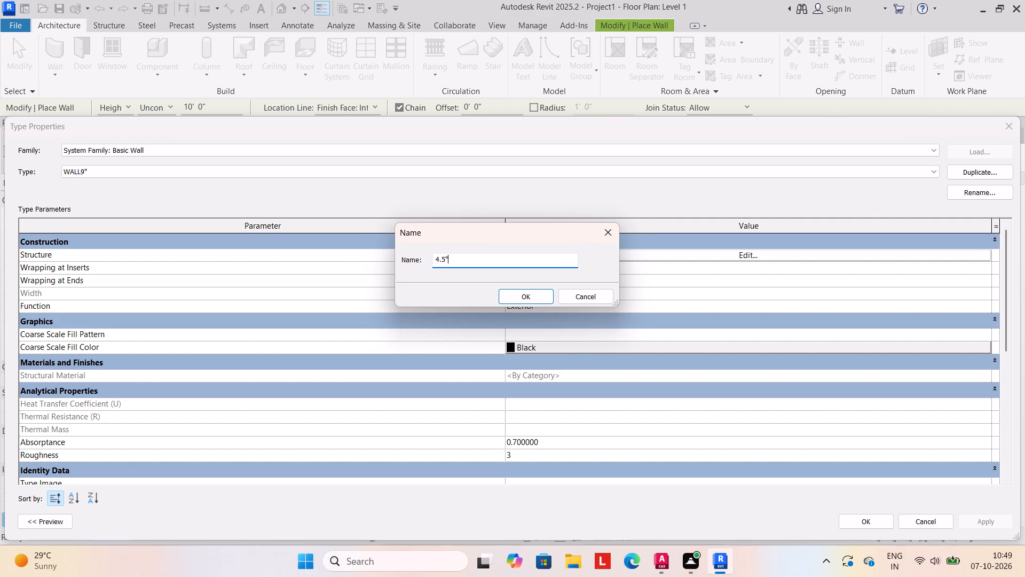
type("WALL")
left_click(508, 294)
Set the structure layer thickness of the 4.5"WALL type to 4.5" and apply the type.
left_click(698, 255)
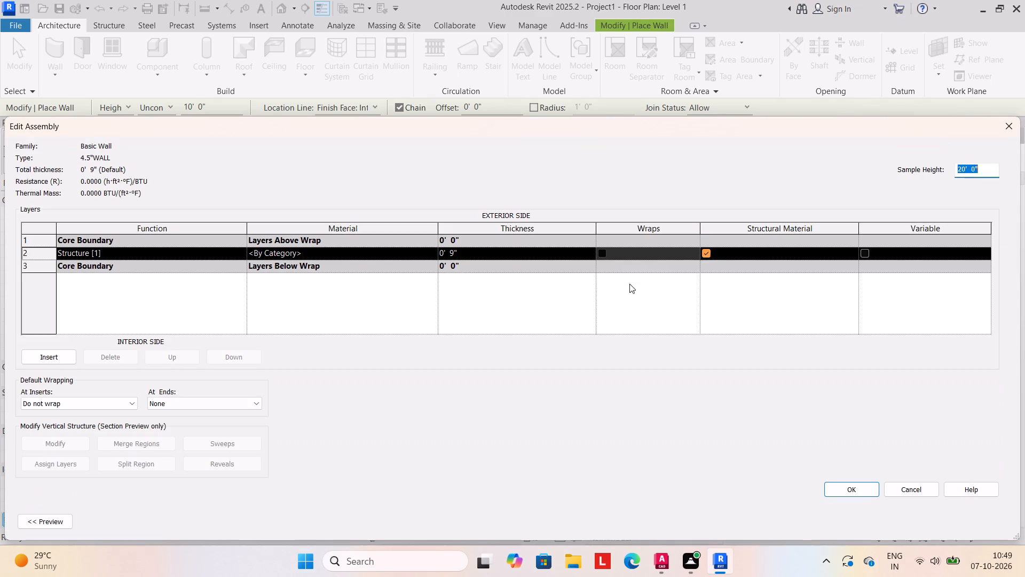
left_click(483, 256)
type("4.5\"")
key("Return")
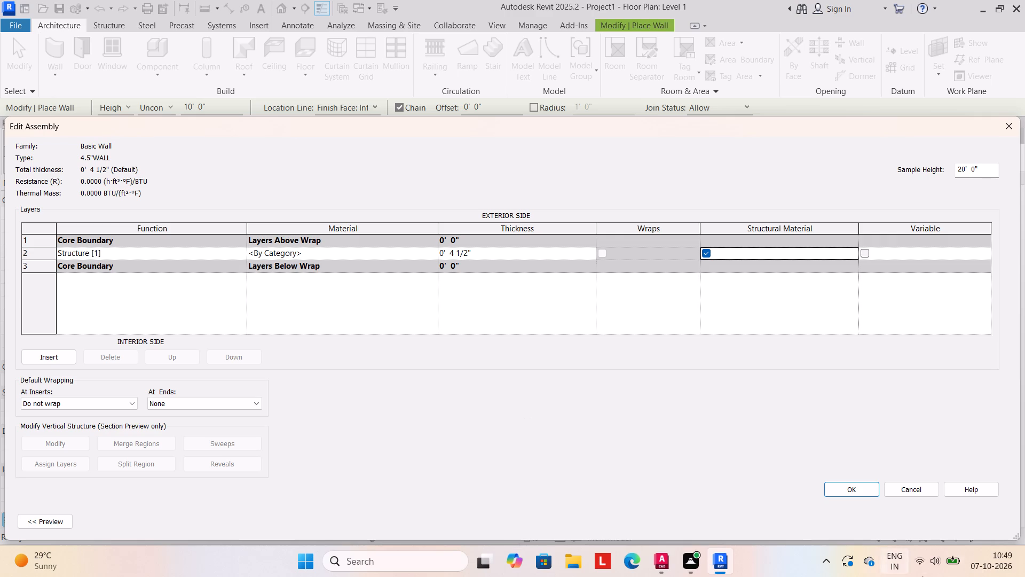
left_click(848, 485)
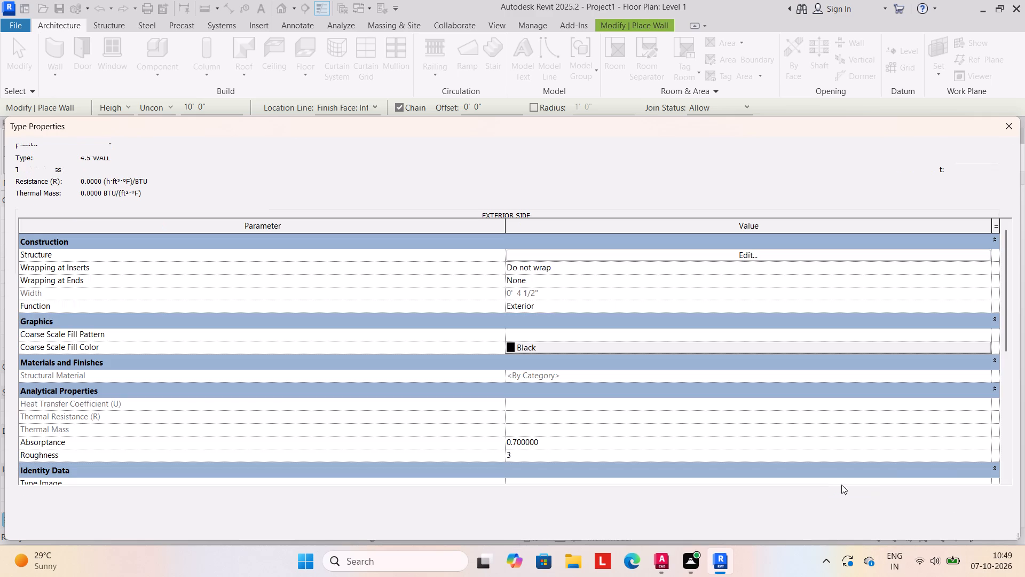
left_click(999, 520)
left_click(848, 524)
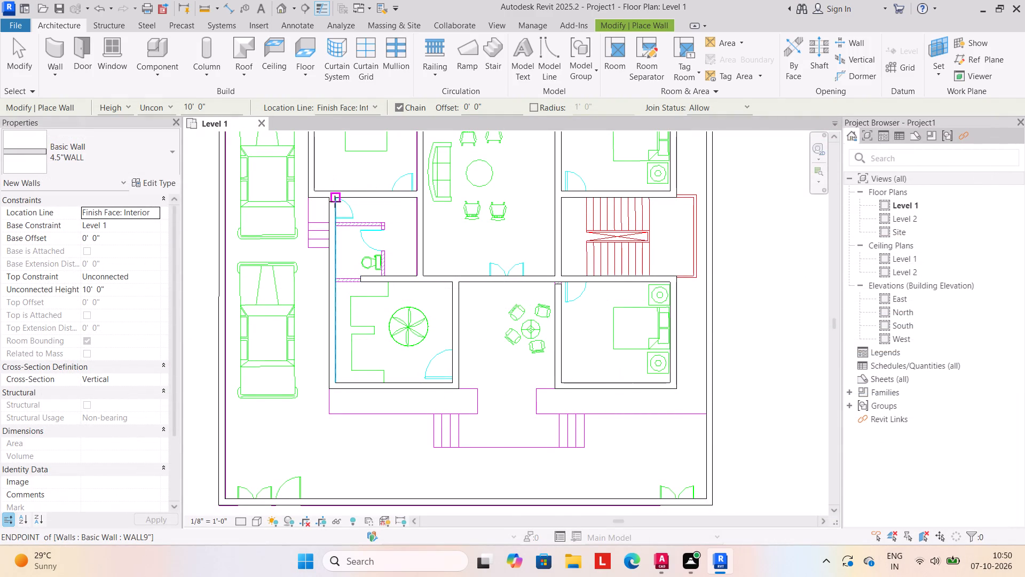
Draw the toilet's north partition with 4.5"WALL from the west outer wall eastward, about 5'-10" long, along the hatched plan lines.
scroll(335, 201, "up", 10)
left_click(336, 288)
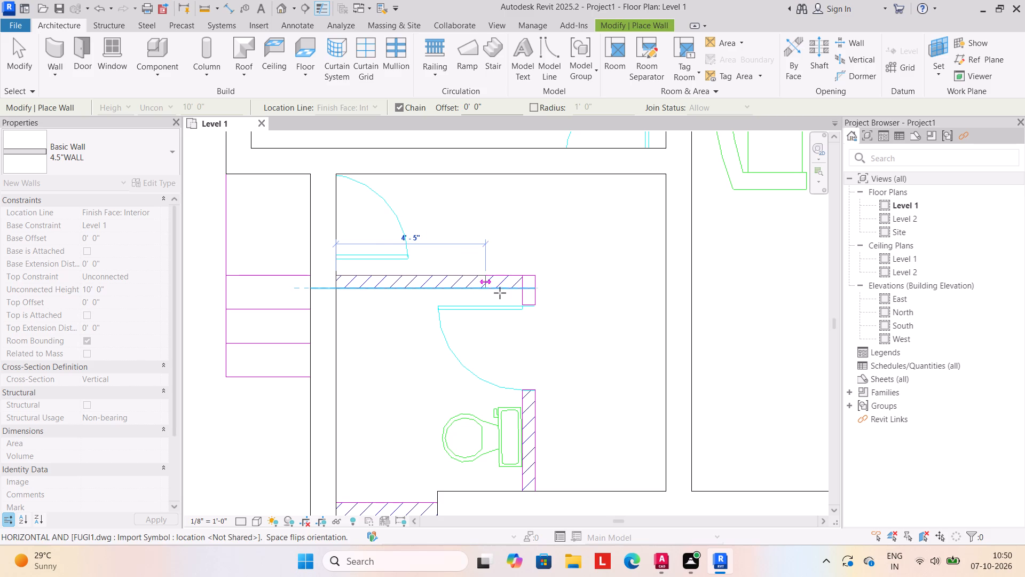
left_click(522, 288)
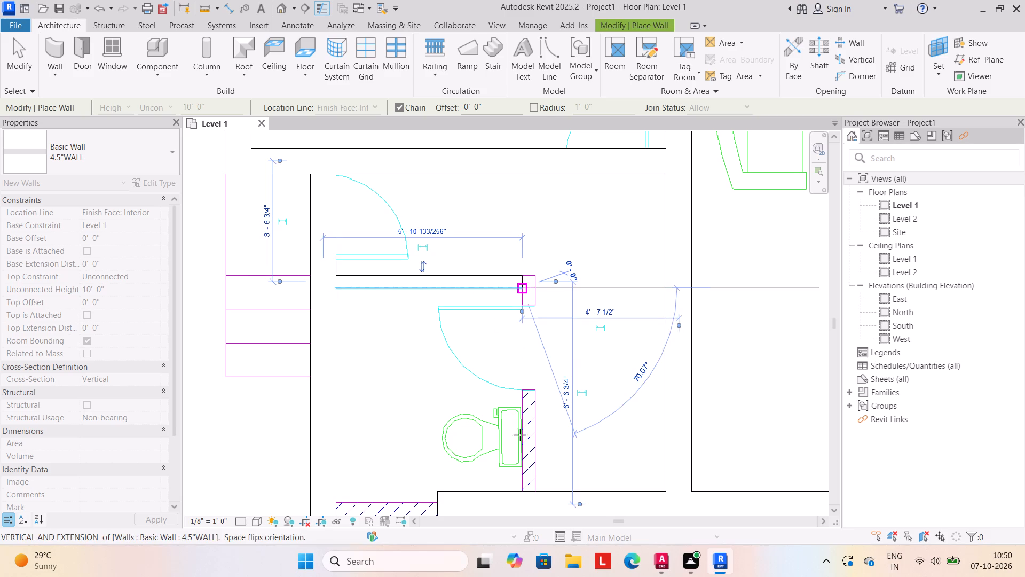
key("Escape")
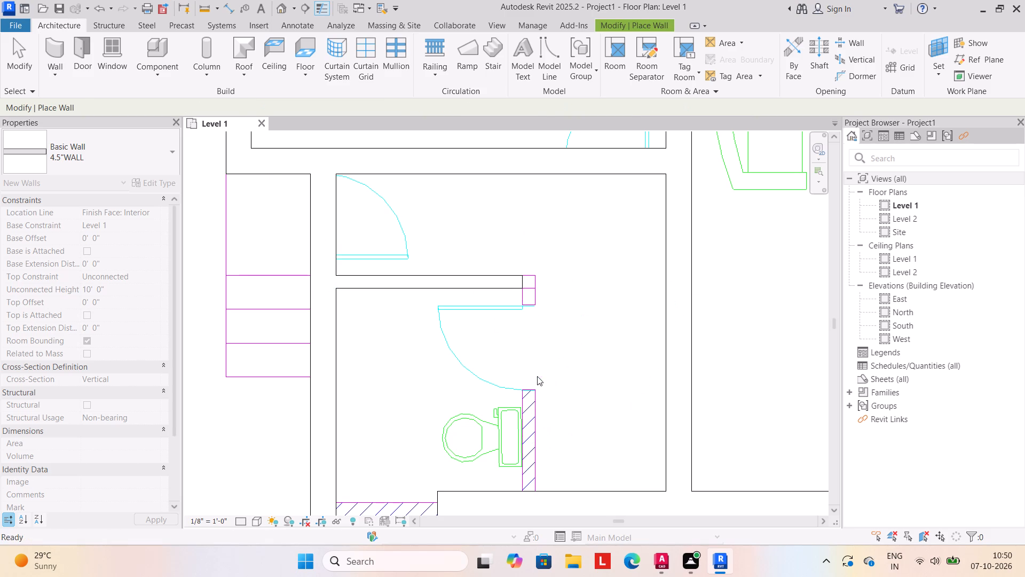
Draw the toilet's east 4.5" partition from its northeast corner south to the 9" wall, about 6'-4 1/2" long, flipped to fit the plan lines.
left_click_drag(533, 277, 534, 287)
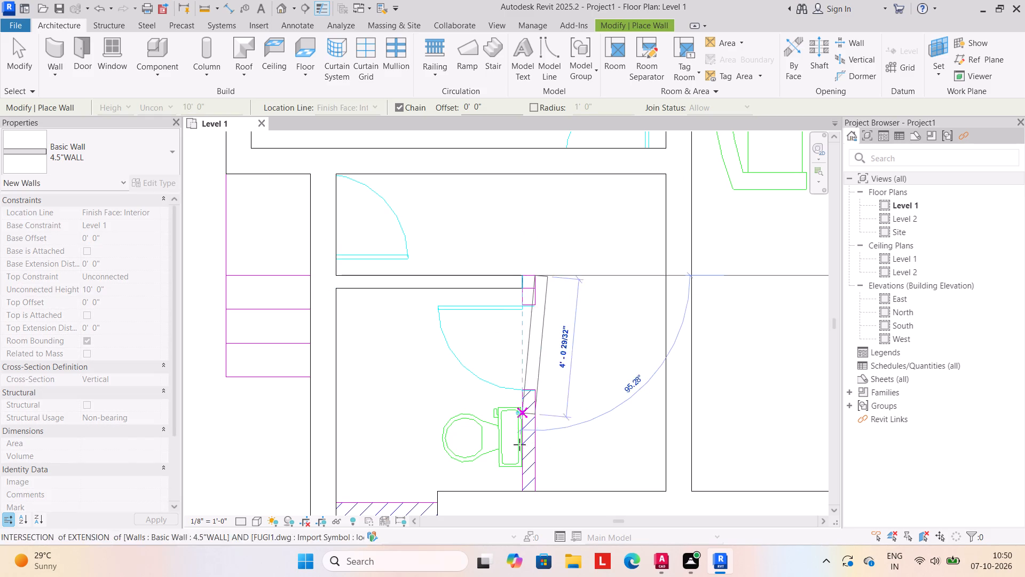
key("space")
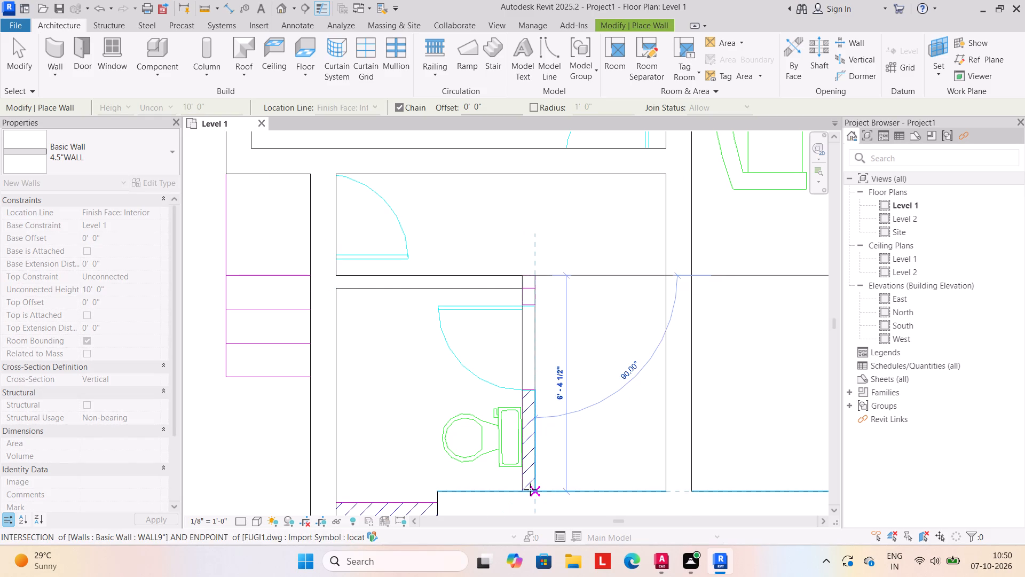
left_click(530, 489)
key("Escape")
Close the gap at the toilet's southwest corner with a 4.5" wall about 2'-11" long, from the west outer wall to the 9" wall's end.
scroll(485, 386, "down", 3)
middle_click_drag(478, 386, 478, 319)
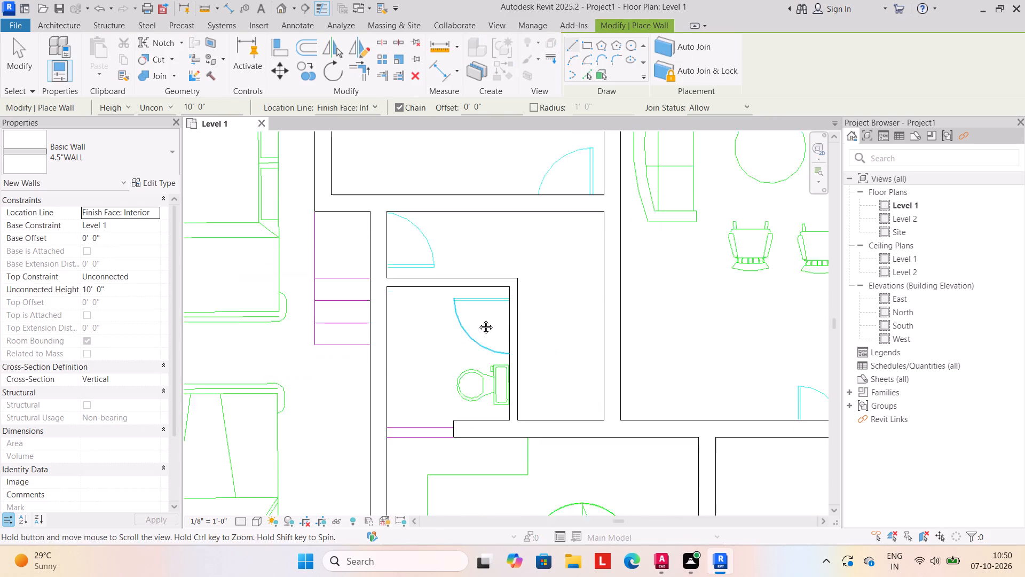
middle_click_drag(478, 319, 474, 283)
scroll(492, 385, "down", 5)
scroll(458, 398, "up", 11)
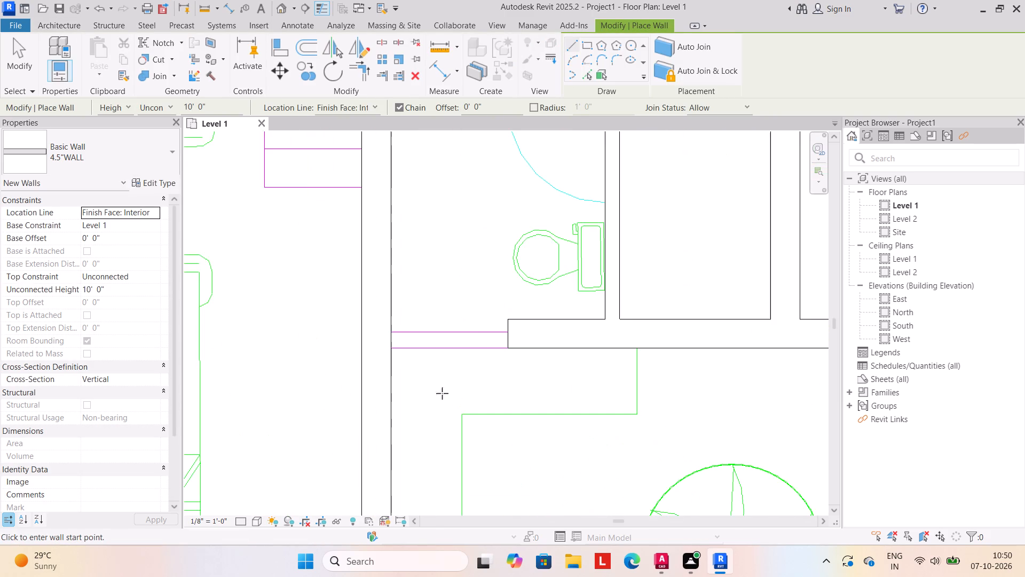
left_click_drag(372, 332, 380, 331)
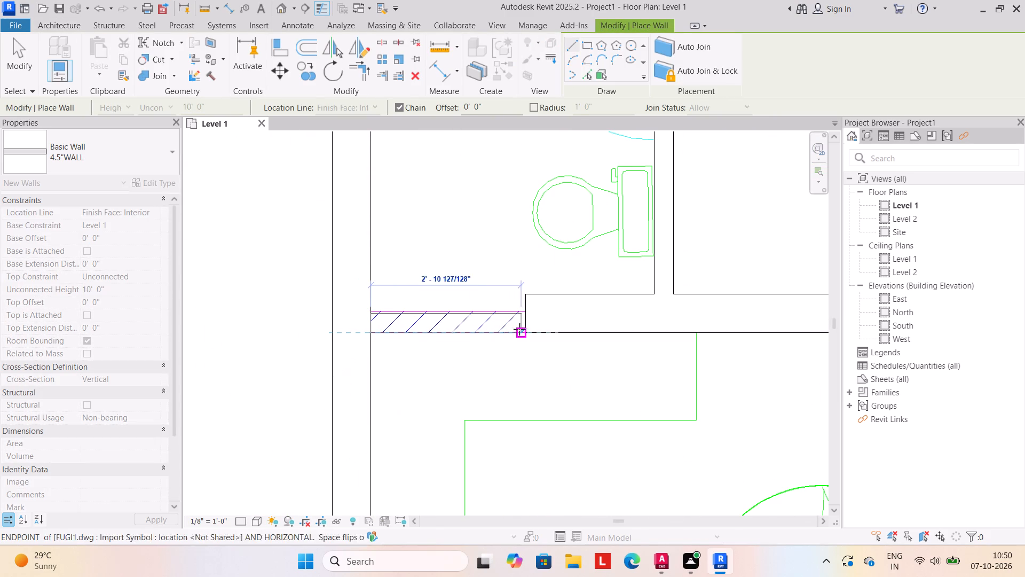
left_click(523, 329)
key("Escape")
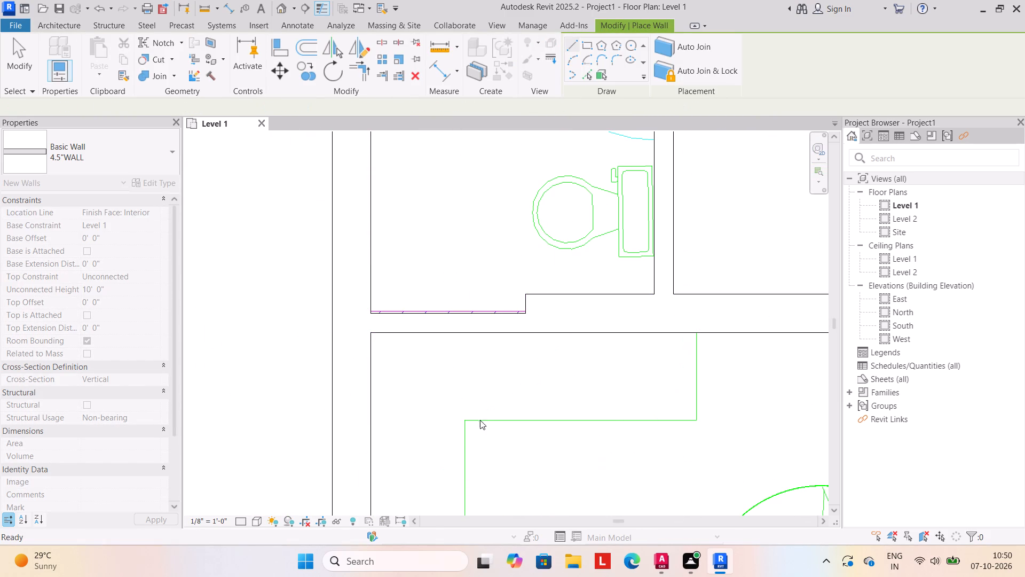
Open the default 3D view, set its visual style to Shaded and inspect the walls from several angles.
scroll(476, 425, "down", 8)
scroll(519, 455, "down", 2)
middle_click_drag(526, 456, 453, 369)
scroll(446, 374, "down", 4)
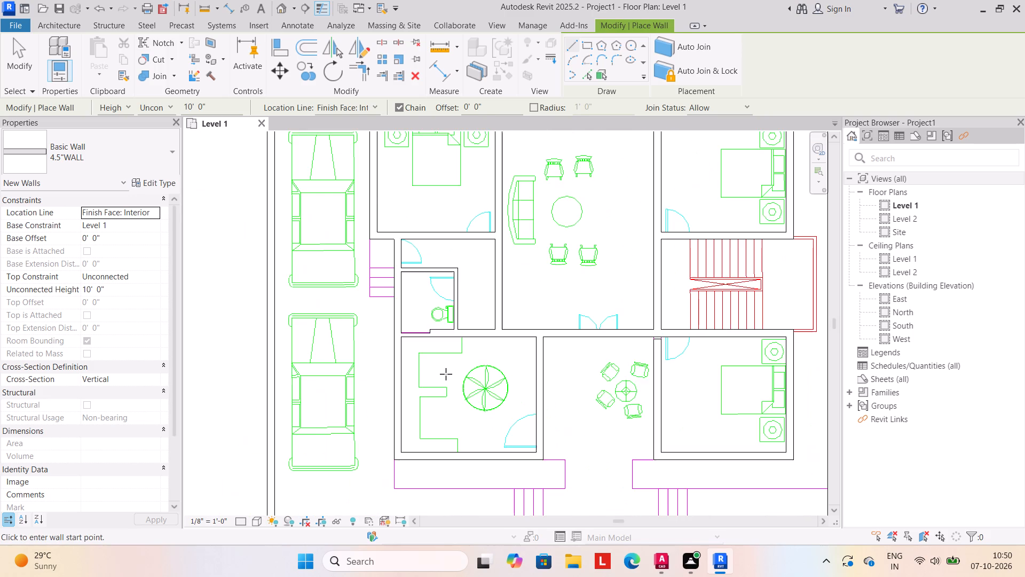
scroll(446, 378, "down", 2)
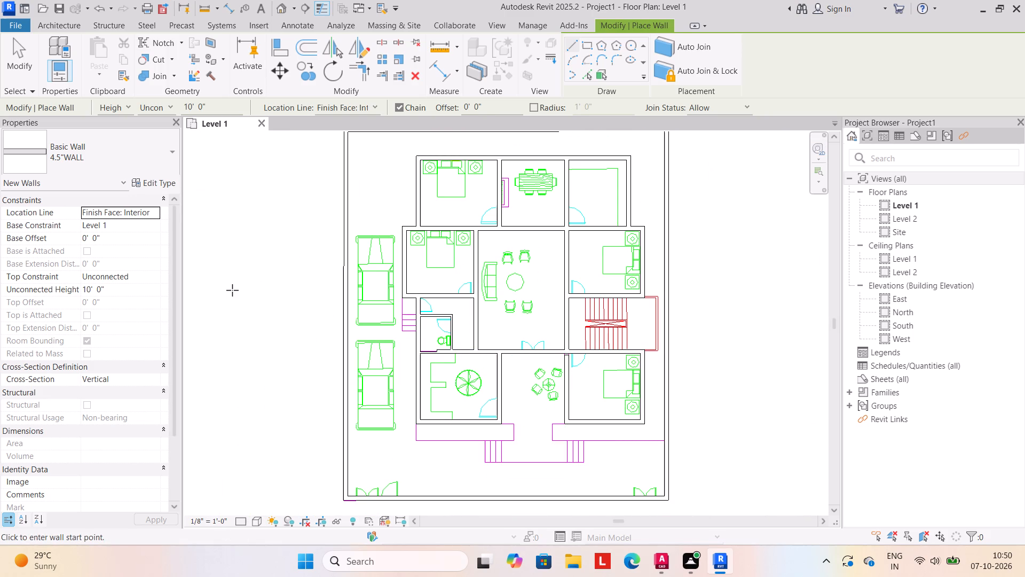
scroll(225, 312, "down", 1)
middle_click_drag(230, 315, 239, 346)
scroll(240, 346, "down", 2)
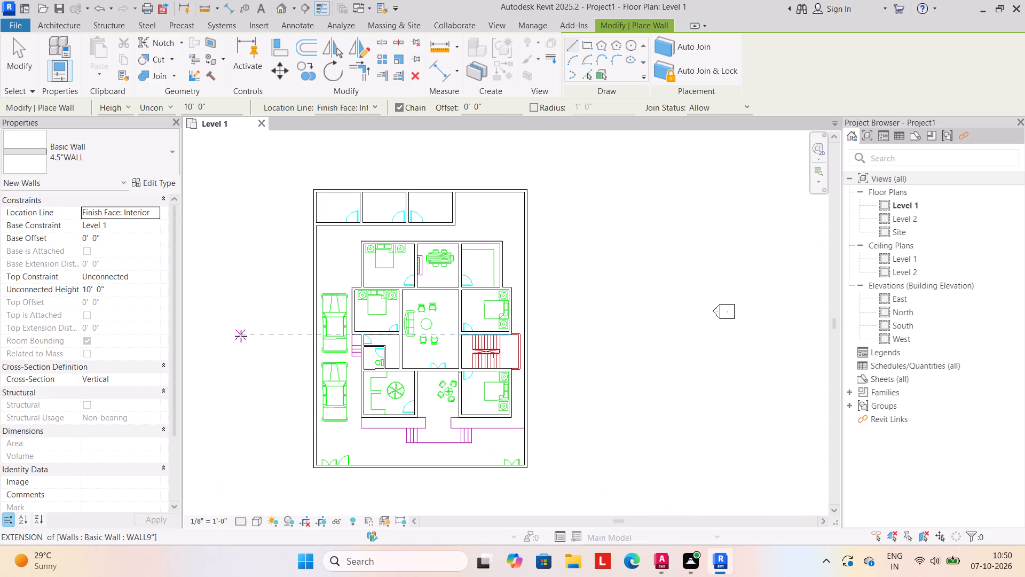
middle_click_drag(240, 335, 263, 328)
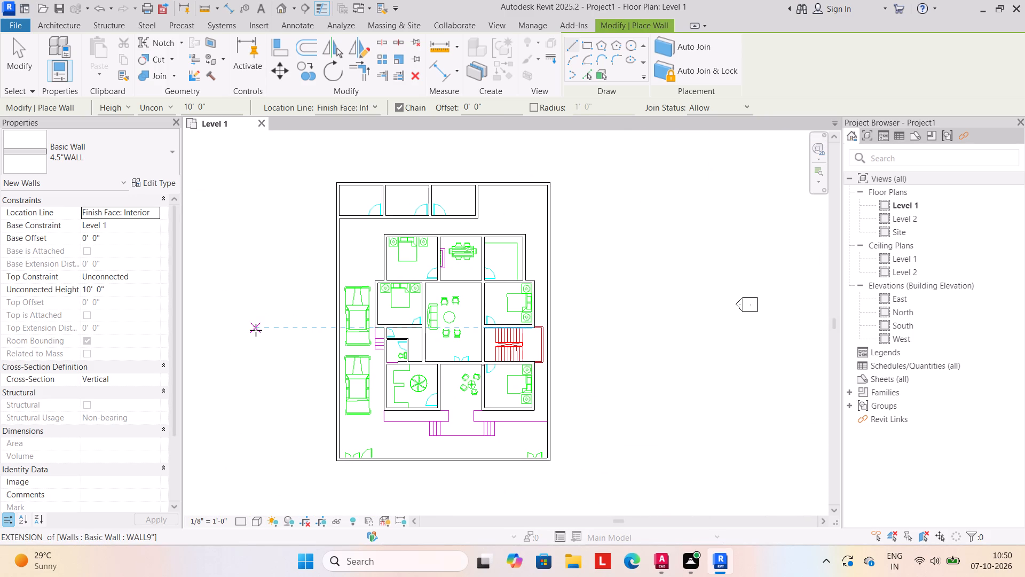
left_click_drag(290, 6, 297, 8)
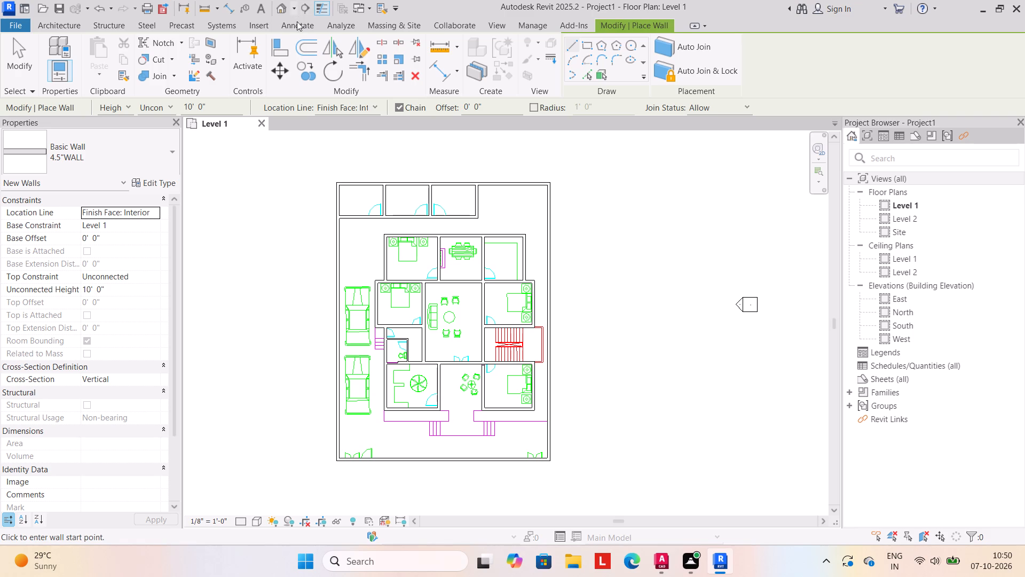
left_click(303, 18)
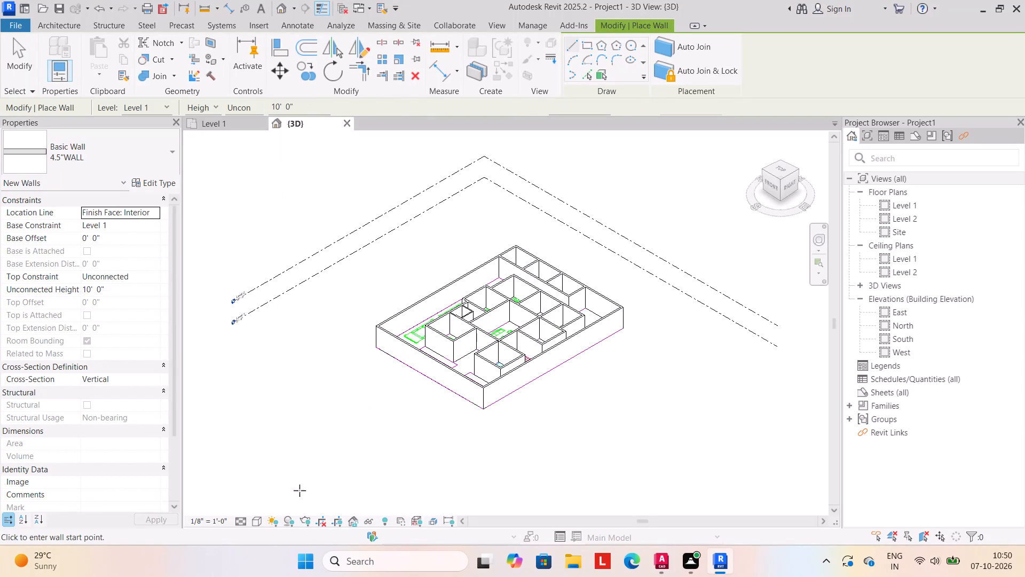
left_click(255, 523)
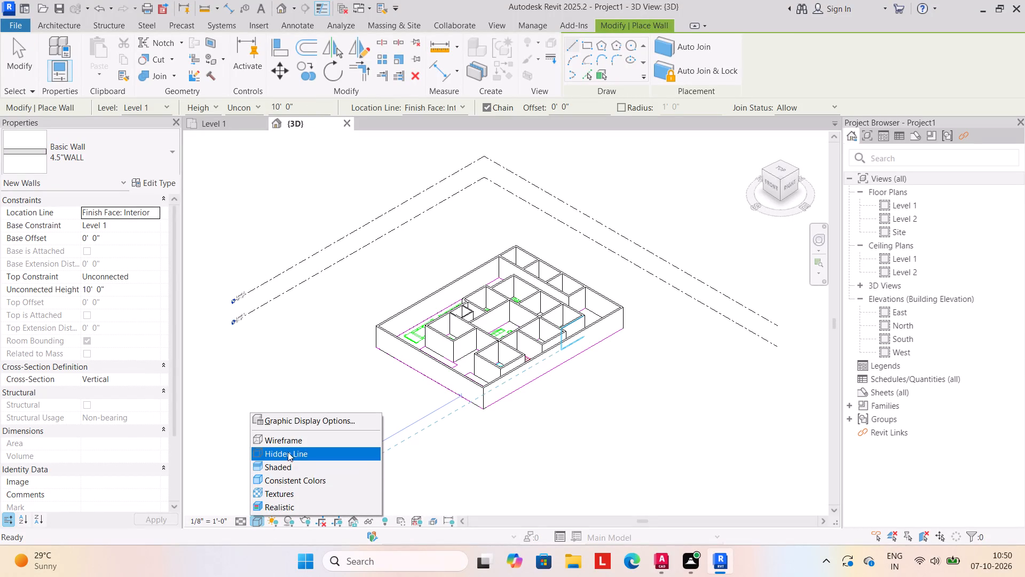
left_click(301, 472)
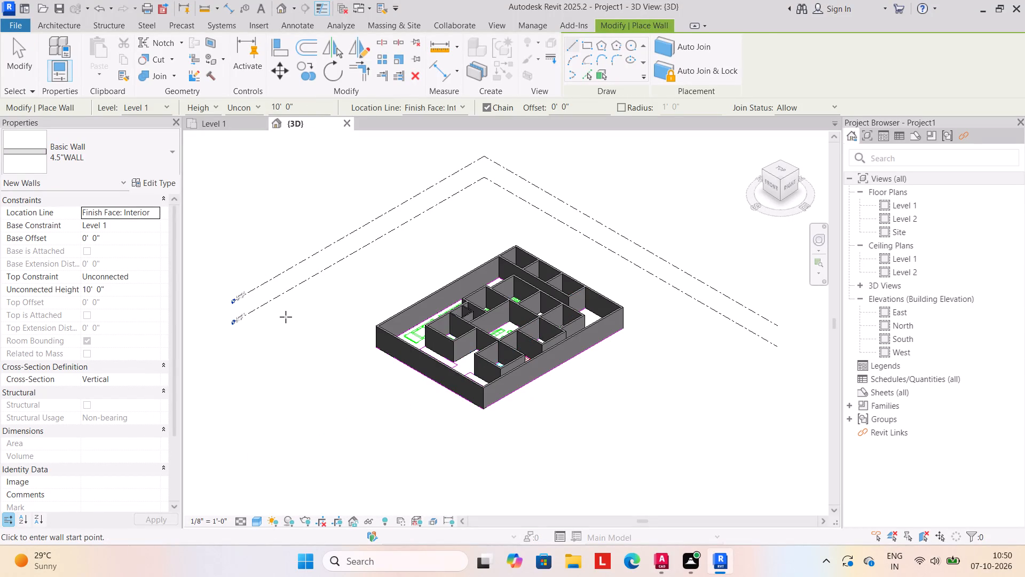
key("Escape")
middle_click_drag(283, 432, 396, 429, "shift")
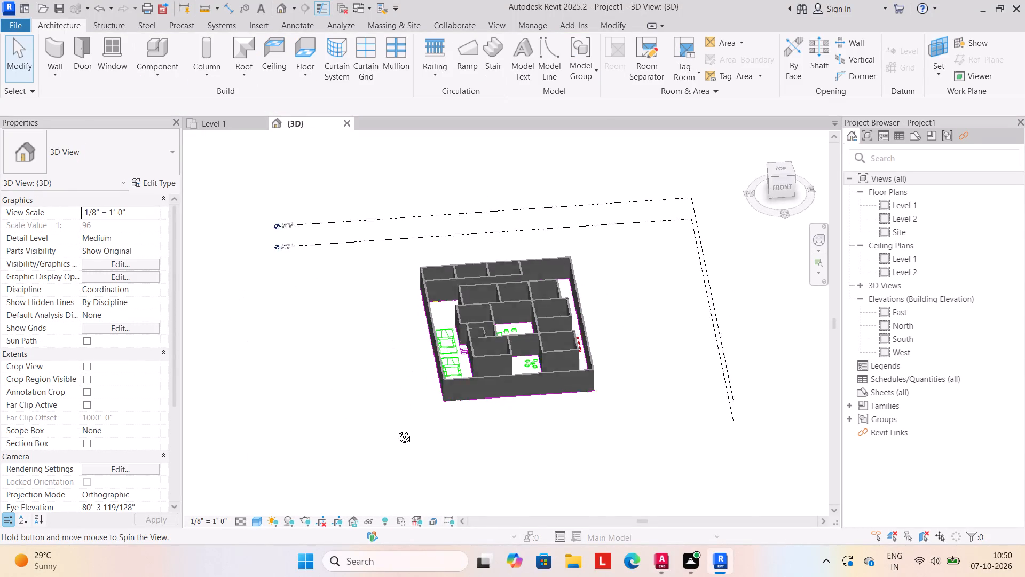
middle_click_drag(396, 429, 361, 449, "shift")
middle_click_drag(507, 419, 539, 515, "shift")
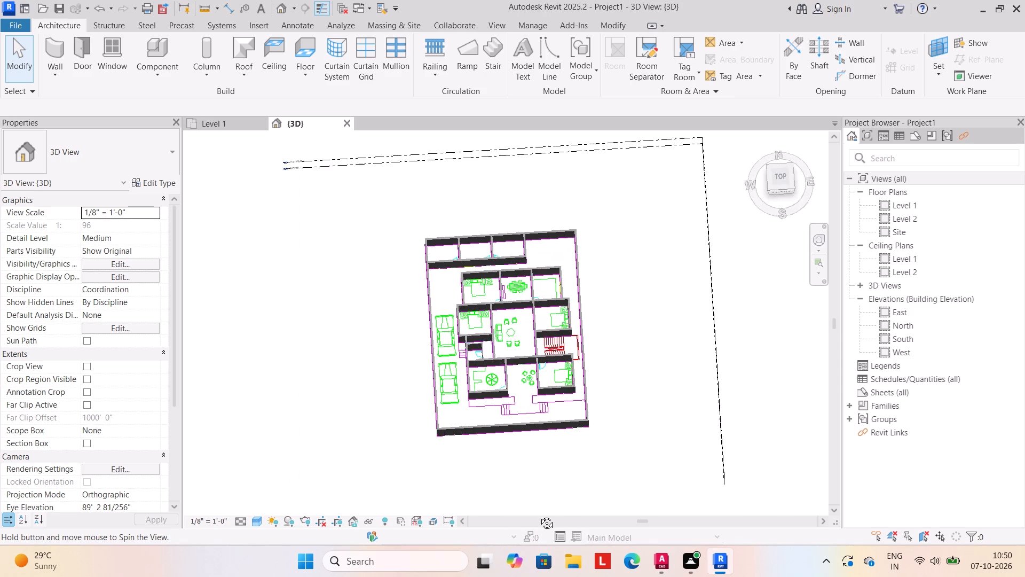
middle_click_drag(539, 515, 507, 401, "shift")
scroll(506, 402, "up", 1, "shift")
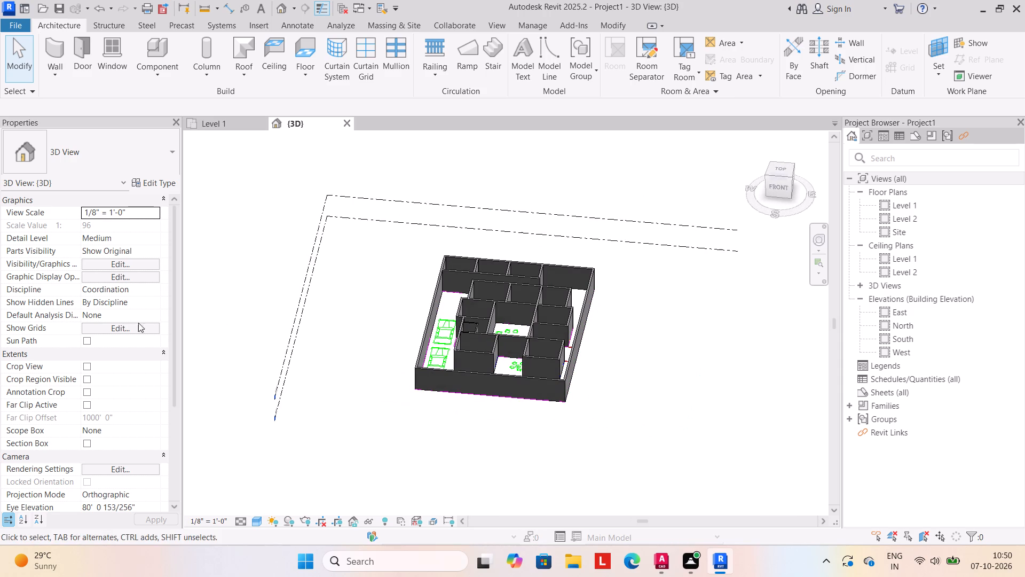
Return to the Level 1 floor plan view.
left_click(219, 119)
left_click(216, 125)
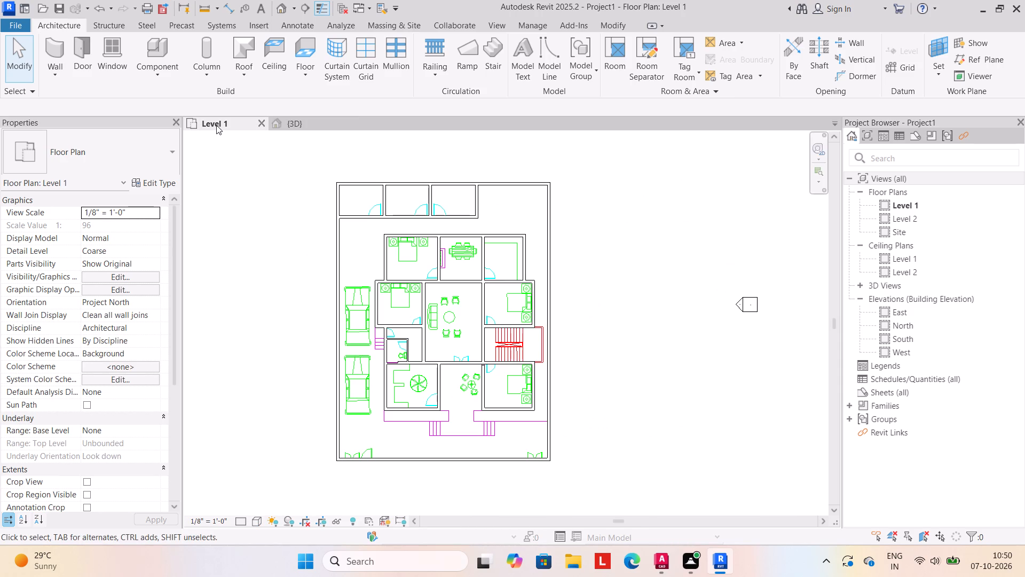
double_click(217, 125)
left_click(218, 125)
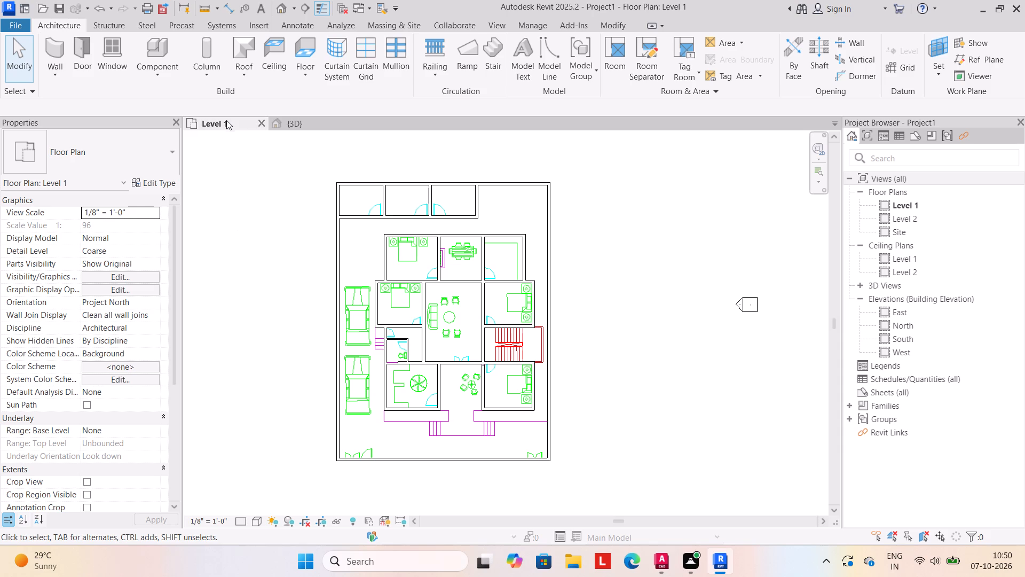
left_click(225, 119)
Load the Bed_17739 family from the beds folder and place it over the plan's bed outline in the northwest bedroom.
left_click(152, 73)
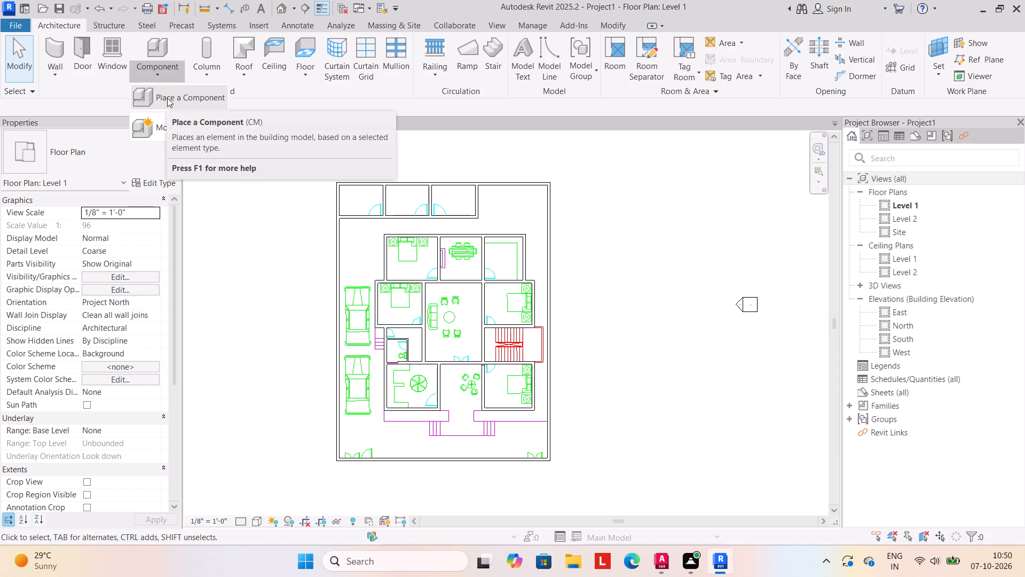
left_click(172, 97)
left_click(577, 52)
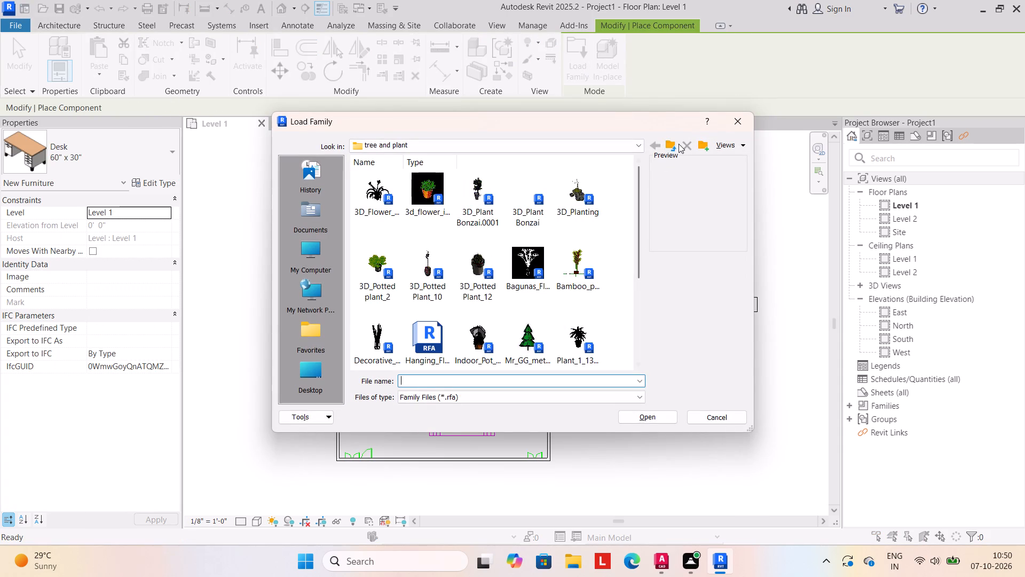
left_click(670, 147)
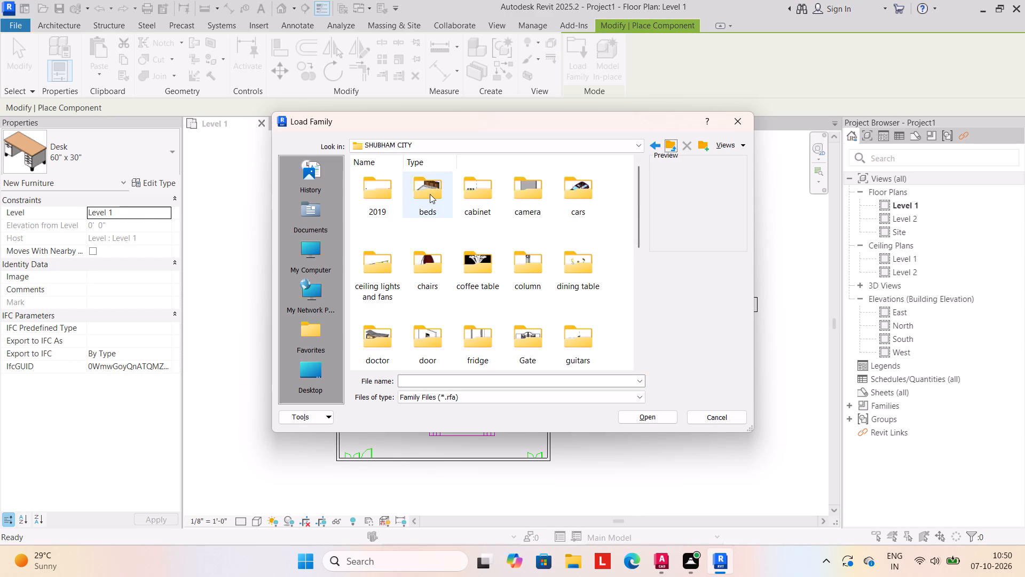
double_click(430, 194)
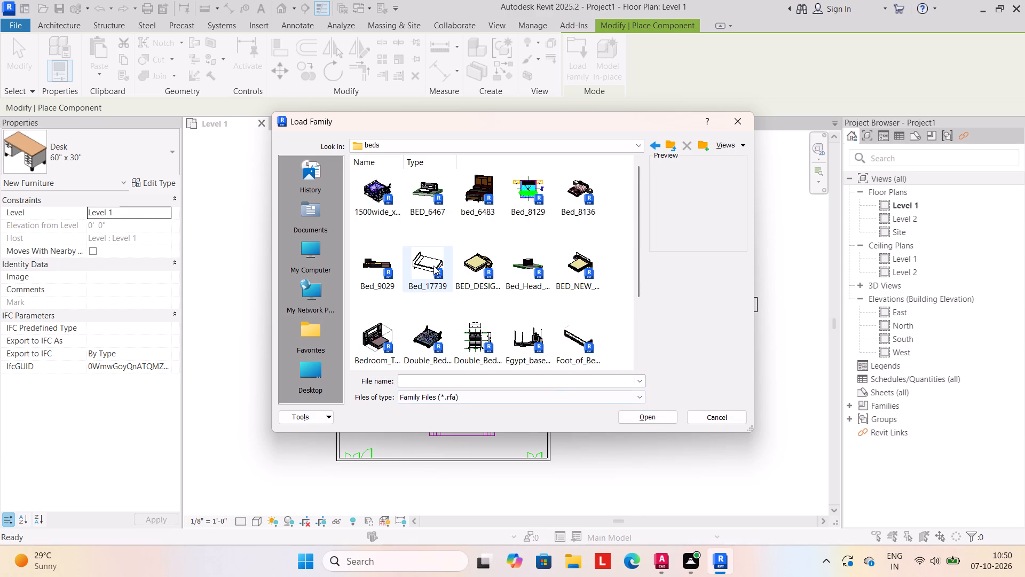
left_click(433, 266)
left_click(656, 420)
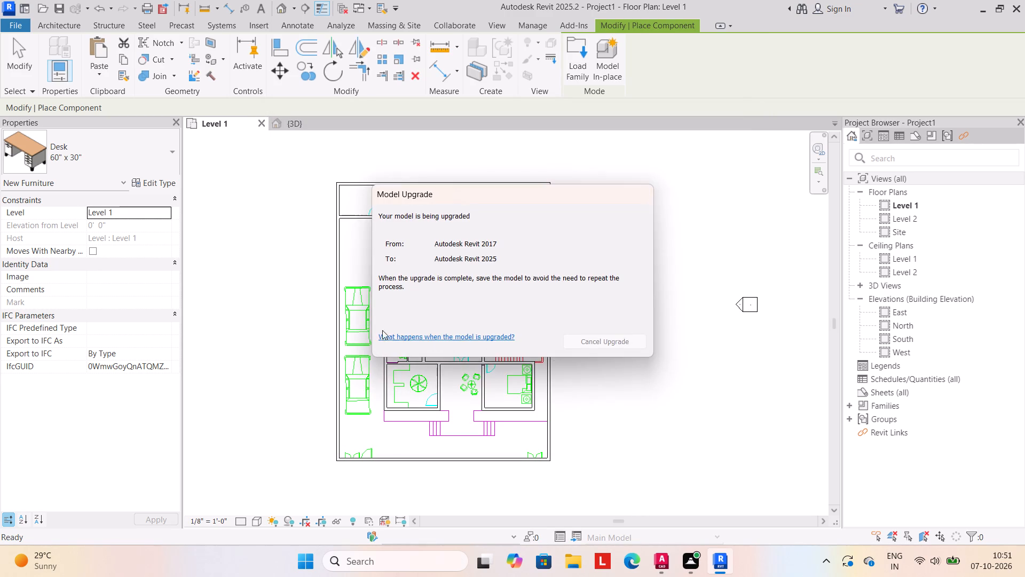
scroll(413, 249, "up", 6)
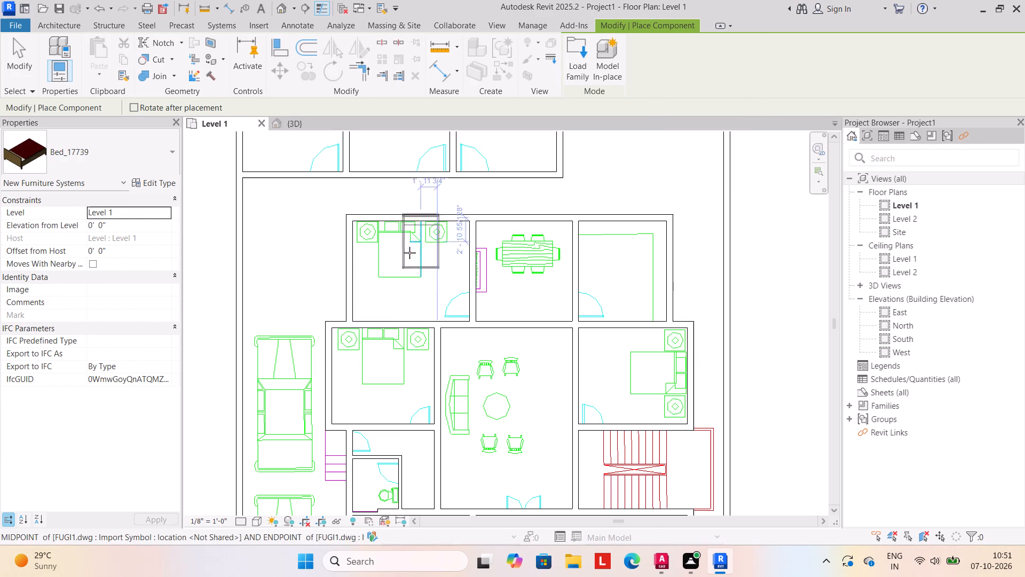
left_click(398, 252)
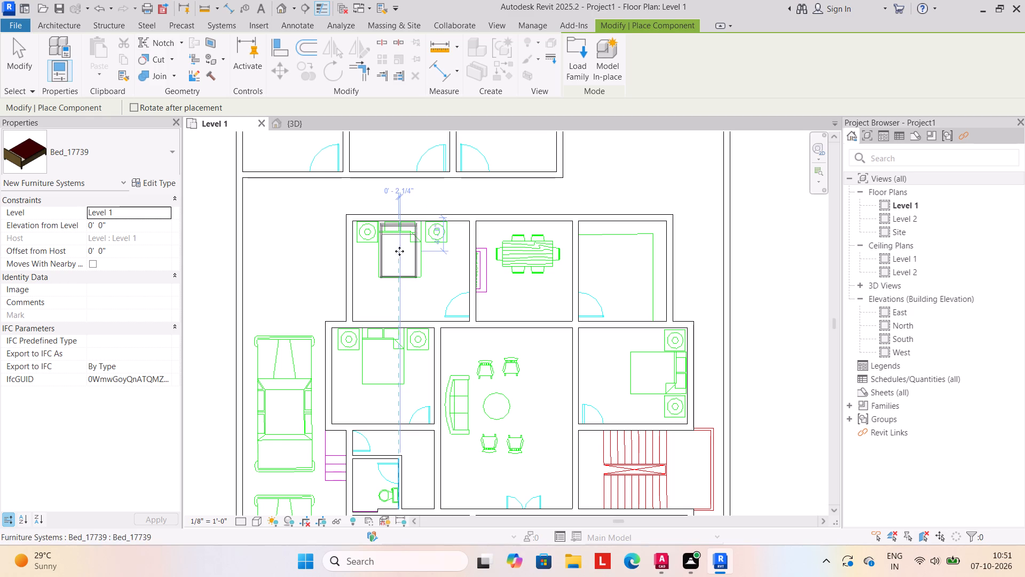
Place a Bed_17739 in each of the two east bedrooms, rotated with the head toward the east wall, over the plan's bed outlines.
key("space")
key("space")
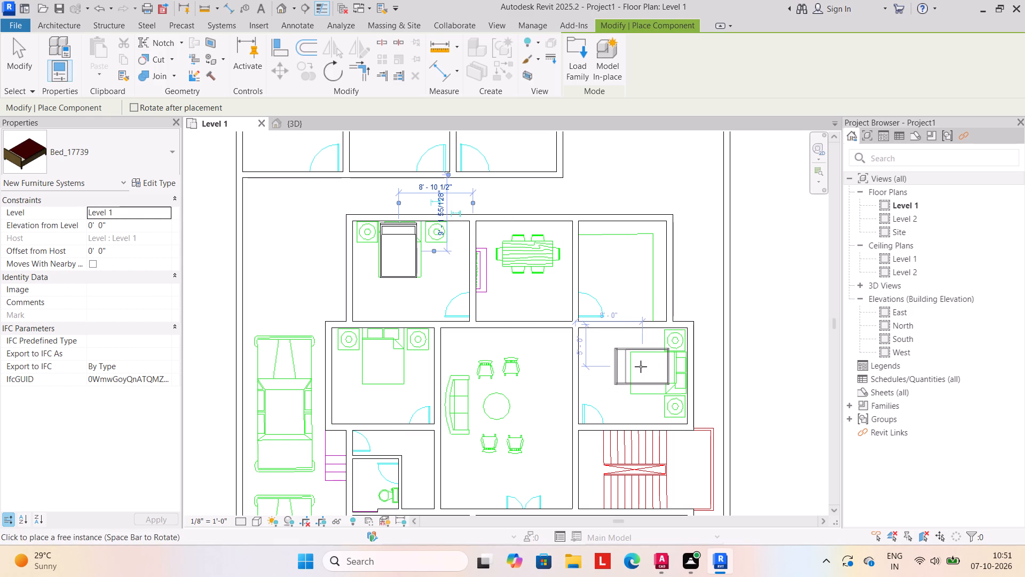
key("space")
key("space")
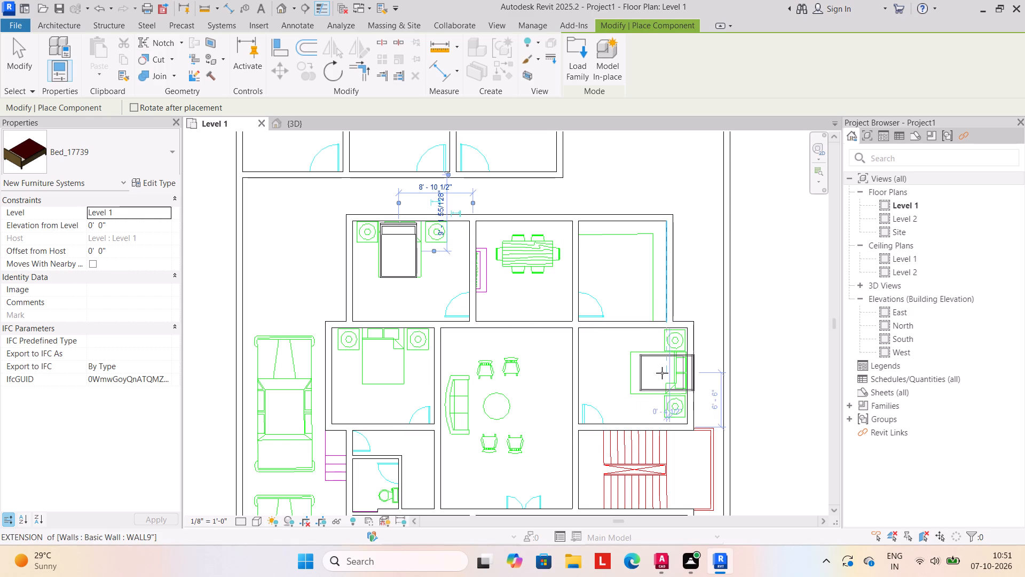
left_click(656, 371)
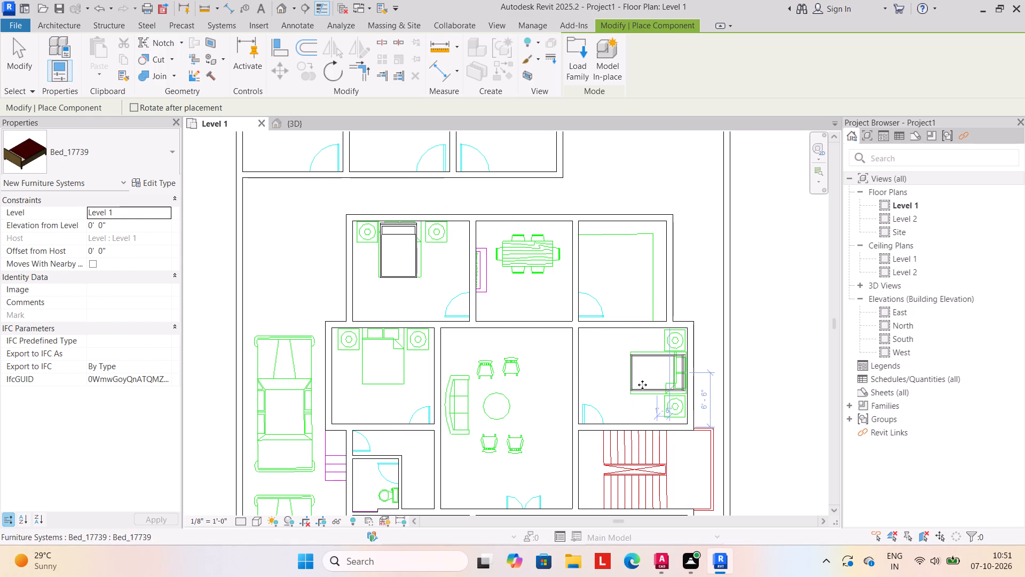
scroll(621, 393, "down", 2)
middle_click_drag(611, 393, 584, 268)
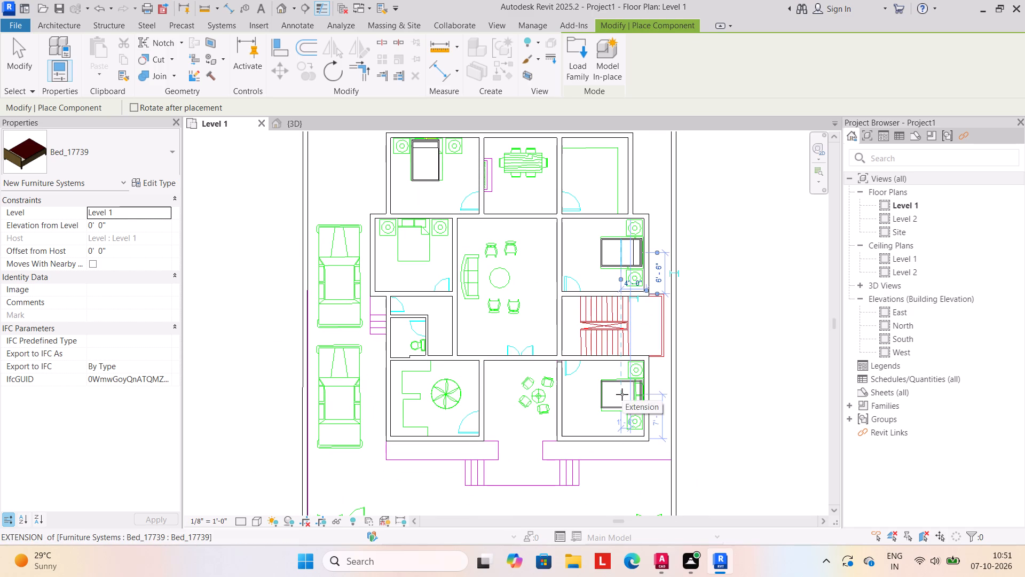
left_click(622, 394)
Place a Bed_17739 with its head to the north on the bed outline in the west bedroom above the toilet, and finish placing beds.
key("space")
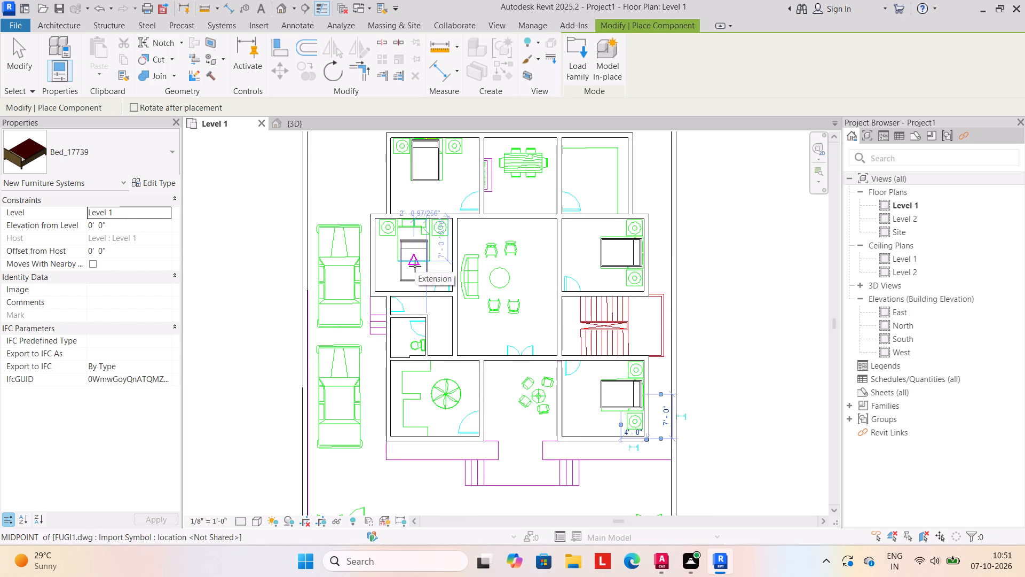
left_click(413, 241)
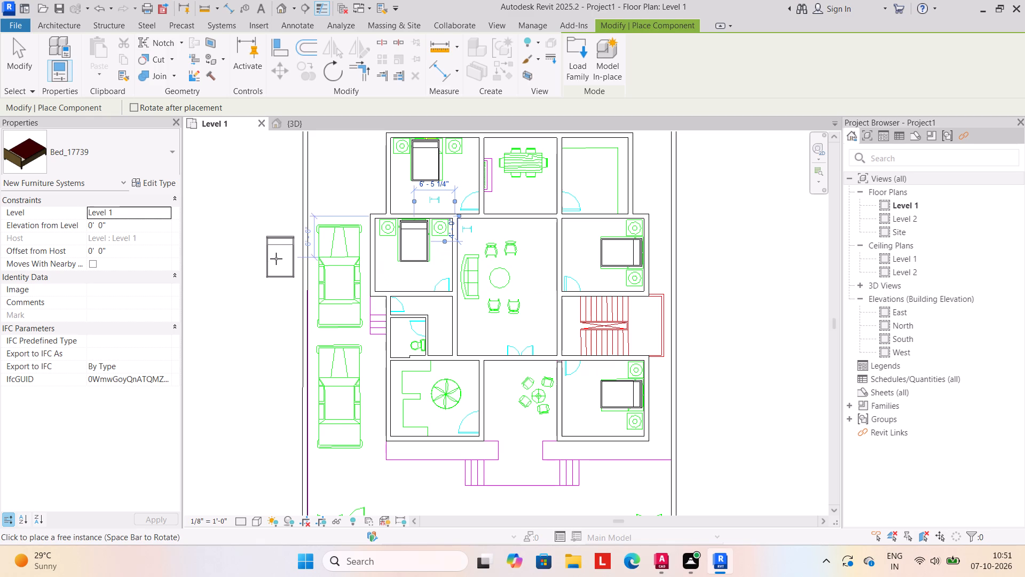
key("Escape")
key("Escape")
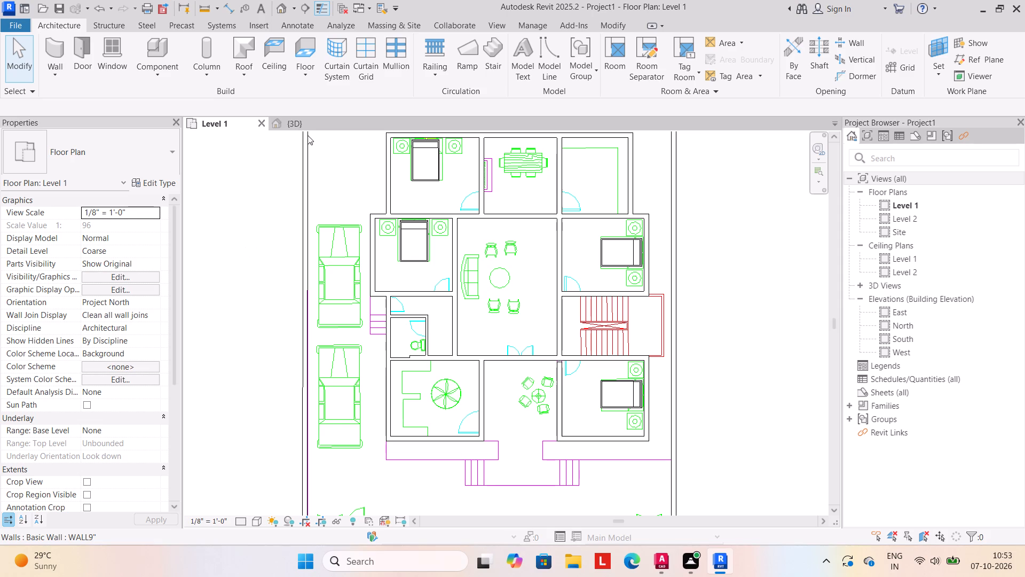
Load the Dining_Table_amp_Chair_11036 family from the dining table folder.
left_click(154, 77)
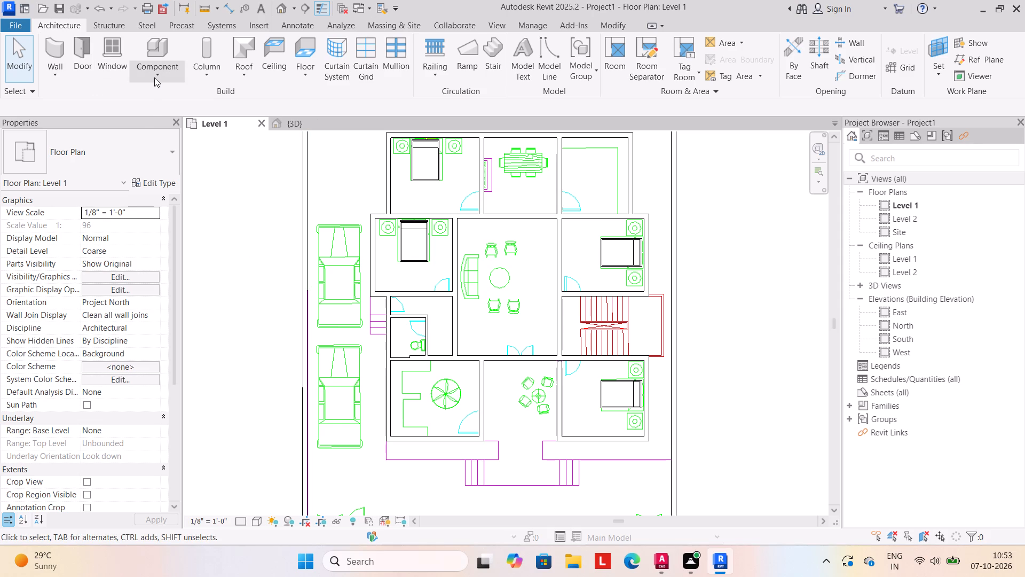
left_click(159, 95)
left_click(577, 50)
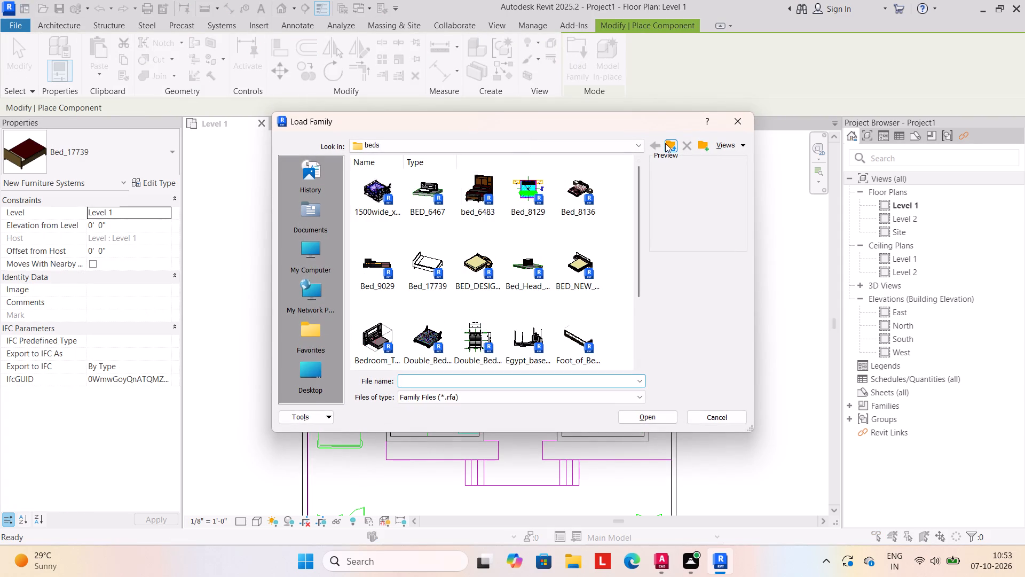
left_click(665, 143)
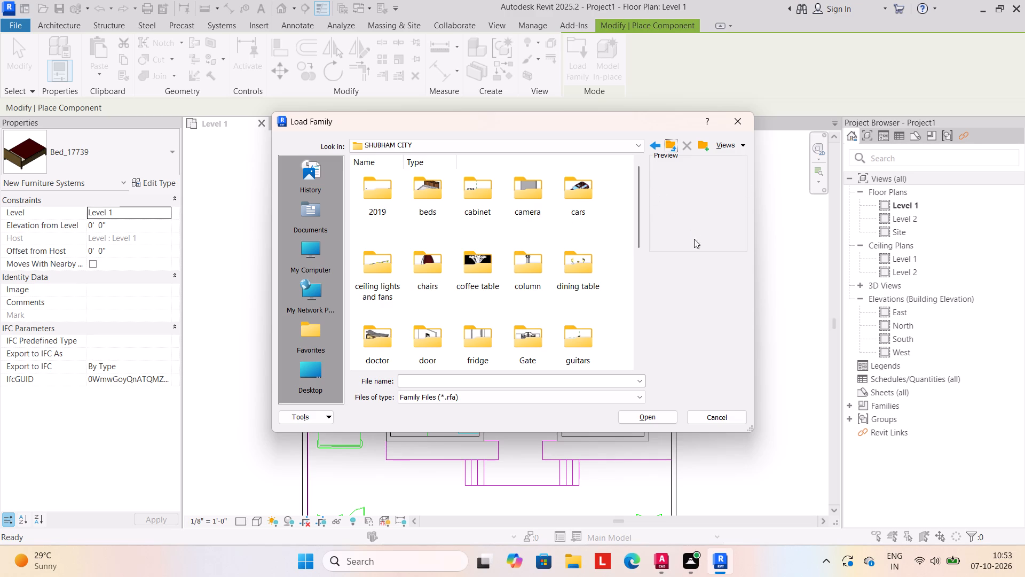
scroll(451, 303, "down", 5)
scroll(451, 303, "up", 5)
scroll(452, 302, "down", 1)
scroll(452, 302, "up", 5)
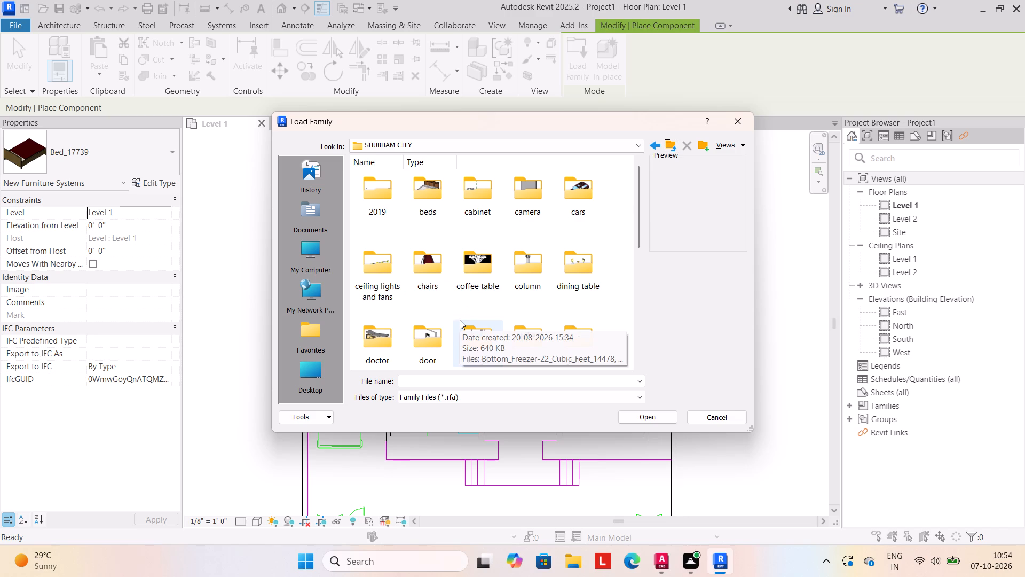
scroll(564, 275, "down", 6)
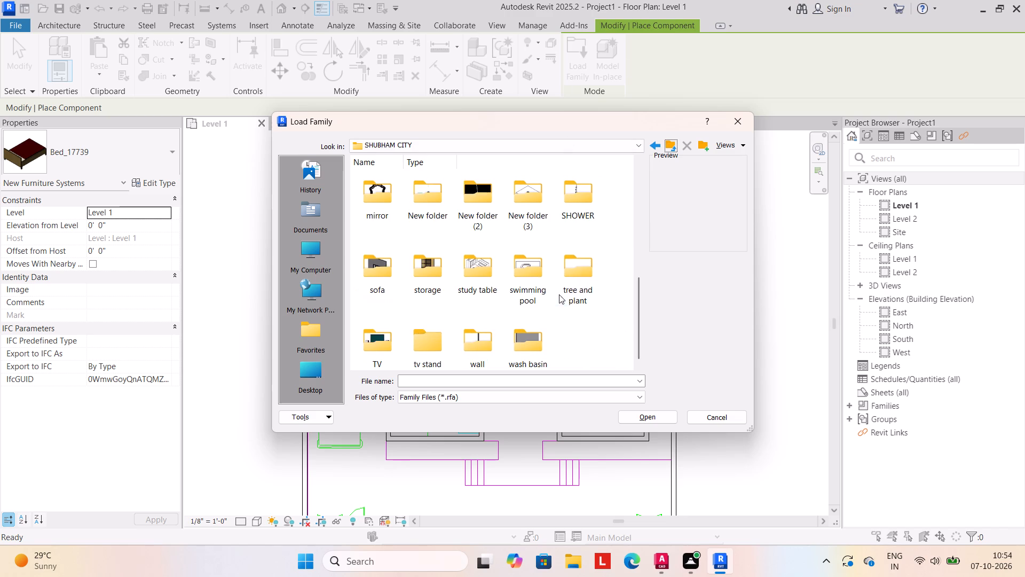
scroll(536, 278, "up", 12)
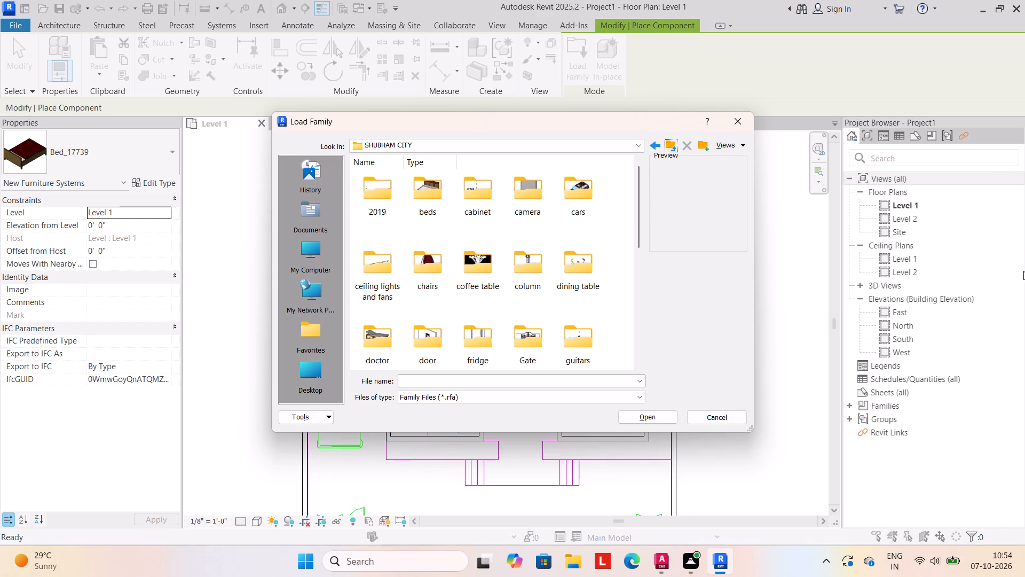
double_click(572, 262)
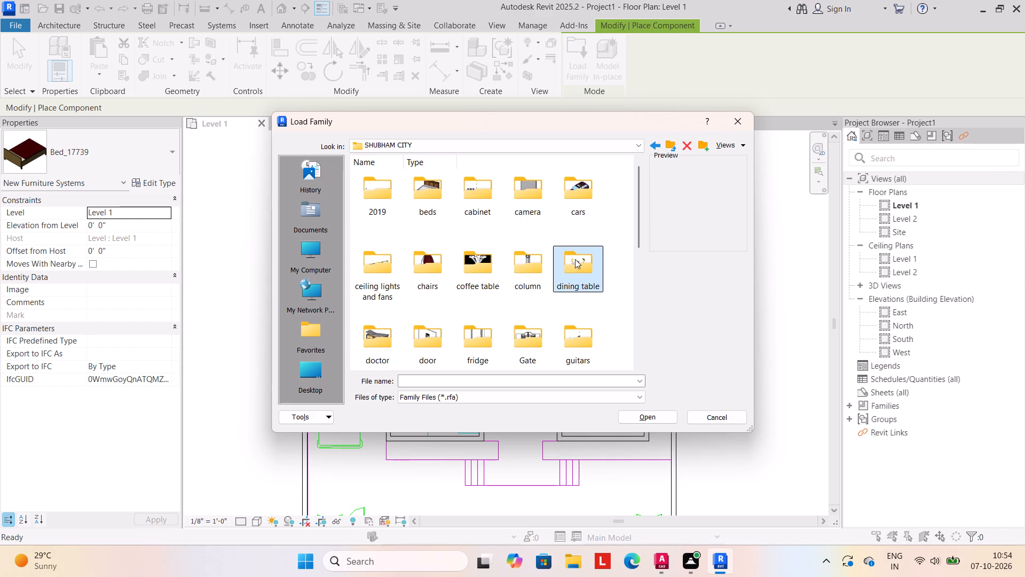
double_click(575, 268)
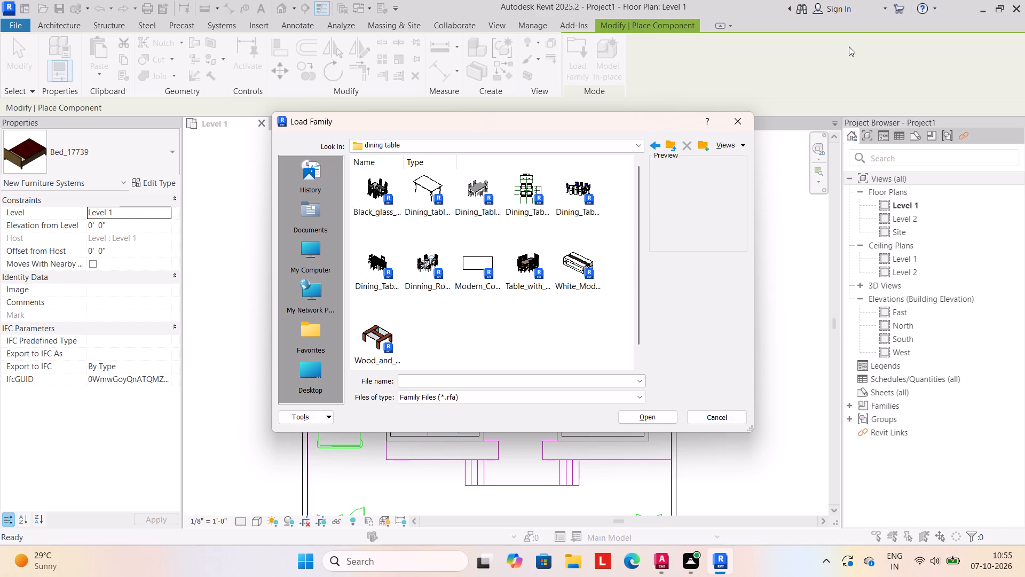
left_click(480, 191)
left_click(626, 418)
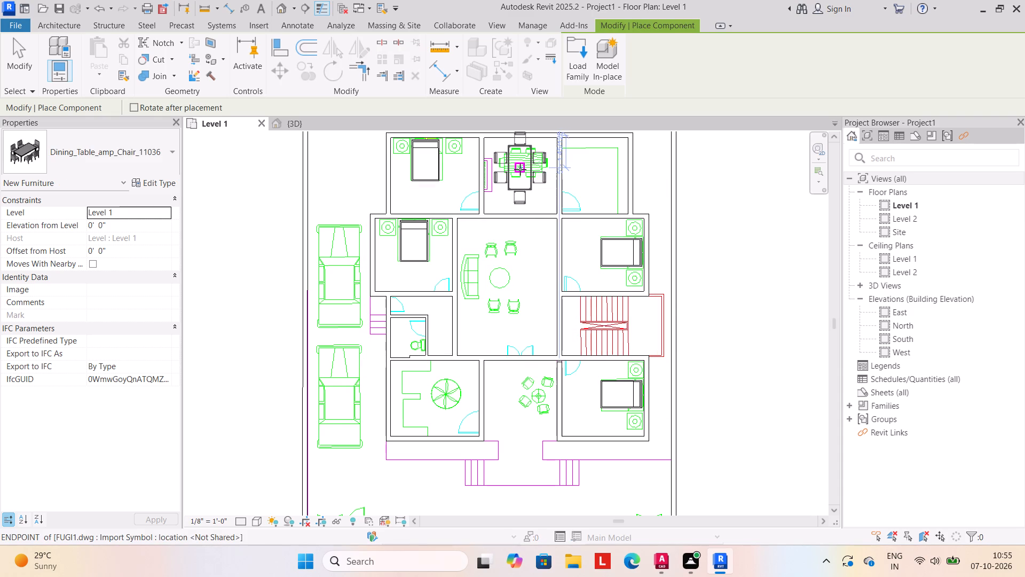
Place the Dining_Table_amp_Chair_11036 set in the north dining room, rotated to run east-west, and shift it toward the north wall.
key("space")
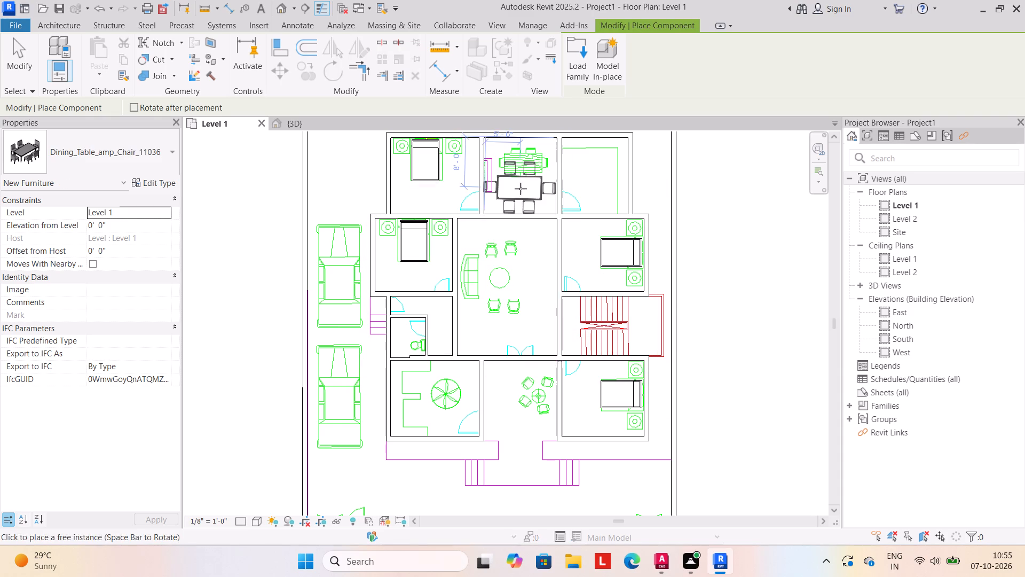
double_click(521, 189)
left_click_drag(526, 184, 550, 137)
Load the Dinning_Room_Table_and_Chairs_13500 family and place it, rotated to run roughly north-south, in the south middle room over the plan's seating.
left_click_drag(565, 100, 571, 88)
left_click(572, 81)
left_click(580, 67)
right_click_drag(563, 82, 553, 91)
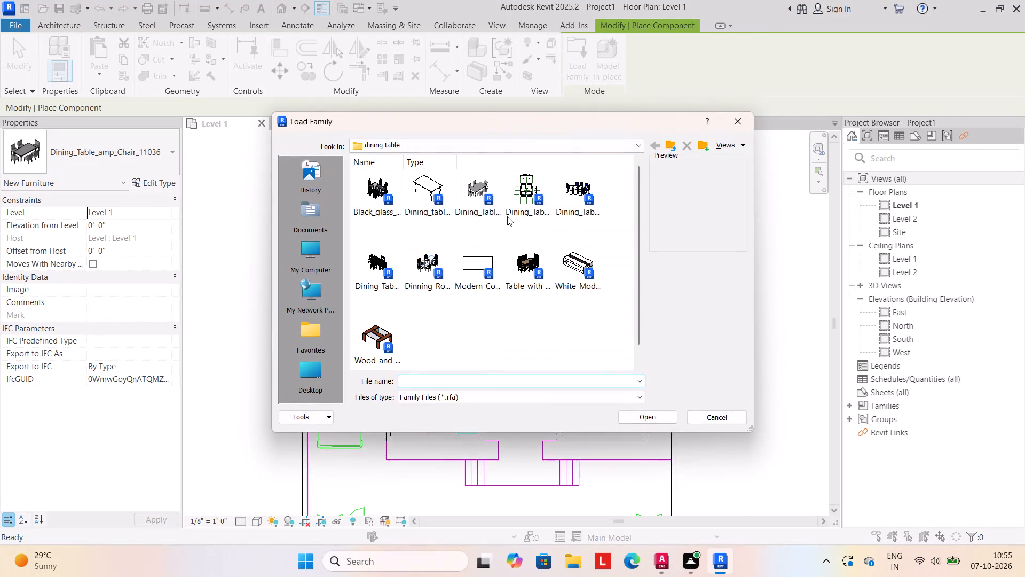
right_click_drag(507, 216, 538, 206)
right_click(539, 205)
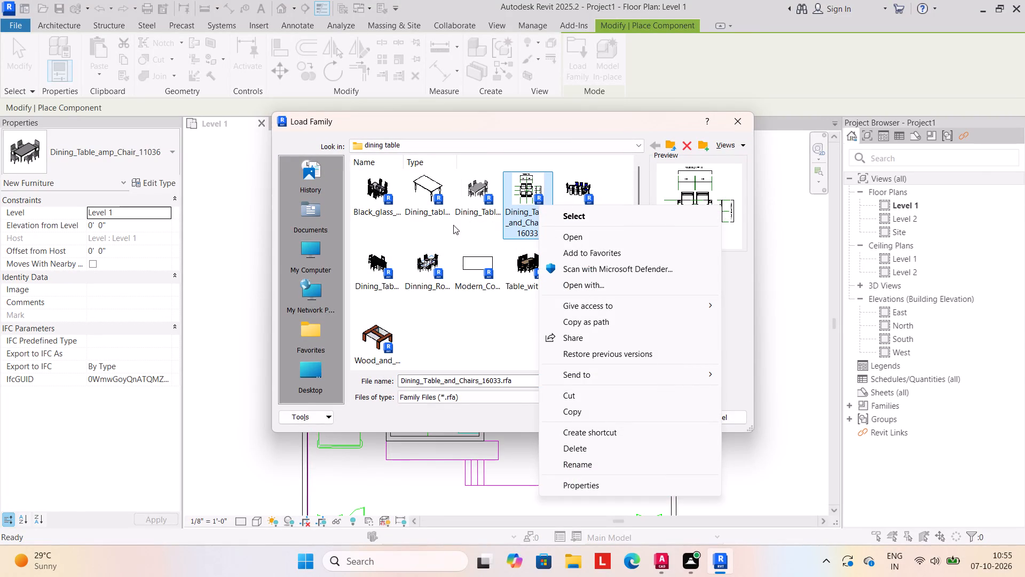
left_click(423, 253)
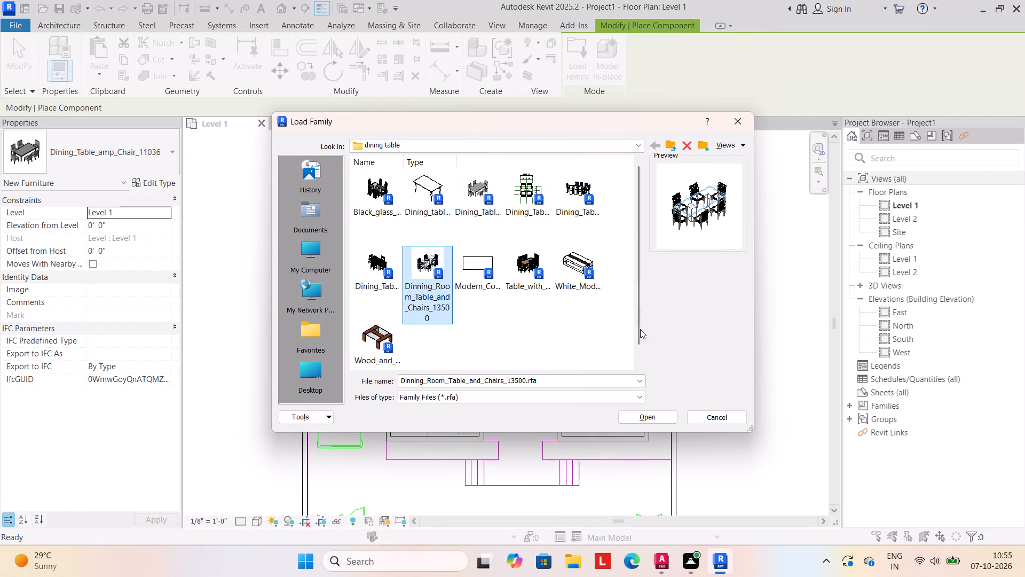
left_click(649, 414)
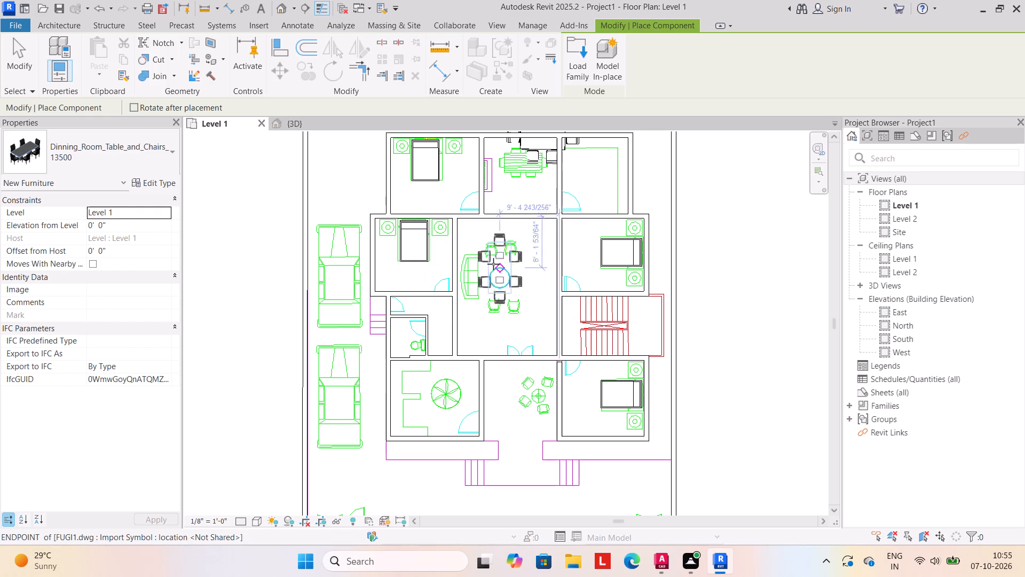
key("space")
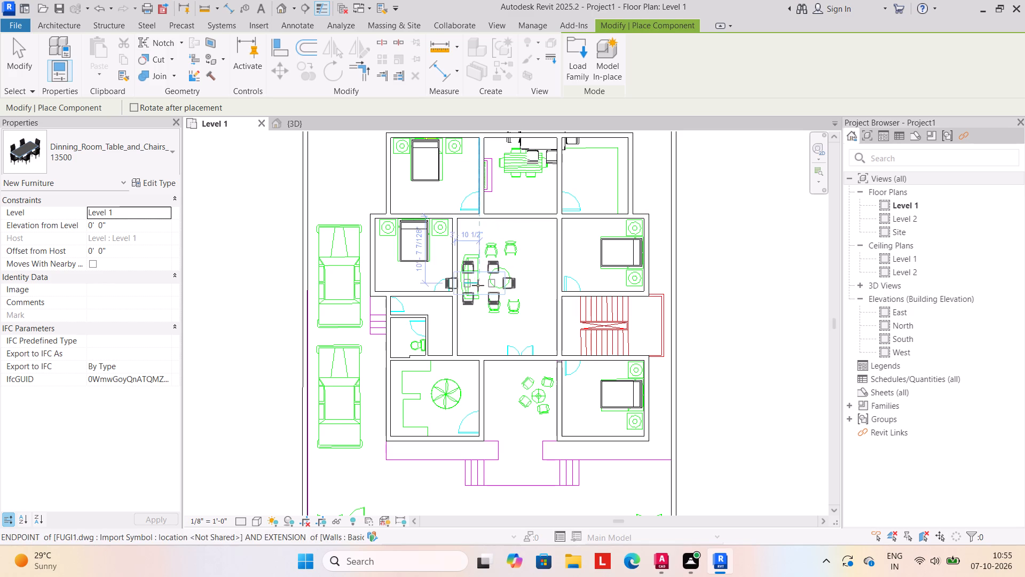
key("space")
key("space")
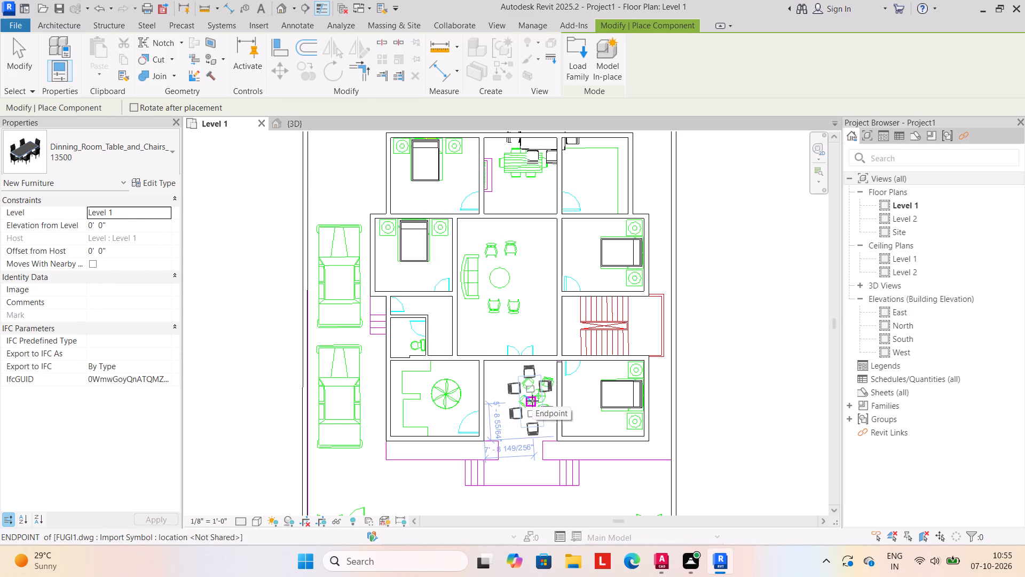
left_click(532, 401)
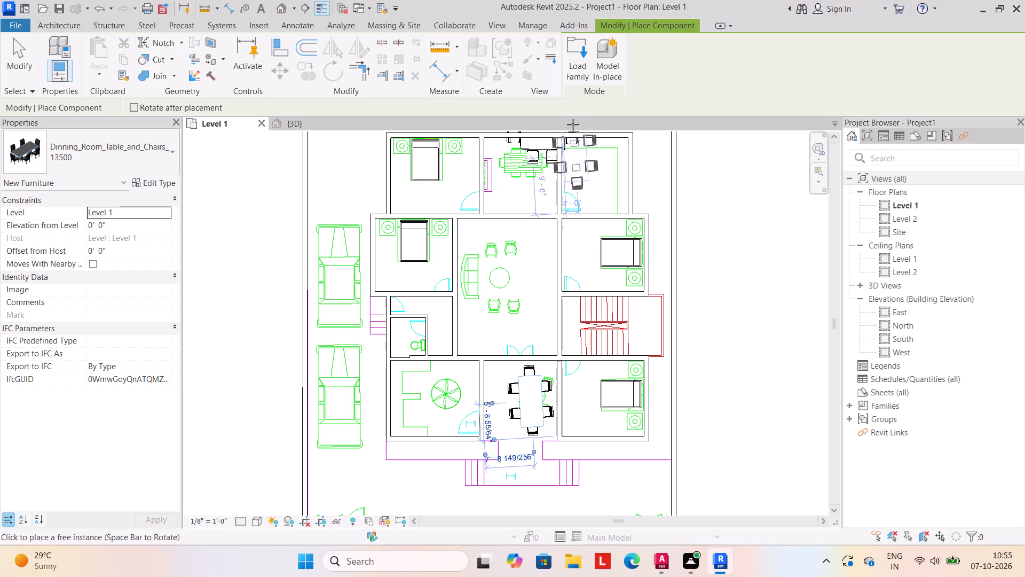
Load the Black_glass_V_Style_Dining_Table_and_Chairs_17295 family from the dining table folder.
left_click(577, 60)
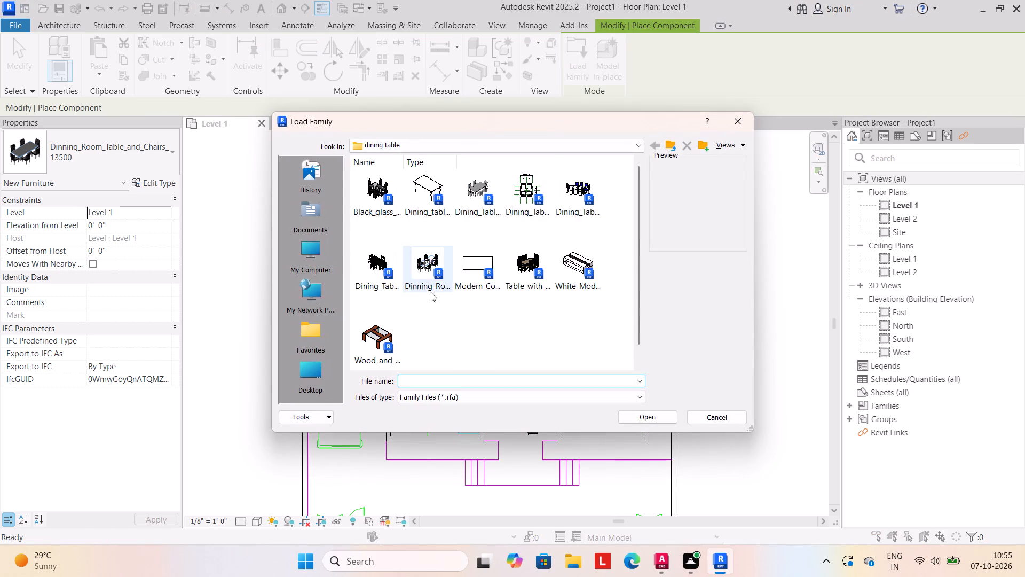
scroll(416, 282, "down", 4)
scroll(416, 283, "up", 4)
left_click(377, 189)
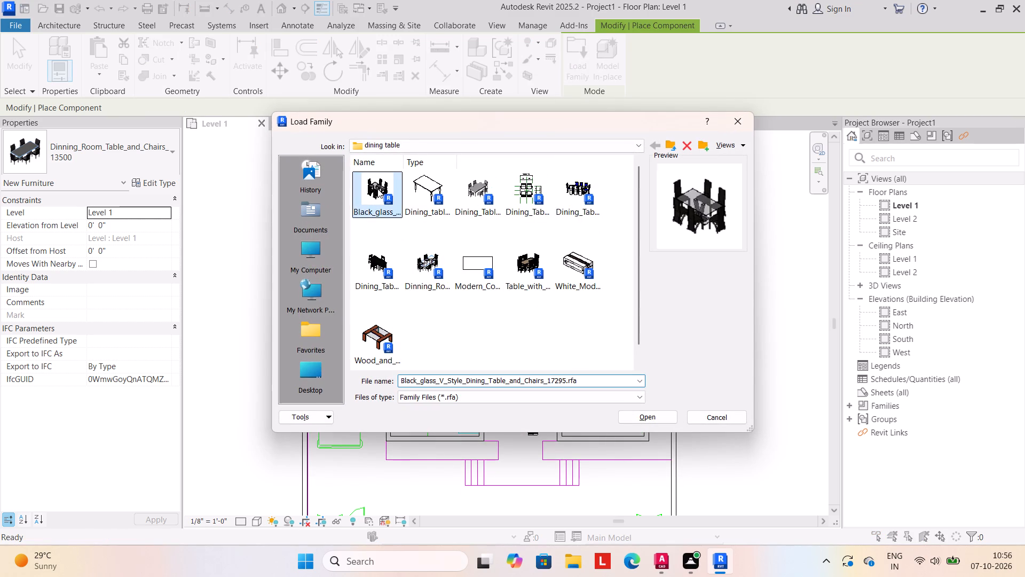
left_click(643, 422)
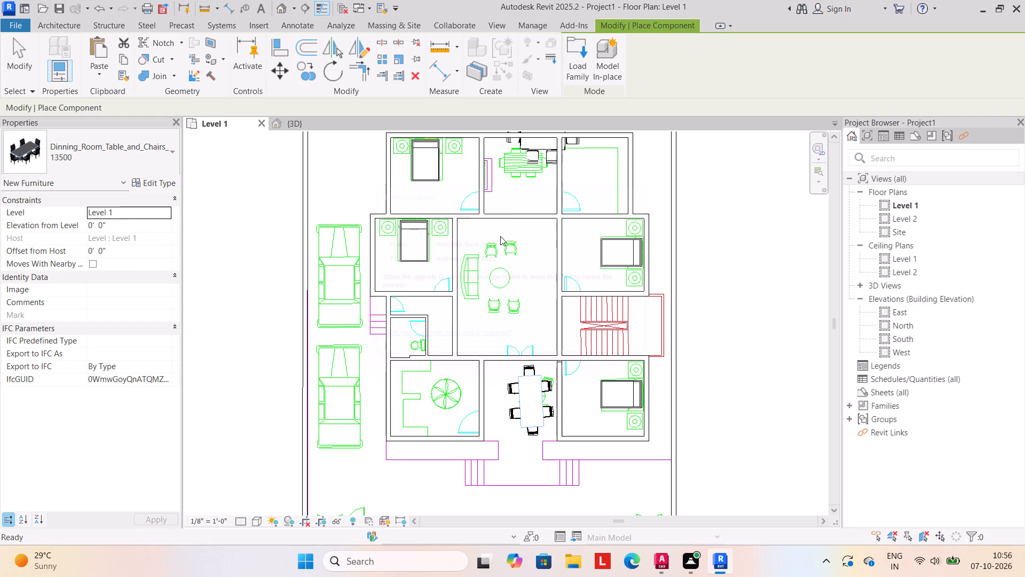
Place the Black_glass_V_Style_Dining_Table_and_Chairs_17295 set, running east-west, over the plan's dining outline in the north dining room, and finish placing.
scroll(516, 249, "down", 2)
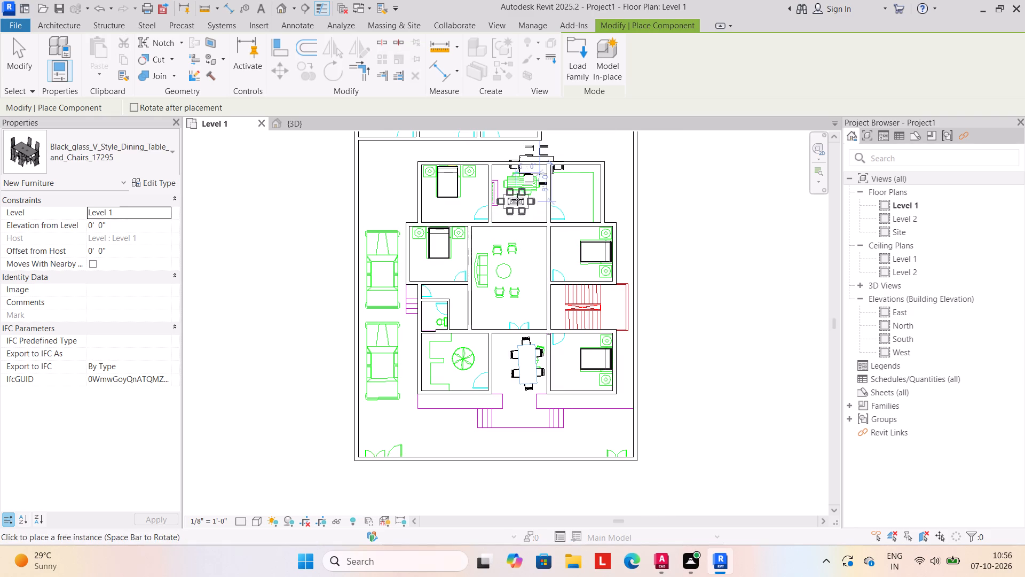
middle_click_drag(522, 200, 509, 305)
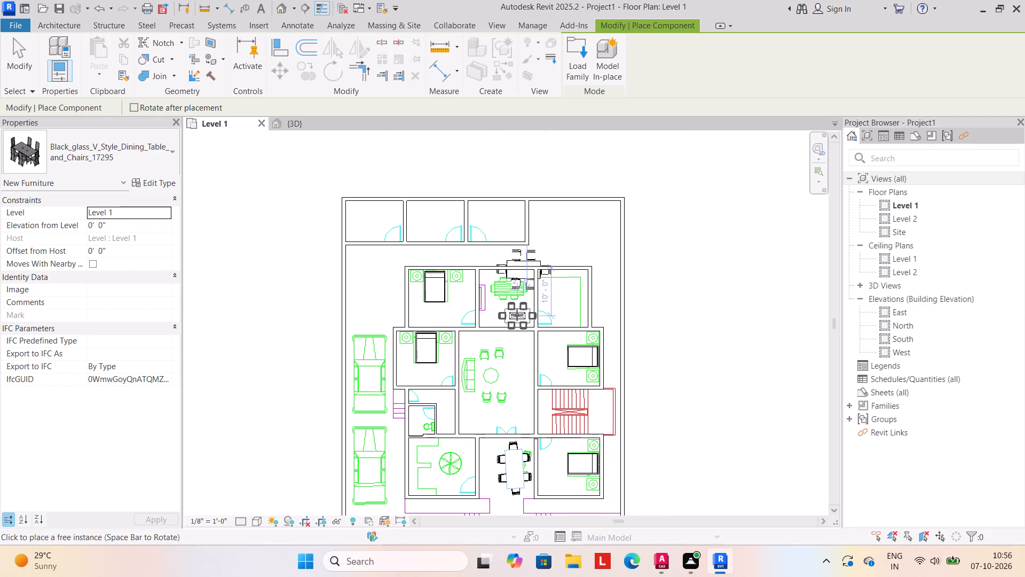
scroll(515, 308, "up", 3)
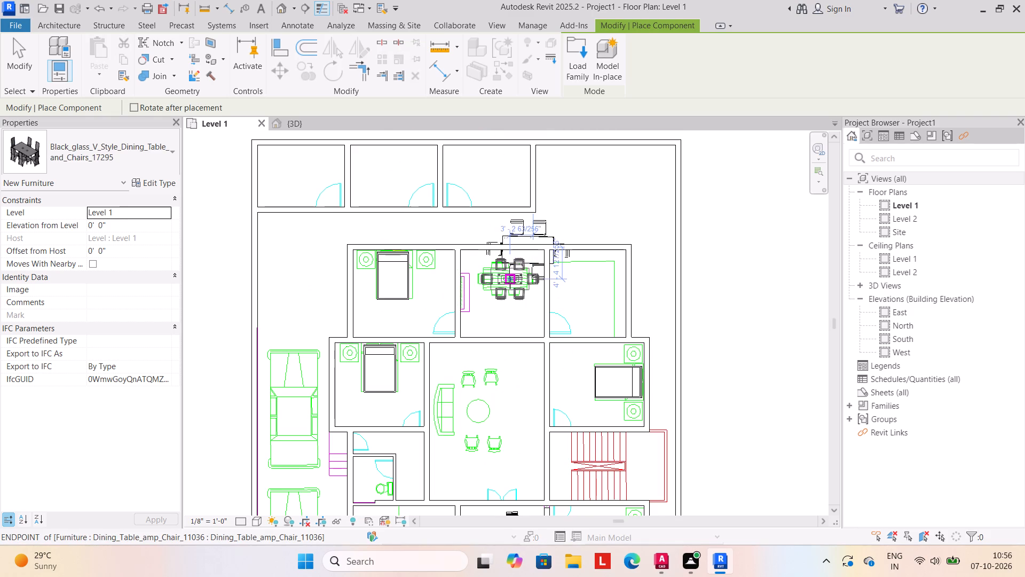
left_click(510, 283)
key("Escape")
key("Escape")
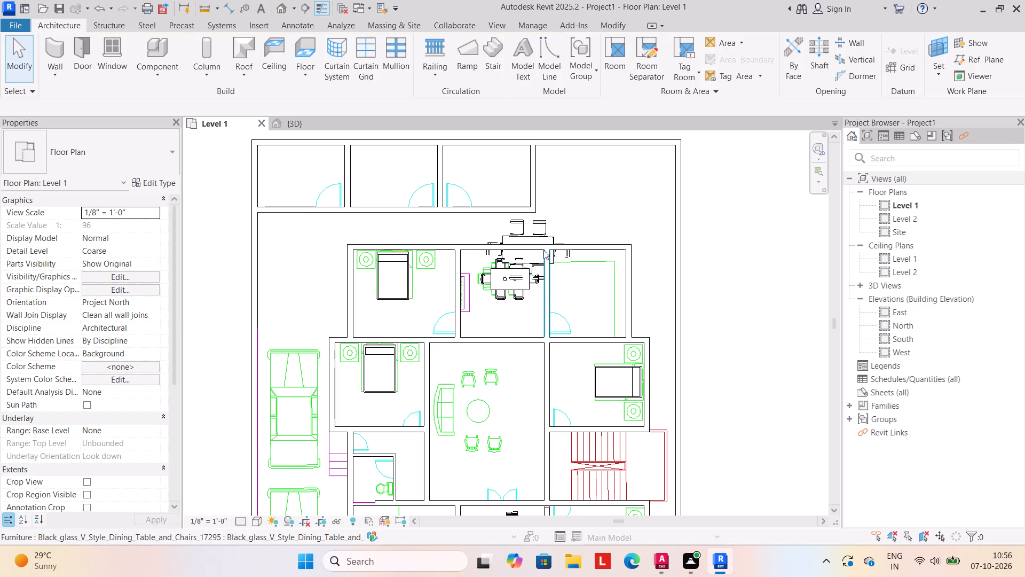
Delete the Dining_Table_amp_Chair_11036 set straddling the north wall of the north dining room.
left_click(543, 232)
key("Delete")
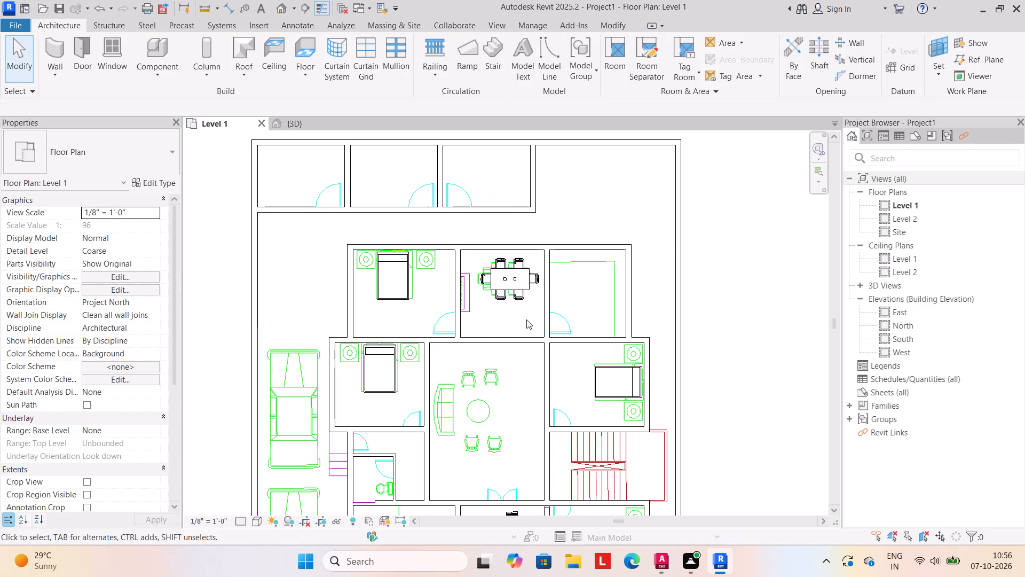
Start placing a component and load the ANTIGUA_by_Vaghi_11534 family from the sofa folder.
scroll(526, 322, "down", 2)
middle_click_drag(526, 323, 540, 254)
scroll(540, 263, "up", 1)
scroll(533, 268, "down", 3)
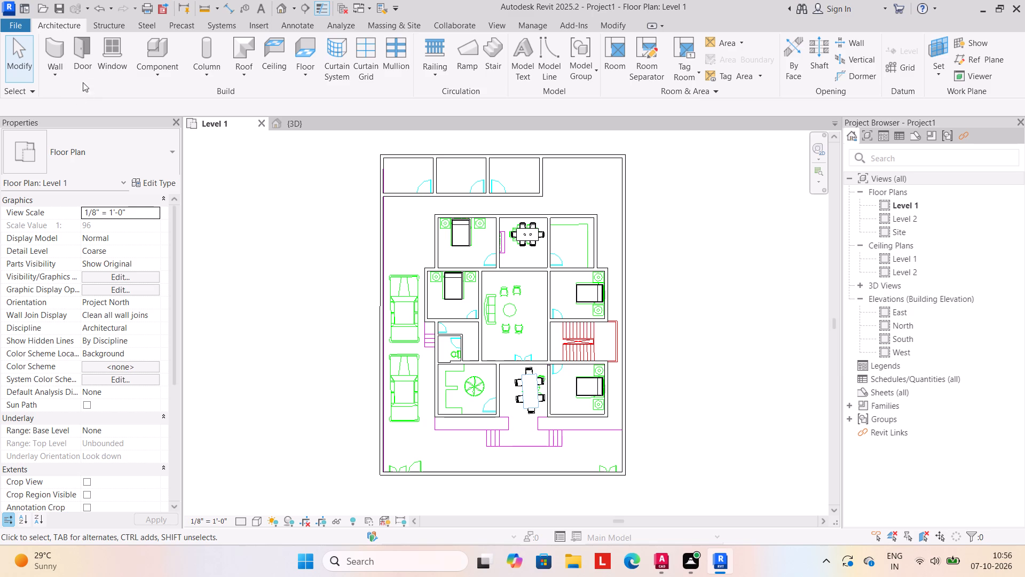
left_click(149, 73)
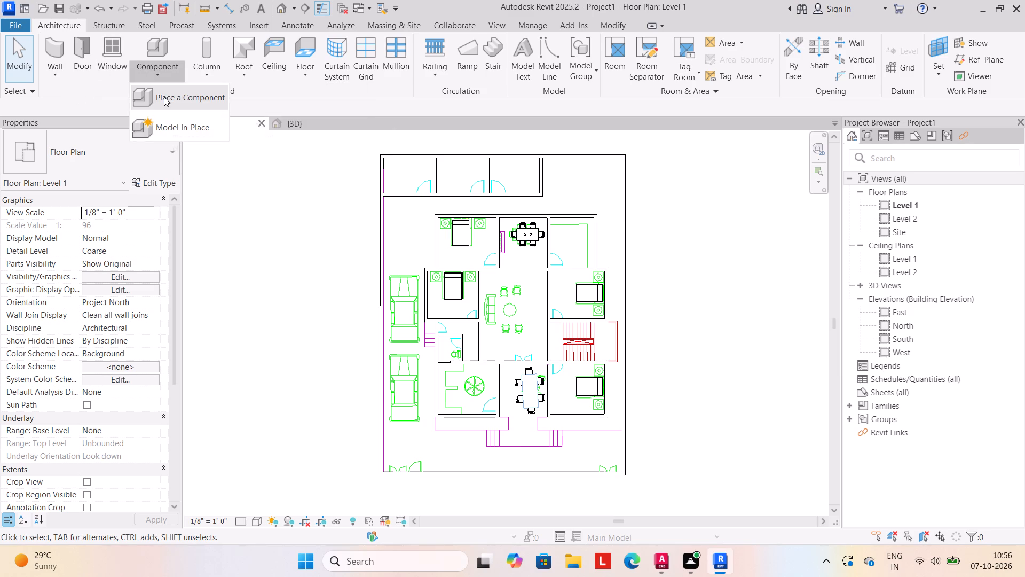
left_click(164, 97)
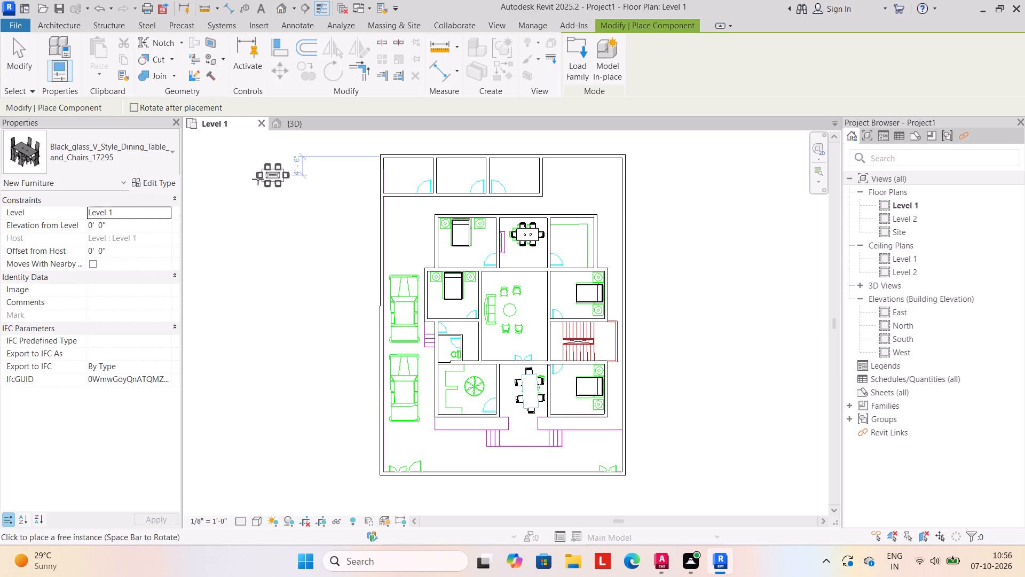
left_click(577, 53)
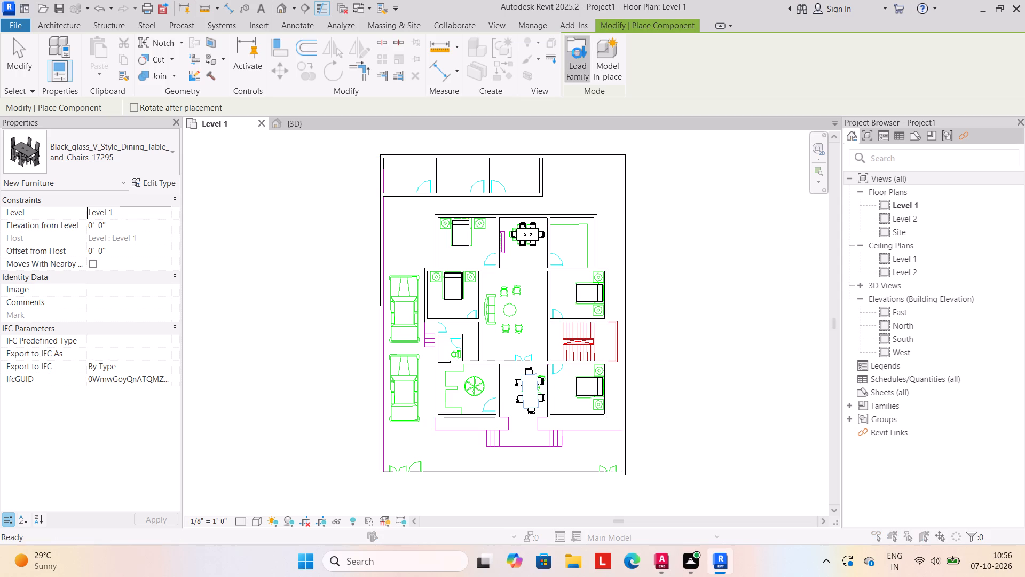
scroll(428, 294, "down", 3)
scroll(429, 295, "up", 2)
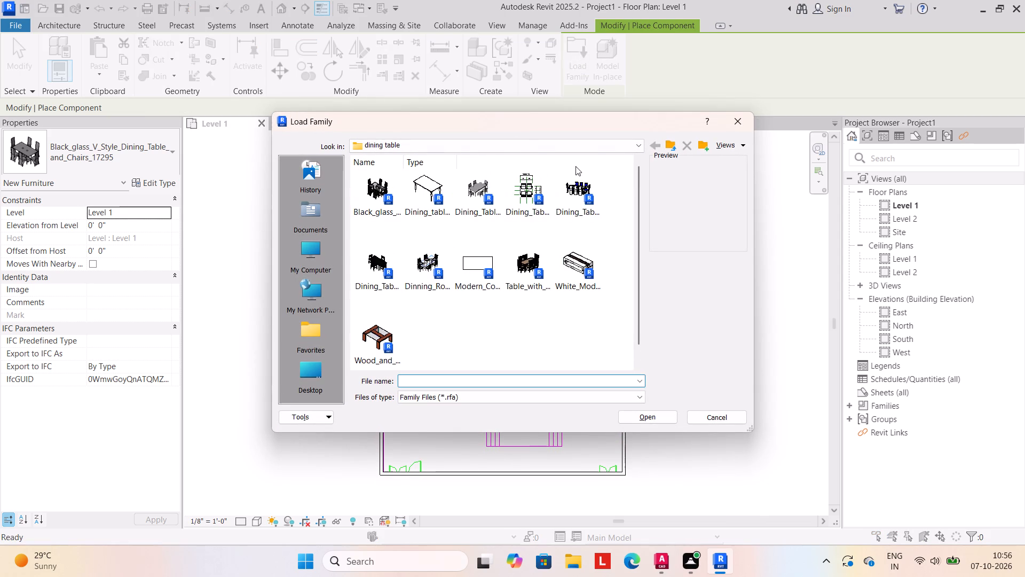
left_click(674, 141)
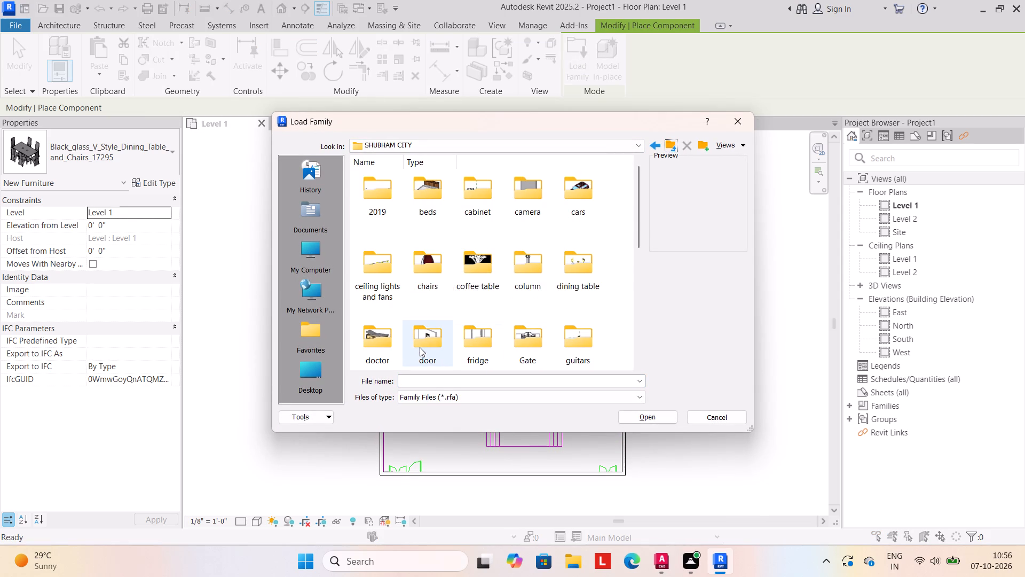
scroll(440, 328, "down", 4)
double_click(376, 268)
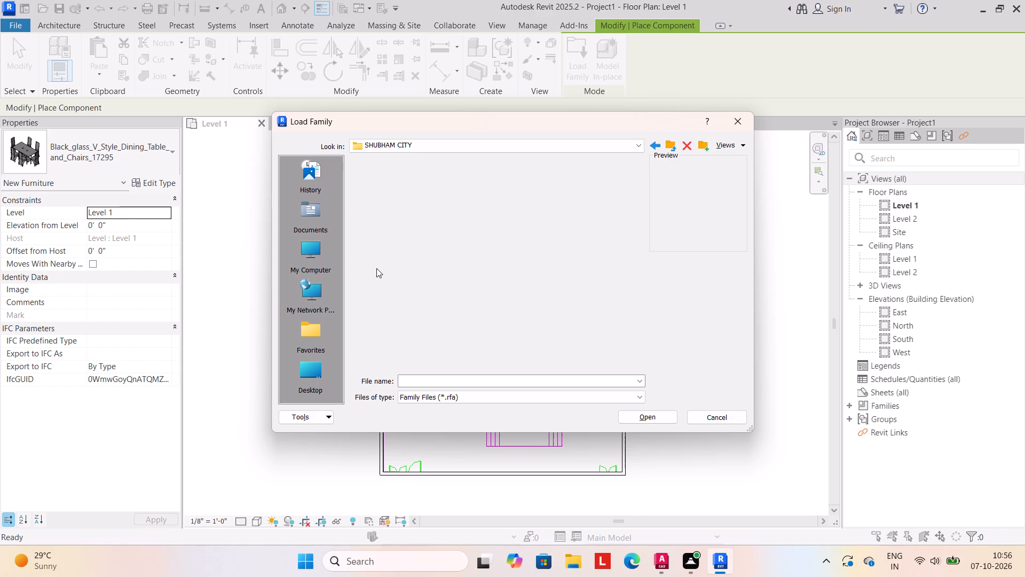
left_click(422, 259)
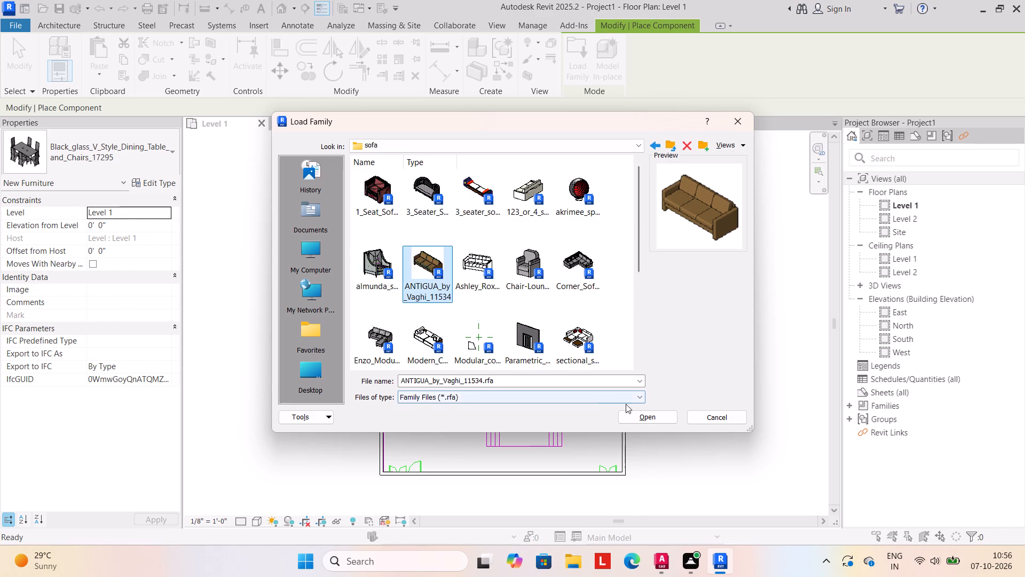
left_click(640, 415)
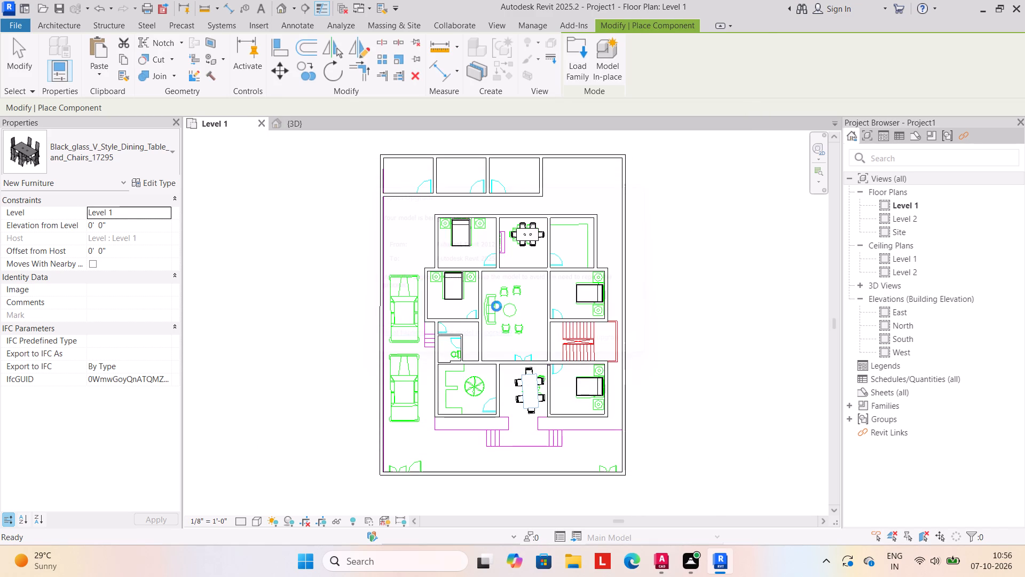
Place the Vaghi A3S-Triple Seat sofa, rotated to run north-south, on the plan's sofa outline in the central living room.
key("space")
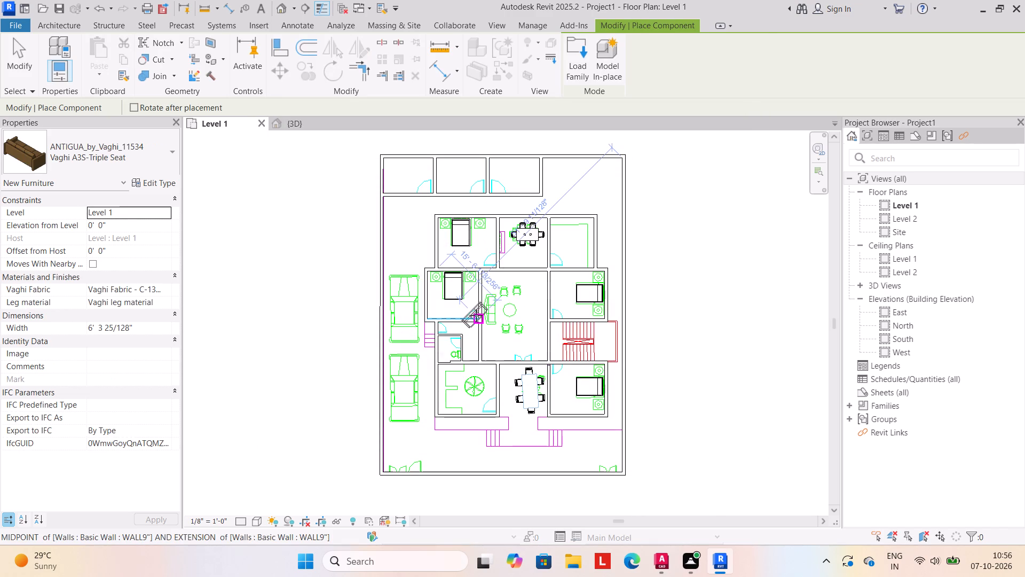
key("space")
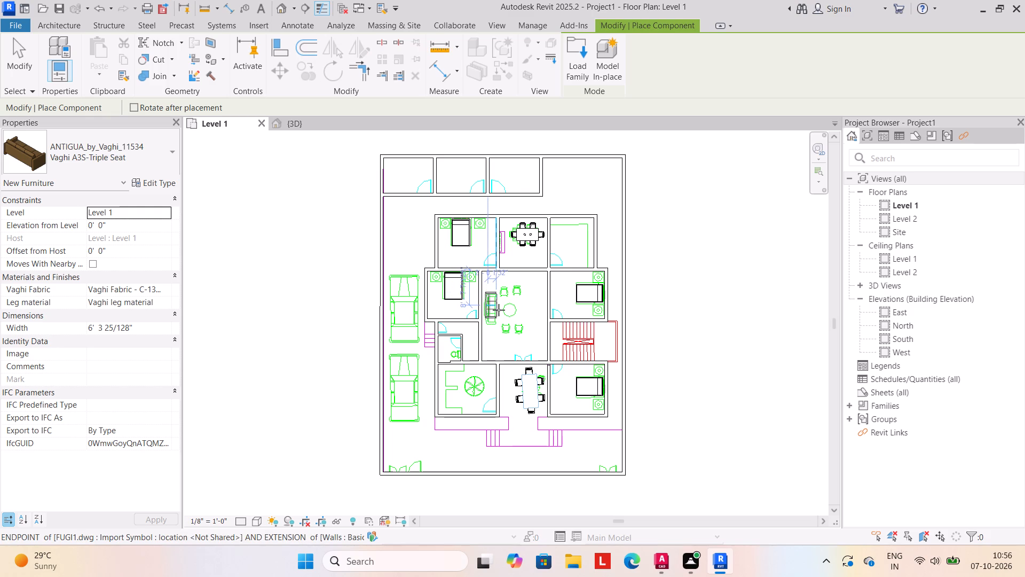
scroll(499, 311, "up", 1)
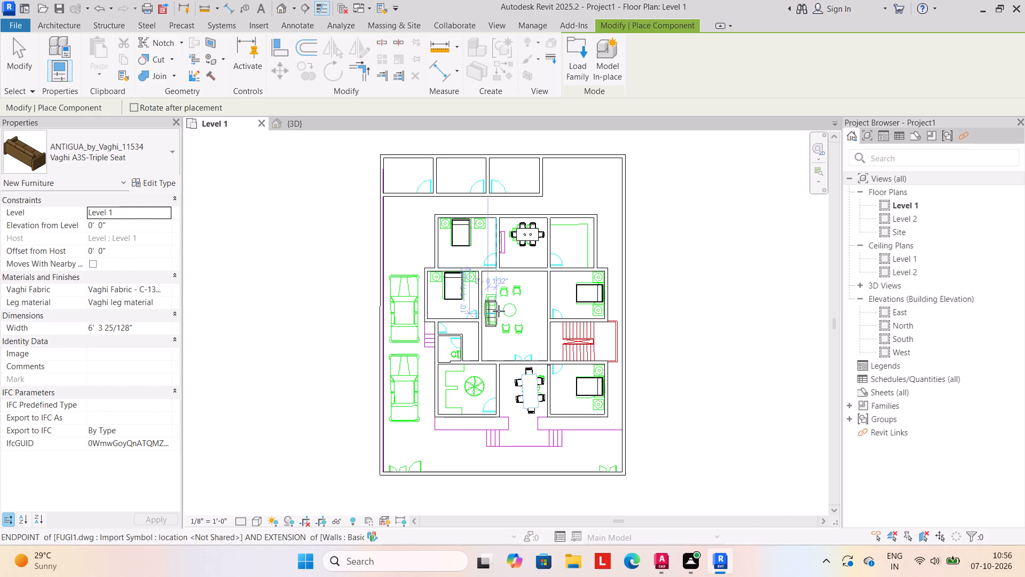
scroll(499, 311, "up", 5)
left_click(499, 308)
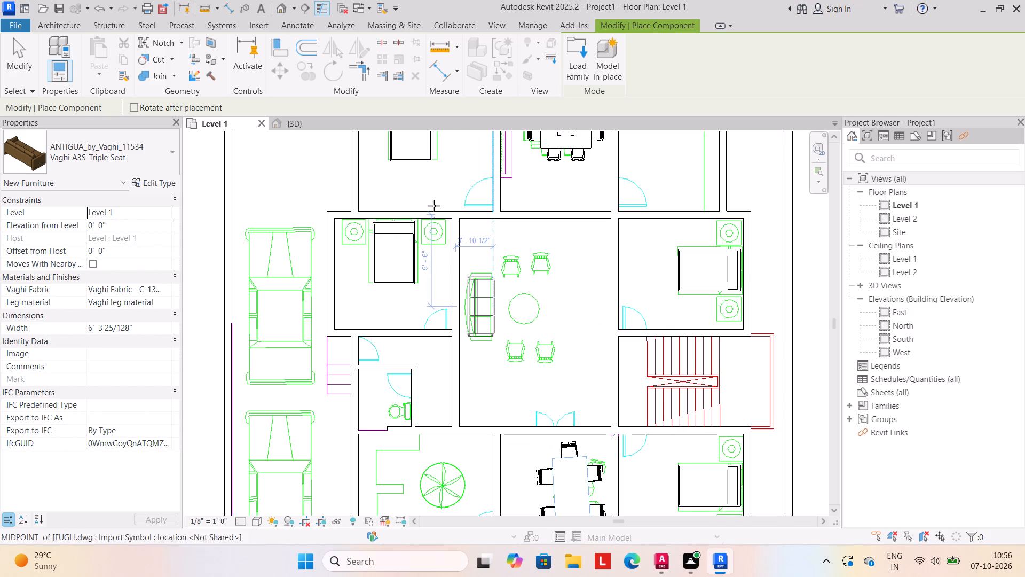
Load the Chair-Lounge_11461 family from the sofa folder.
left_click(580, 54)
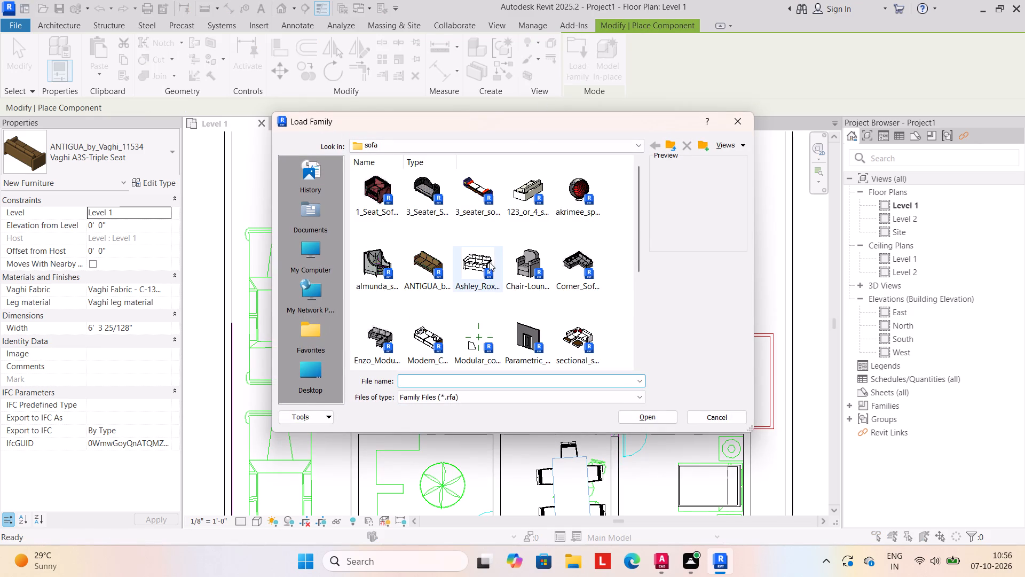
left_click(370, 262)
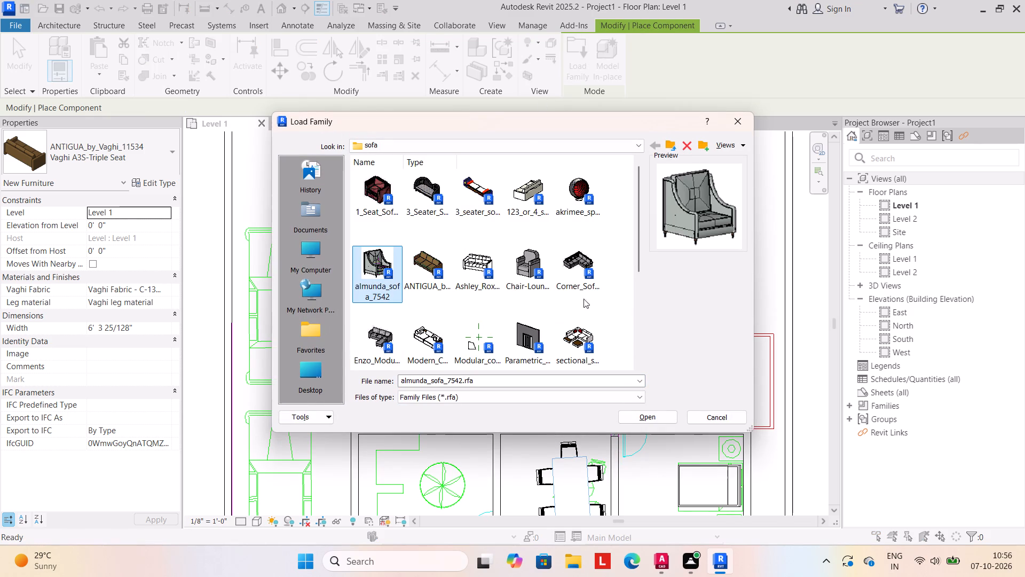
left_click(535, 270)
left_click(651, 416)
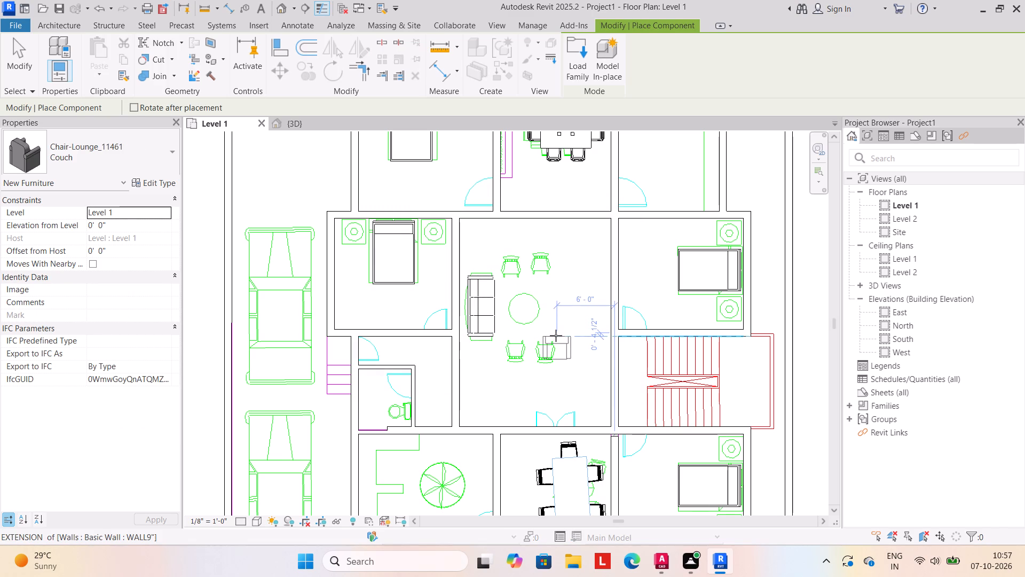
Place a Chair-Lounge_11461 Couch on the northwest chair outline in the living room and try to place another on the northeast outline.
left_click(512, 256)
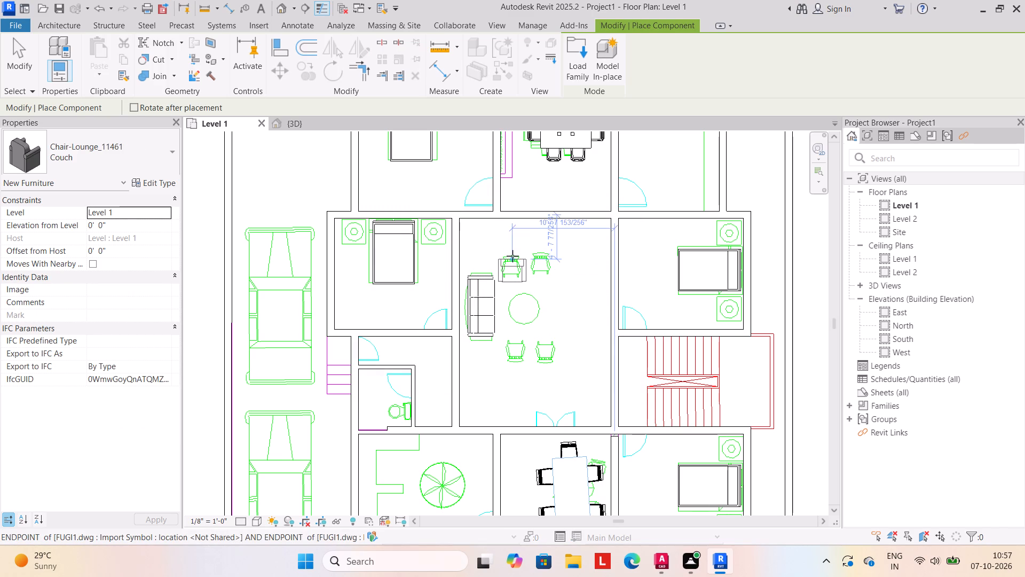
left_click(547, 260)
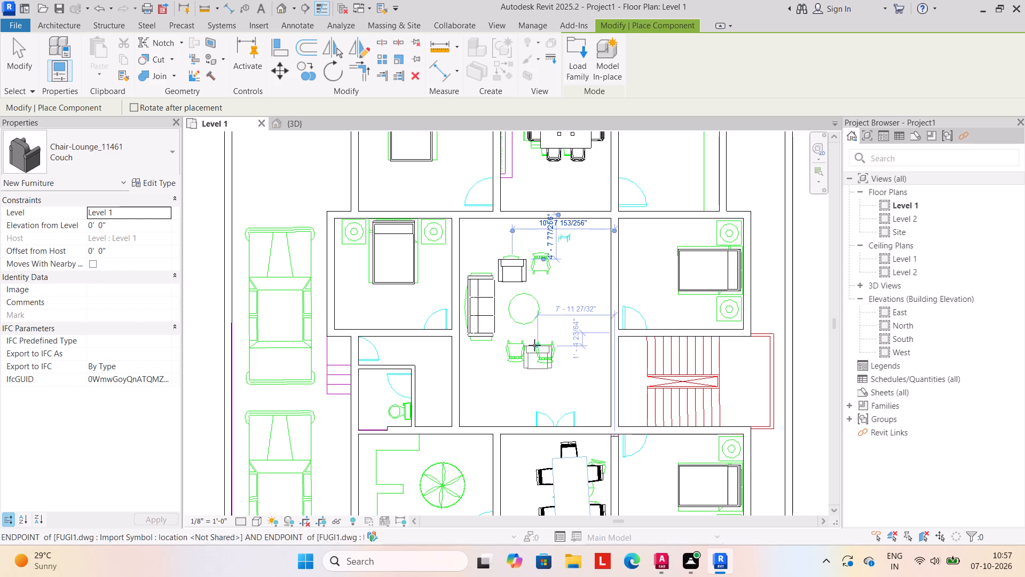
left_click(544, 259)
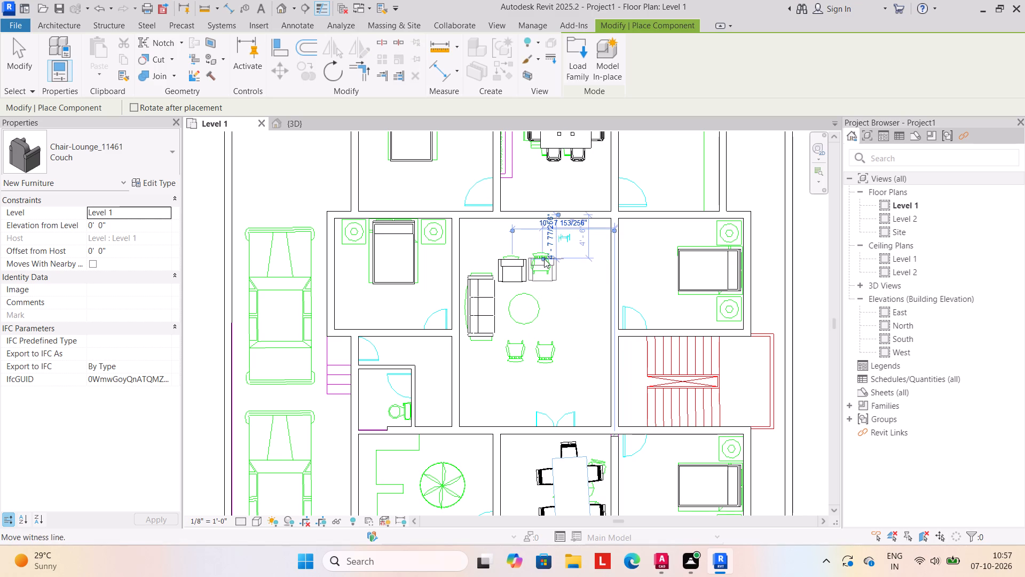
Place two Chair-Lounge_11461 Couch chairs on the southwest and southeast chair outlines of the living room, rotated to face north toward the round table outline.
key("space")
key("space")
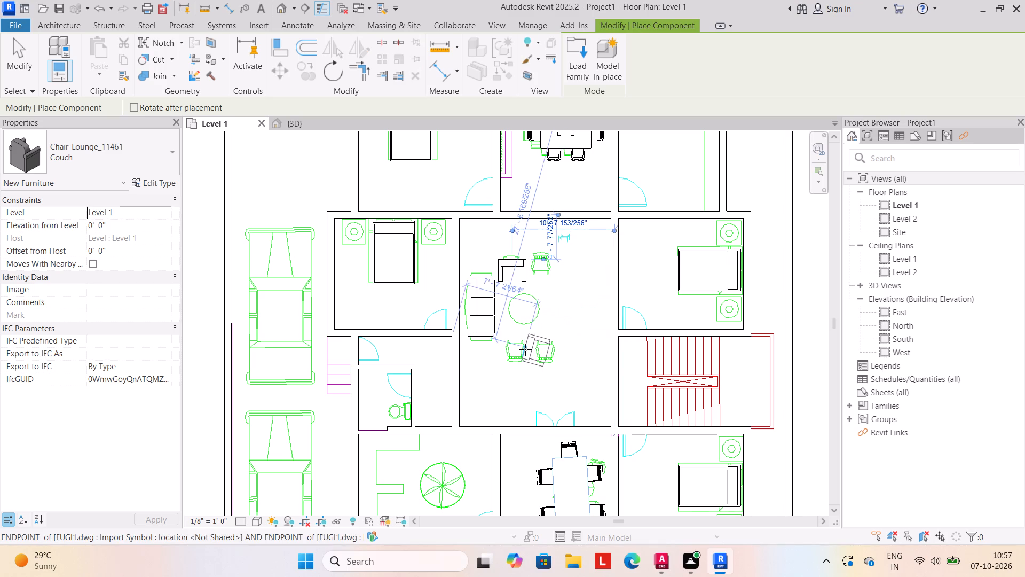
key("space")
key("space")
key("space")
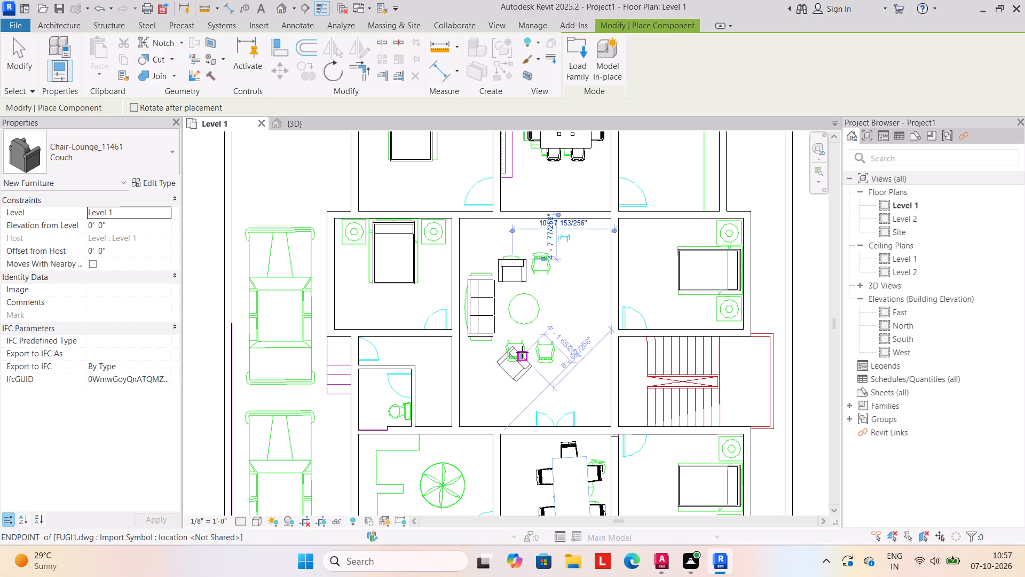
key("space")
key("space")
key("space")
key("space")
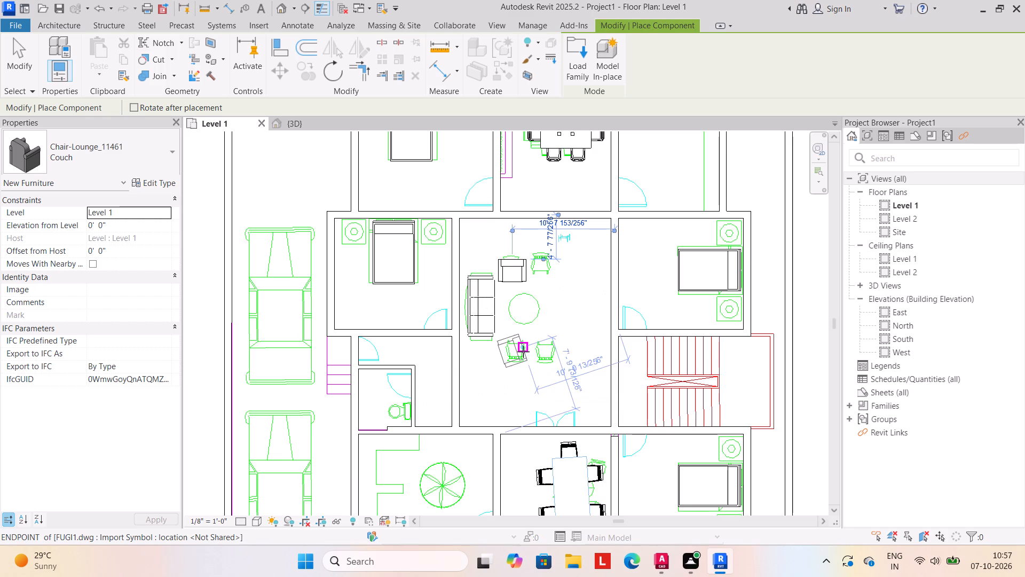
key("space")
key("space")
key("space")
key("space")
key("space")
key("space")
key("space")
key("space")
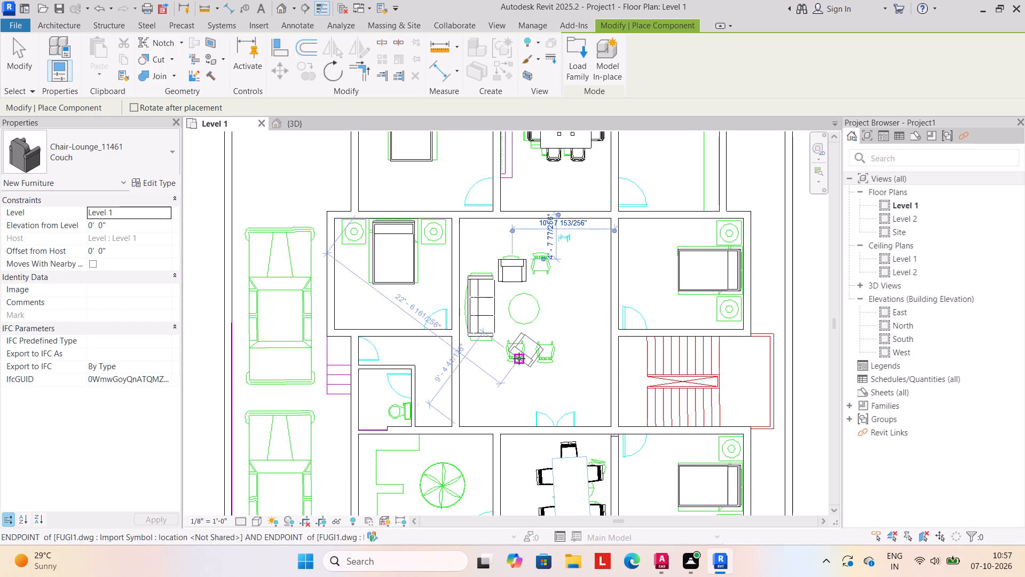
key("space")
key("space")
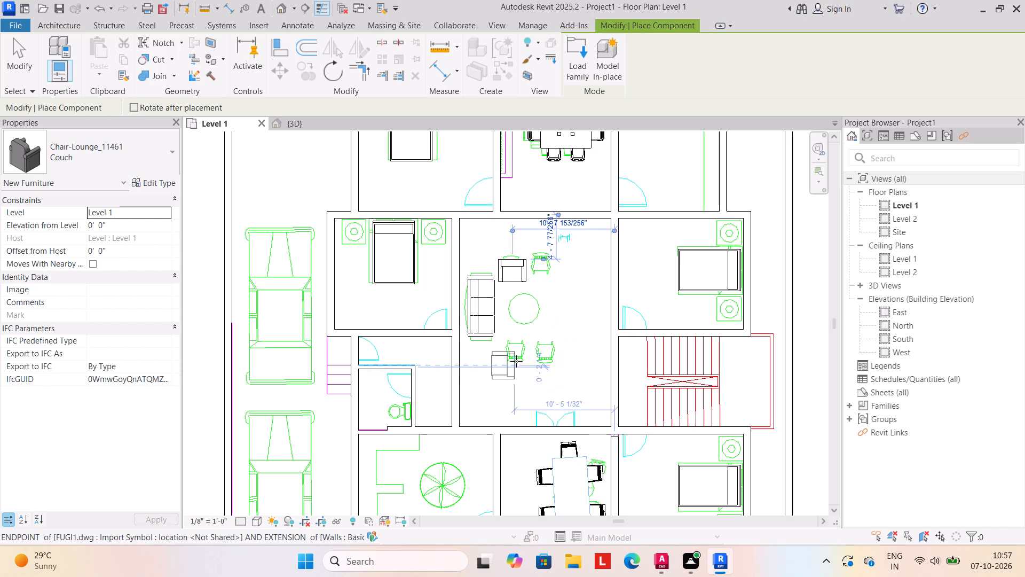
key("space")
key("space")
key("space")
key("space")
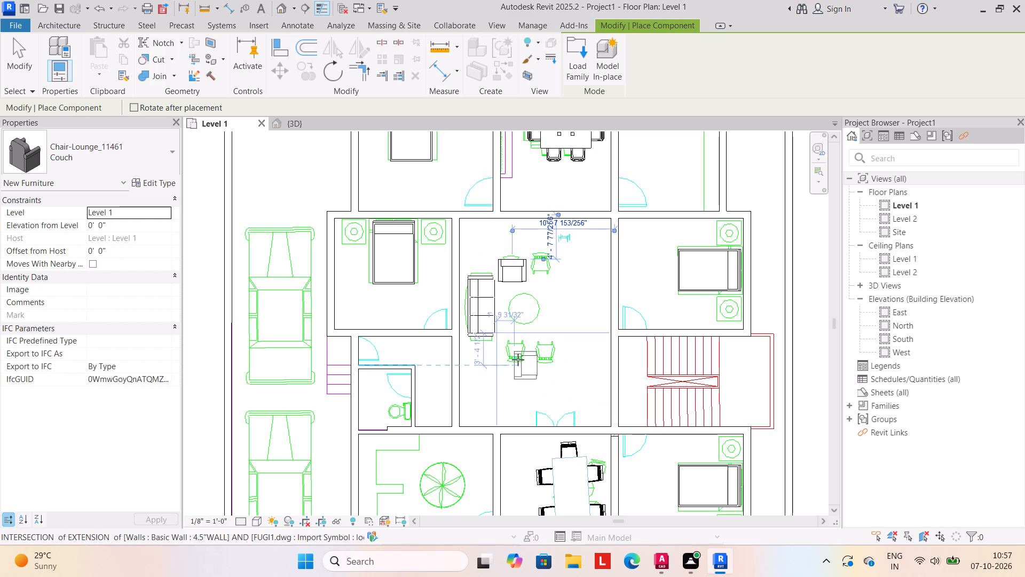
key("space")
key("space")
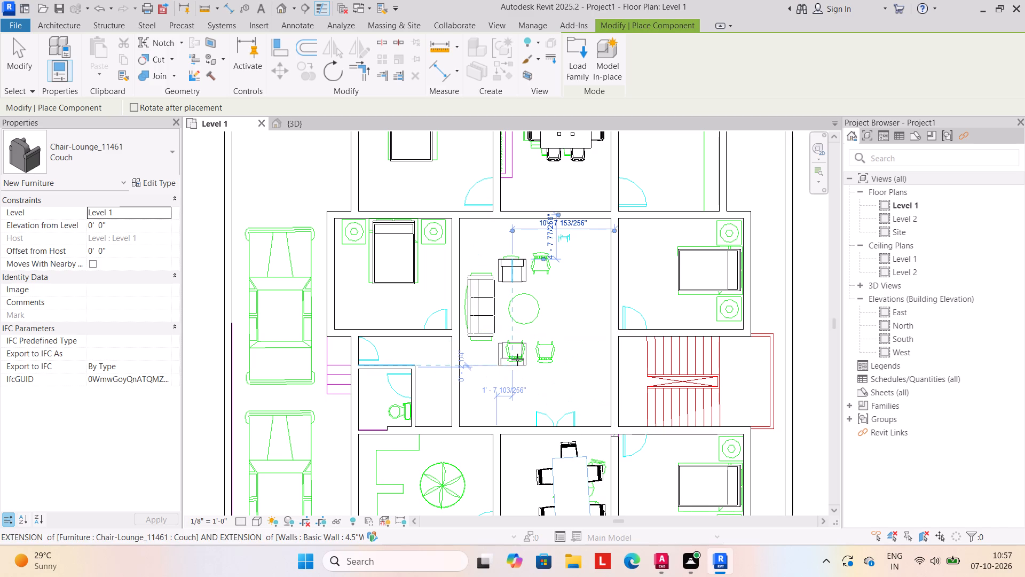
left_click(517, 360)
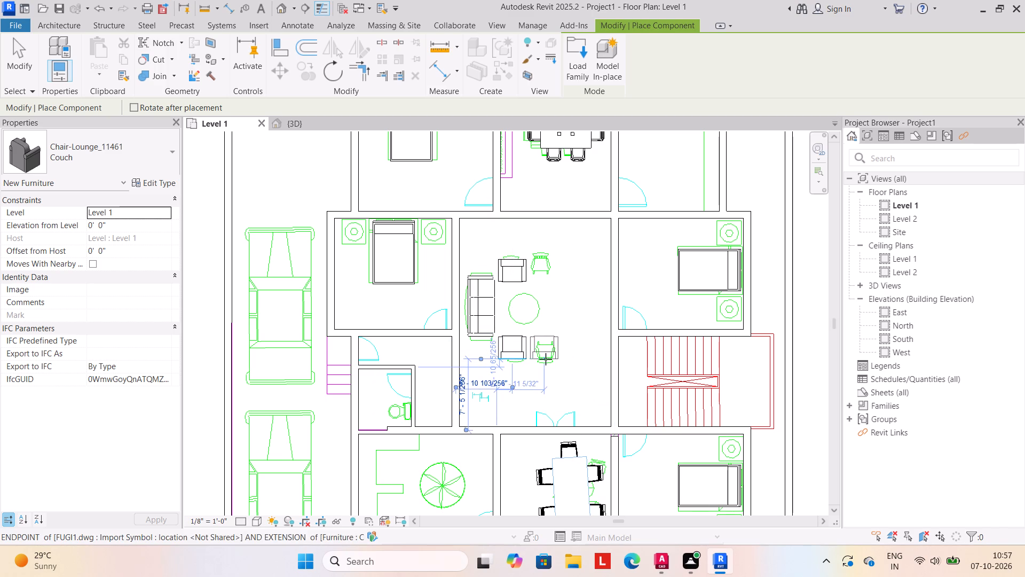
left_click(546, 359)
Place a Chair-Lounge_11461 Couch, rotated to face south, on the living room's northeast chair outline, in line with the northwest chair.
key("space")
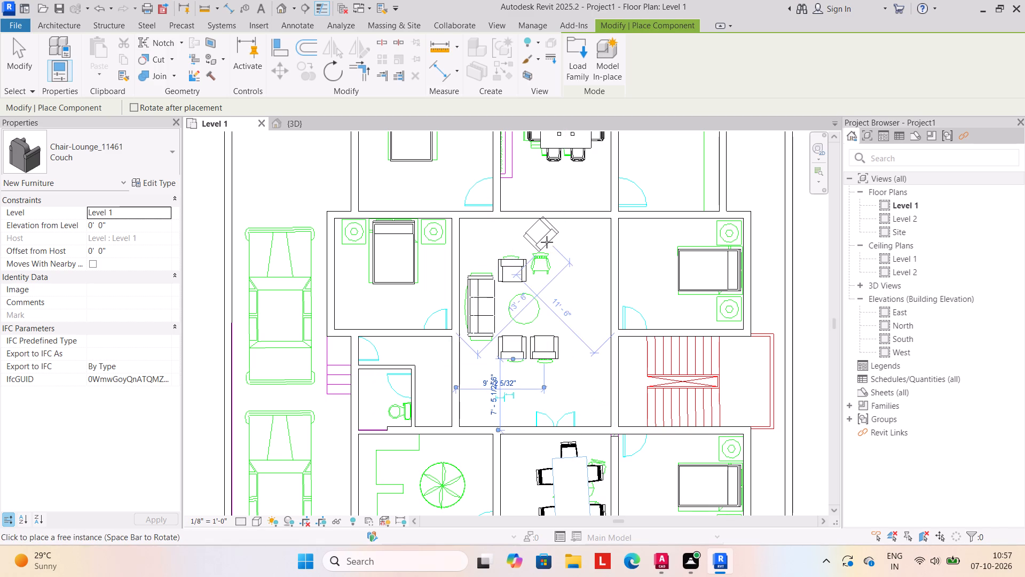
key("space")
key("space")
key("space")
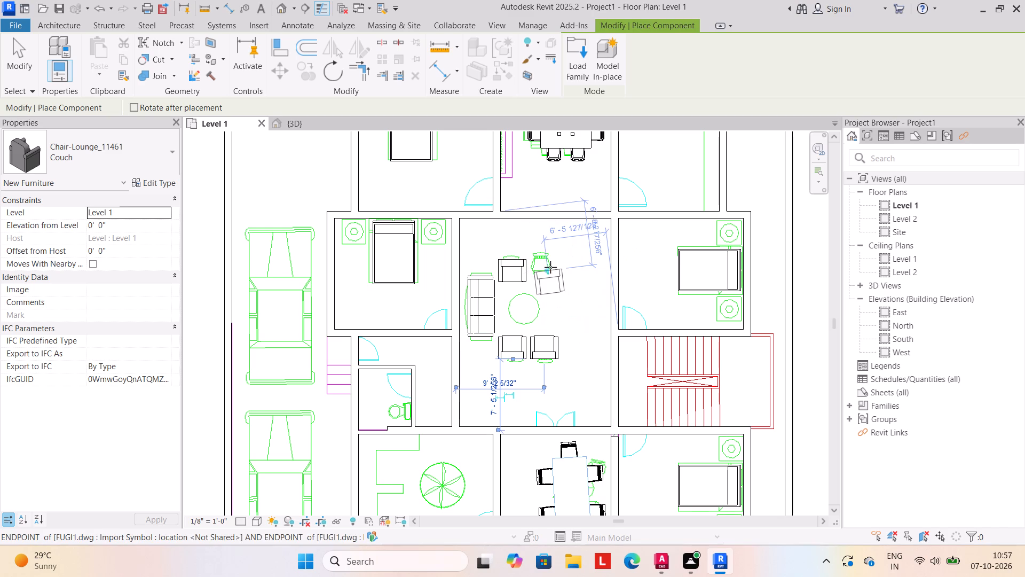
key("space")
key("space")
key("space")
key("space")
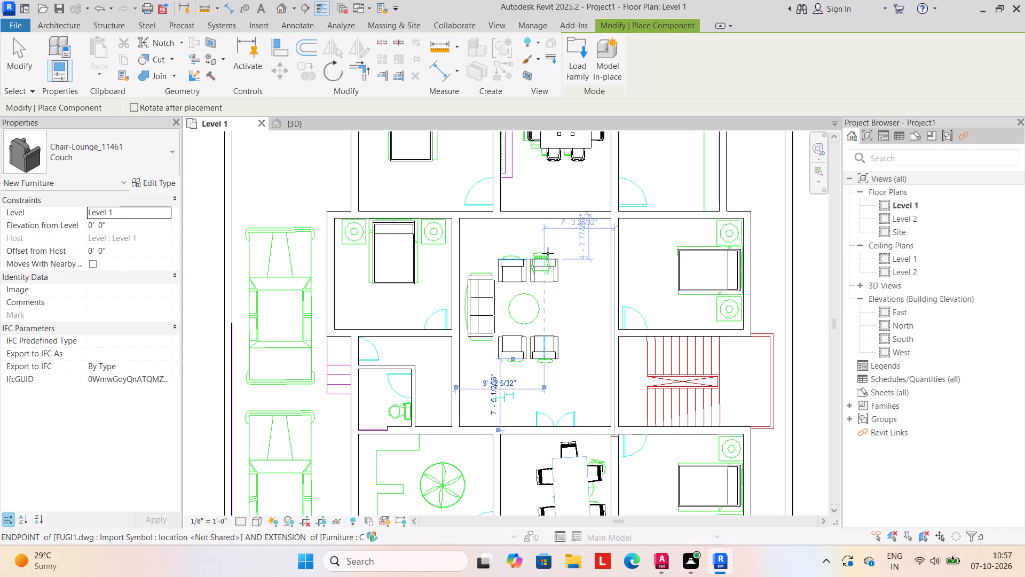
left_click(548, 253)
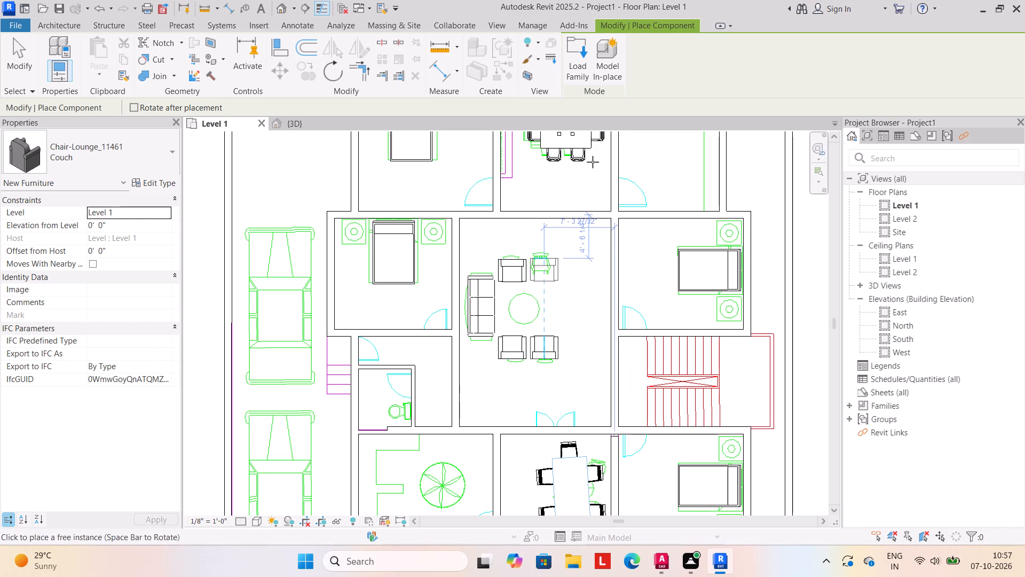
Load the Dining_table_14755 family from the dining table folder.
left_click(575, 52)
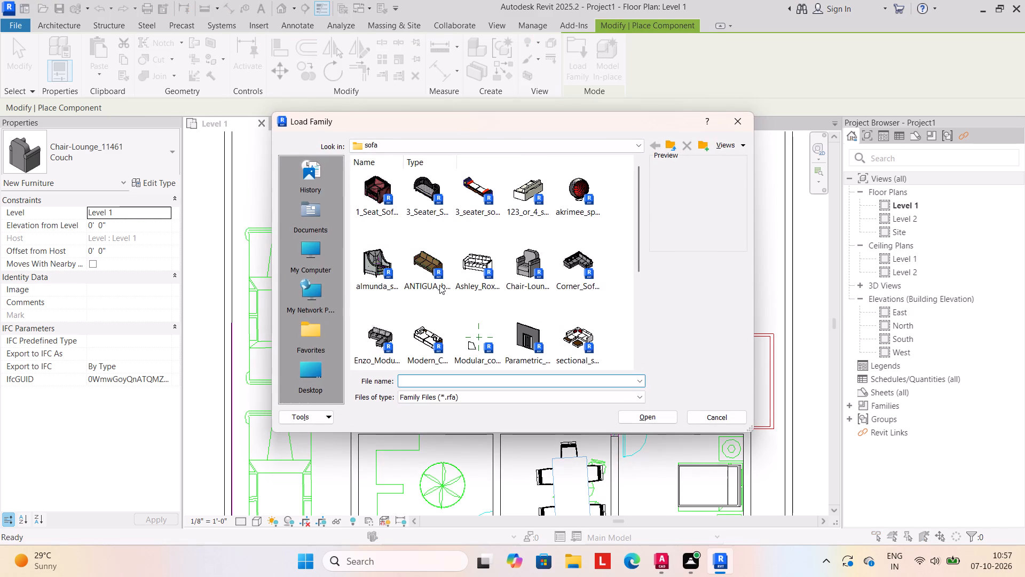
scroll(453, 270, "down", 4)
left_click(666, 146)
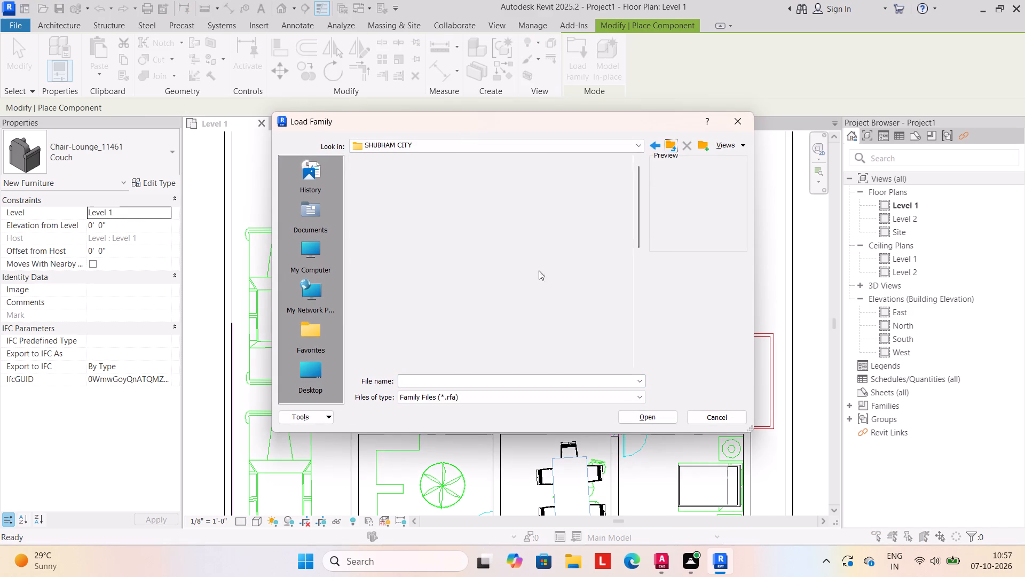
scroll(474, 297, "down", 2)
scroll(474, 298, "up", 1)
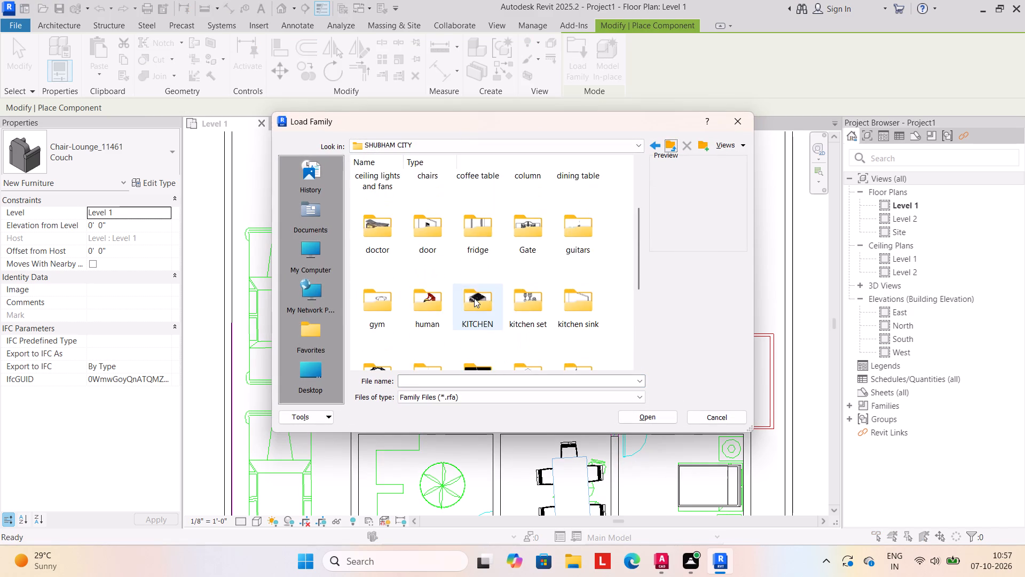
scroll(474, 298, "up", 8)
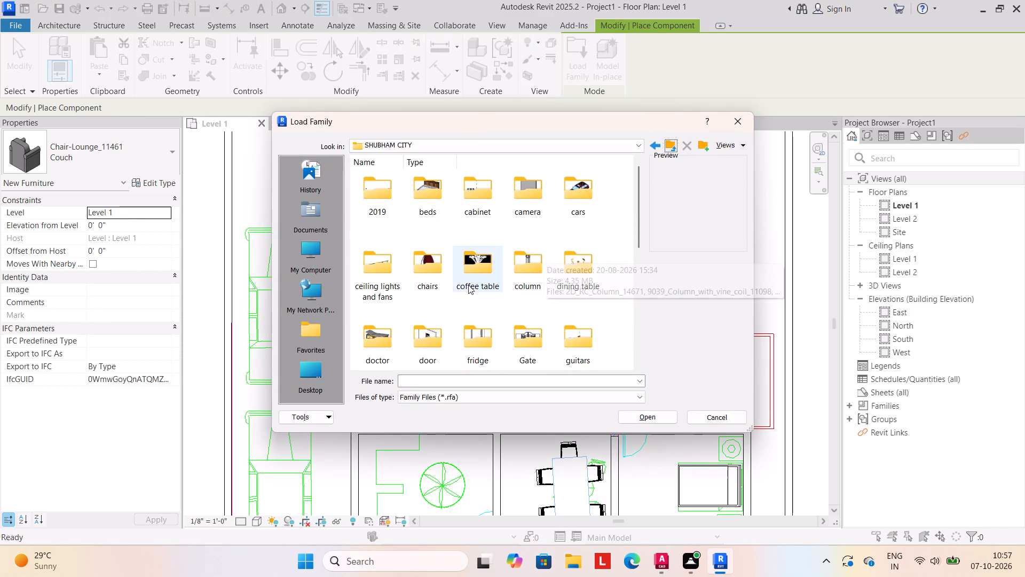
double_click(433, 271)
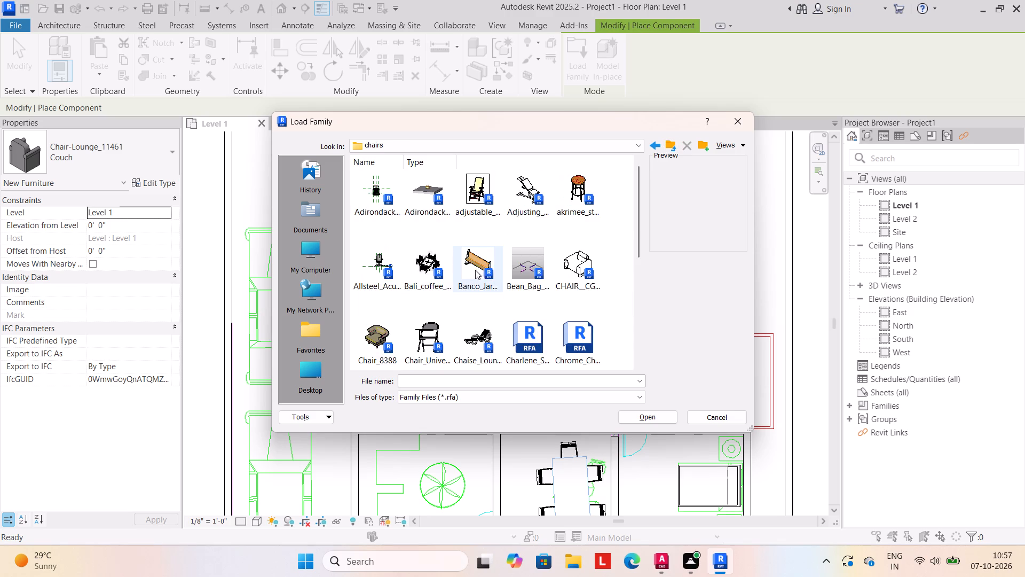
scroll(538, 279, "down", 4)
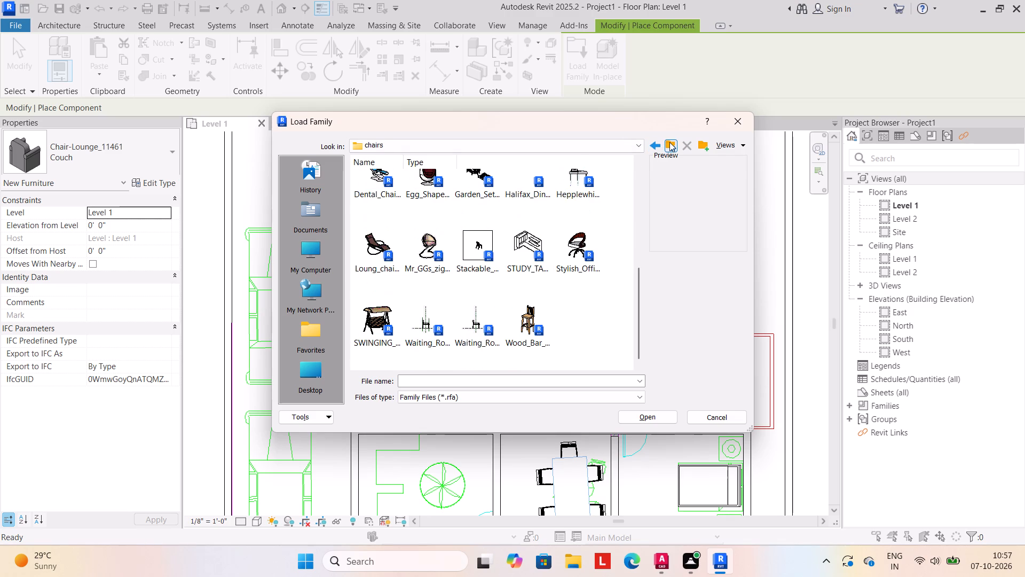
left_click(669, 142)
scroll(531, 262, "up", 3)
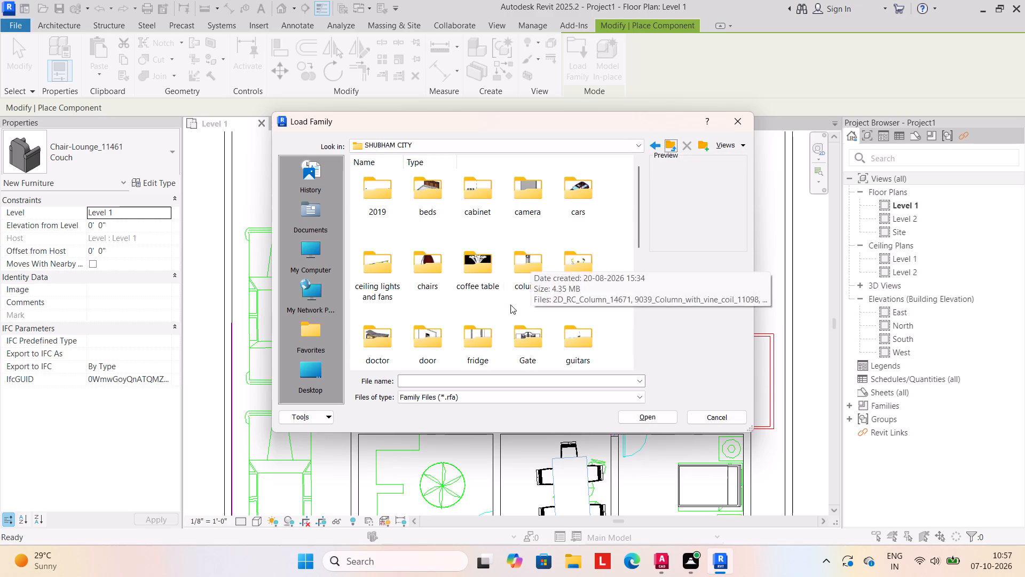
scroll(549, 330, "down", 1)
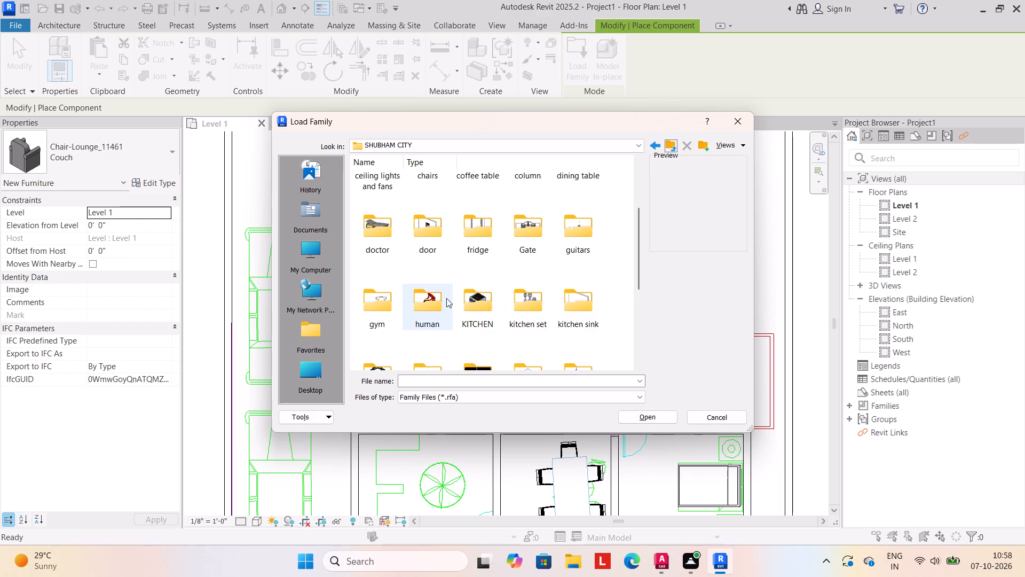
scroll(446, 298, "down", 4)
double_click(382, 278)
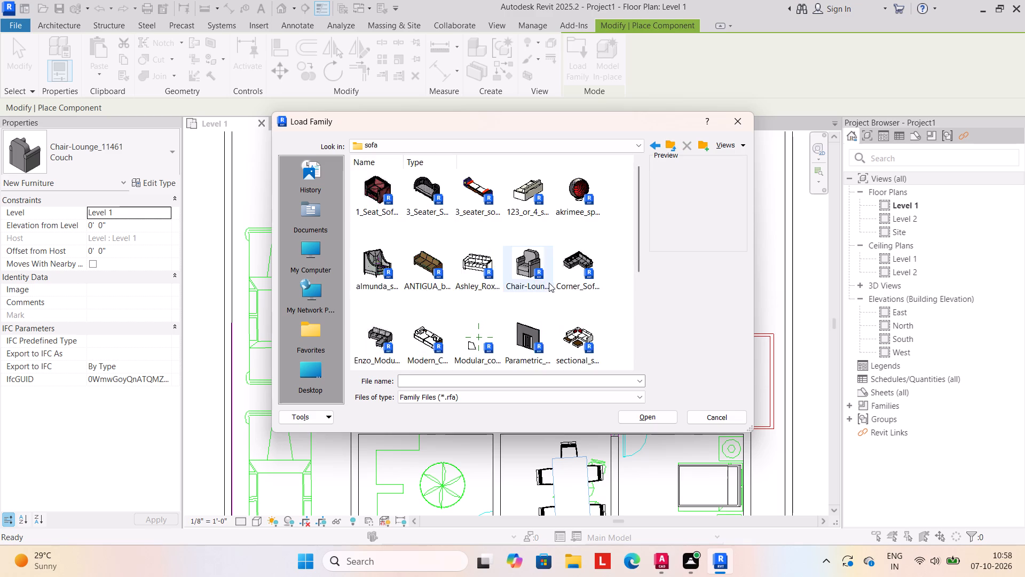
scroll(549, 283, "down", 4)
left_click(674, 144)
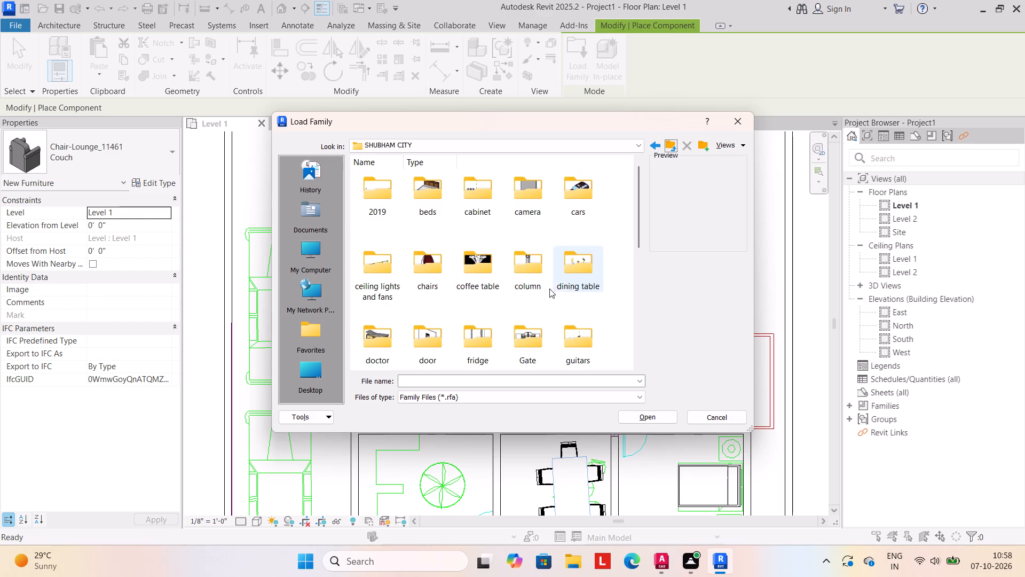
double_click(575, 274)
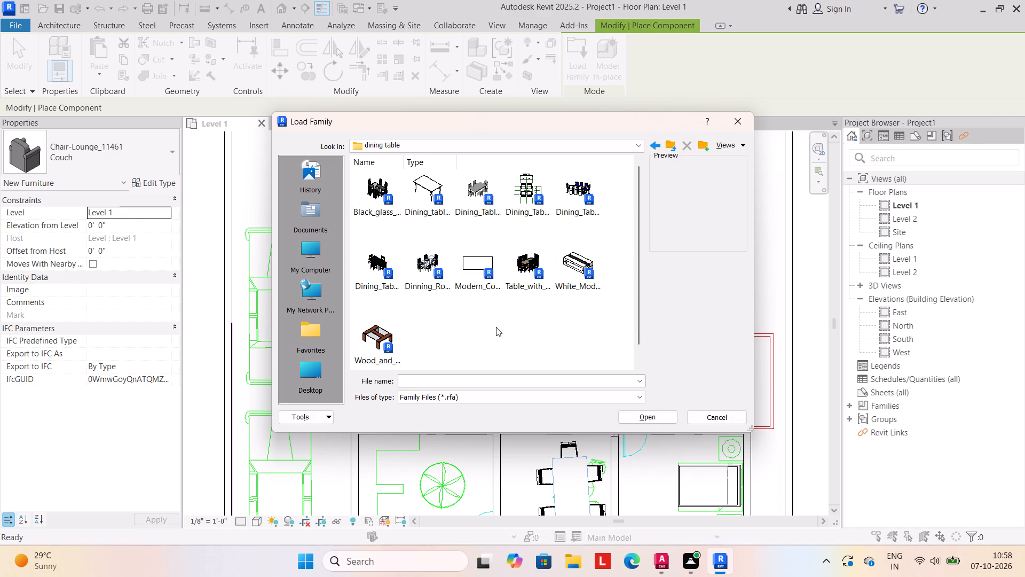
left_click(438, 199)
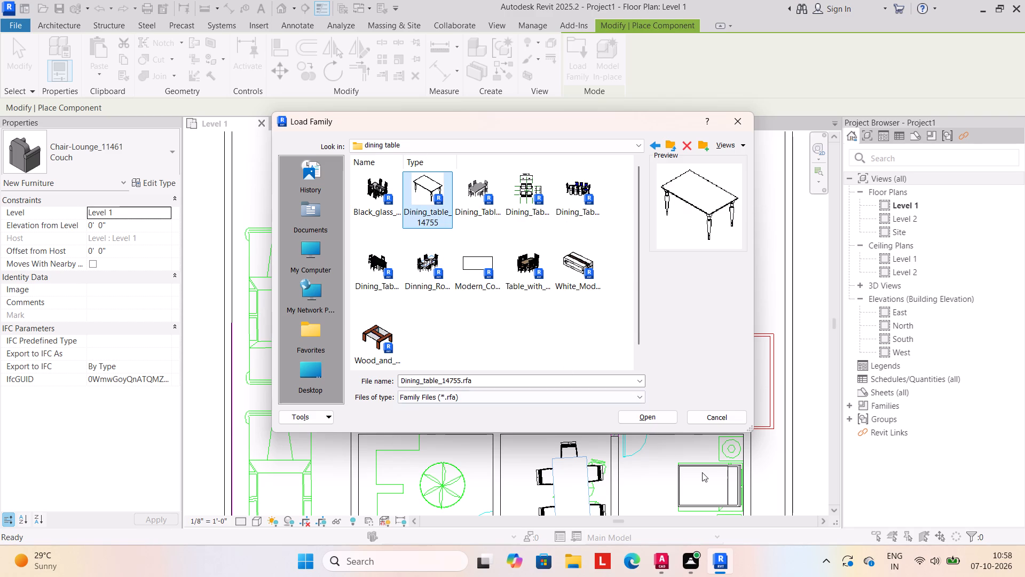
left_click(644, 418)
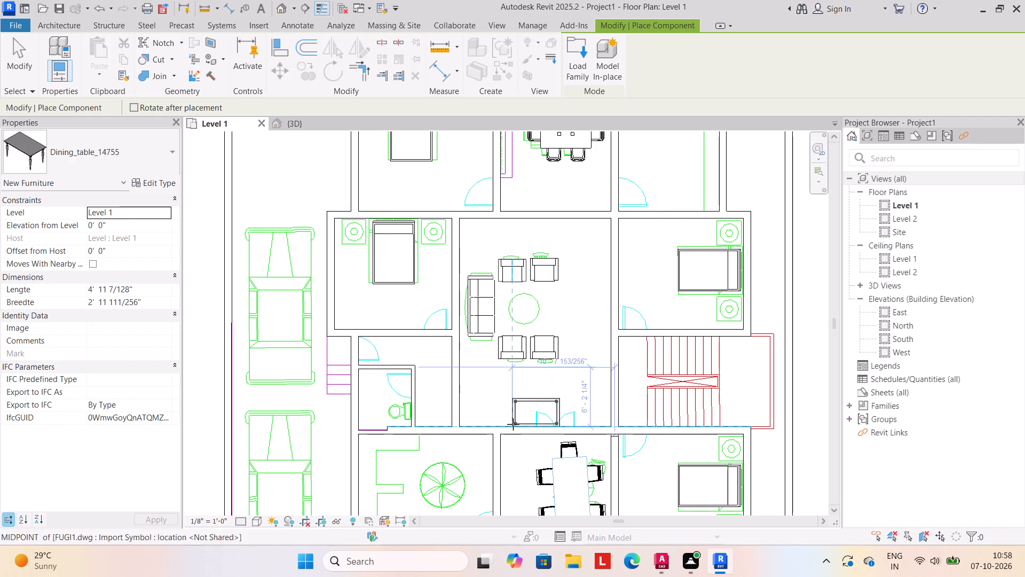
Place the Dining_table_14755 table over the round table outline between the sofa and lounge chairs, and finish placing components.
middle_click_drag(512, 420, 520, 309)
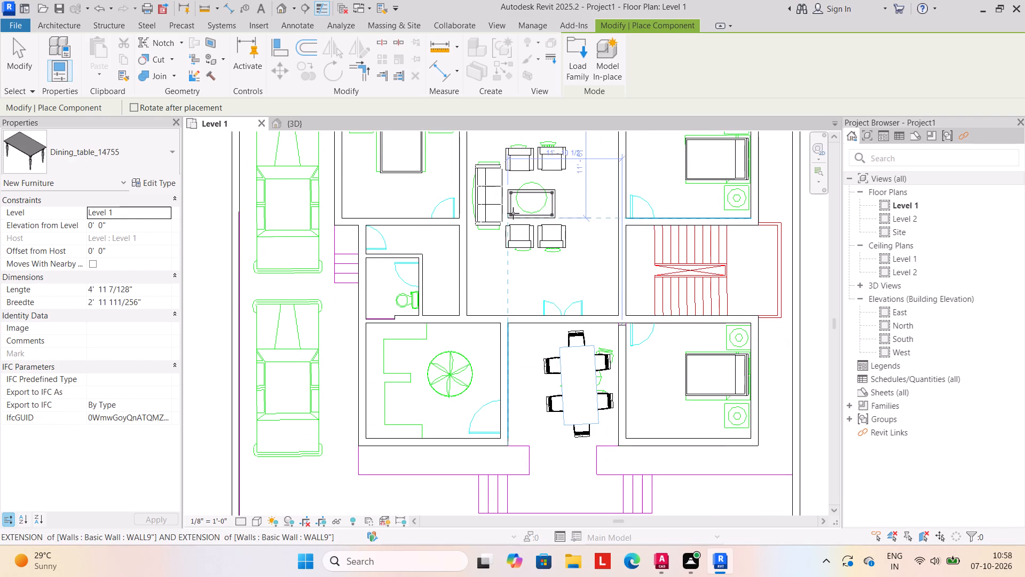
left_click(515, 212)
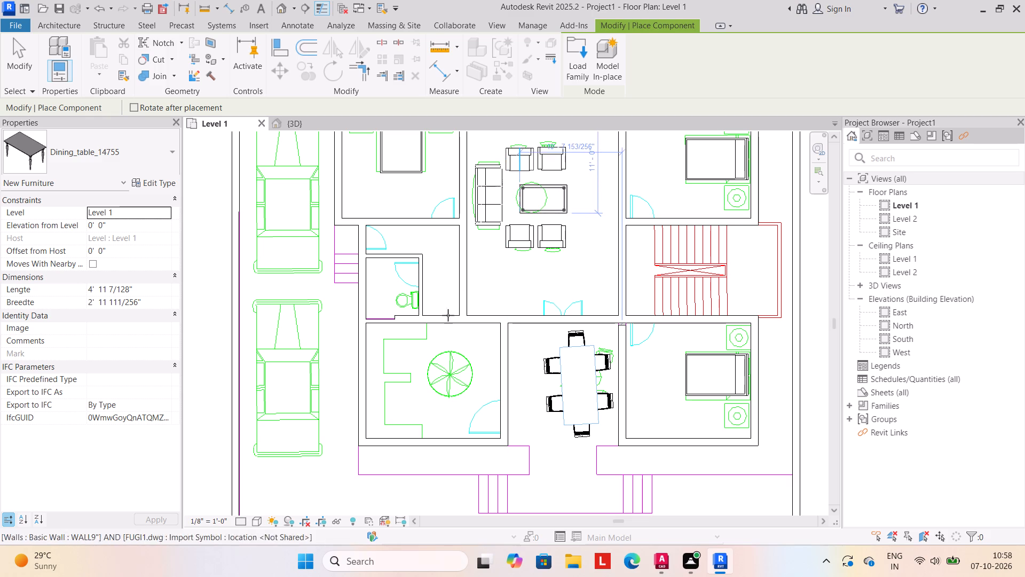
scroll(443, 326, "down", 5)
middle_click_drag(443, 328, 431, 371)
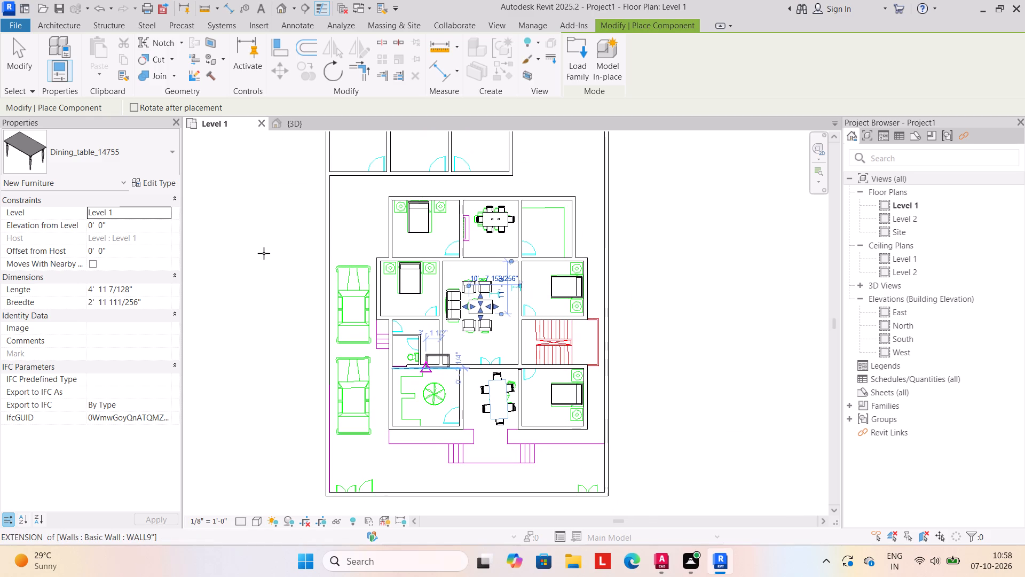
key("Escape")
key("Escape")
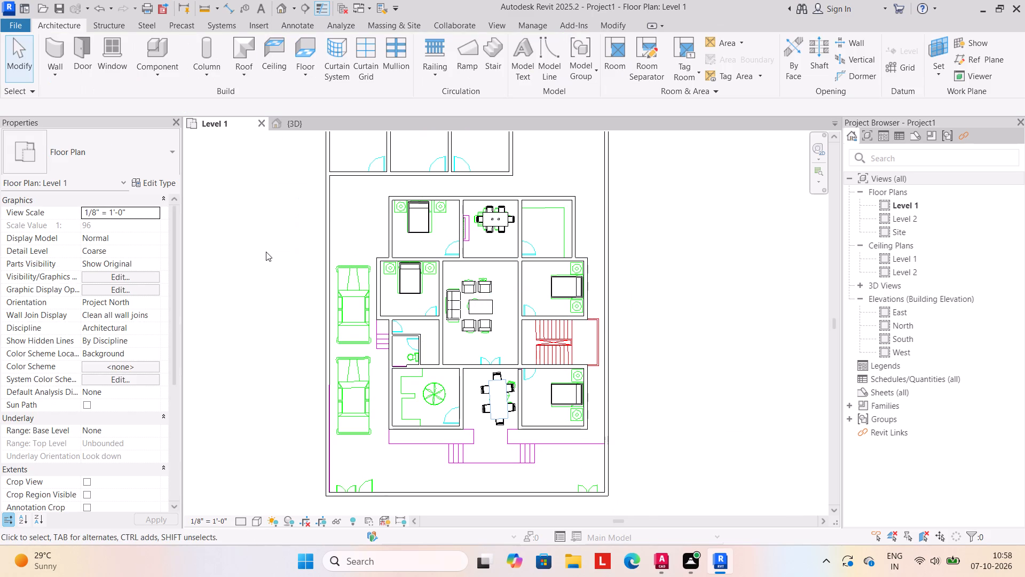
Place Single-Flush 36" x 84" doors on the door outlines of the three small rooms along the north boundary.
scroll(270, 266, "down", 1)
middle_click_drag(270, 266, 303, 267)
key("Escape")
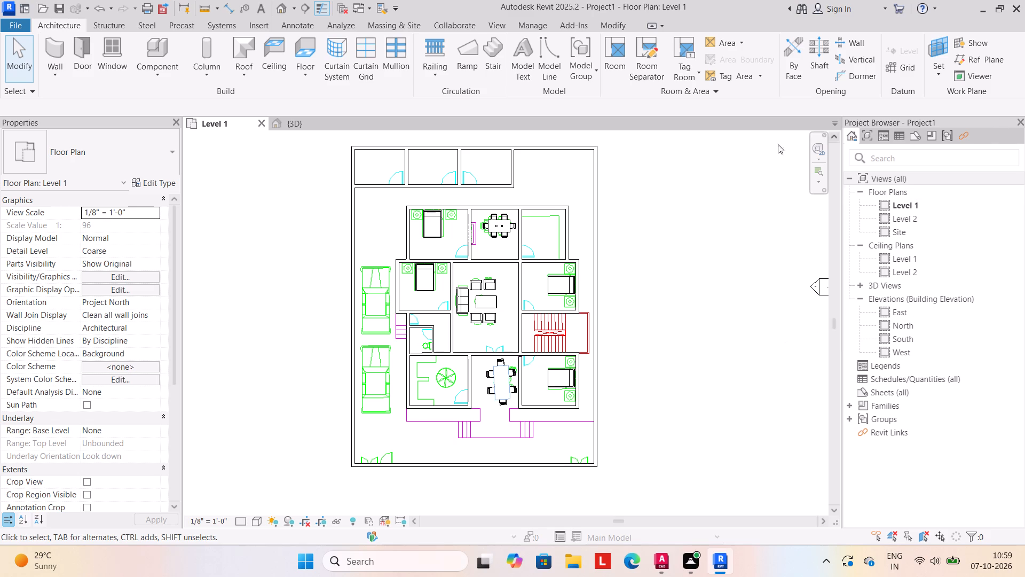
left_click(87, 51)
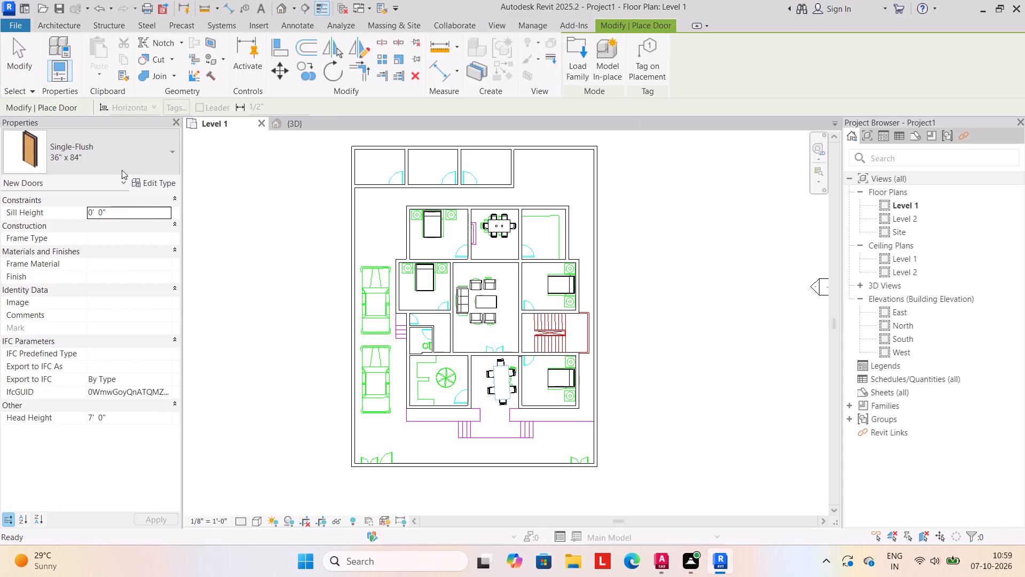
left_click(174, 152)
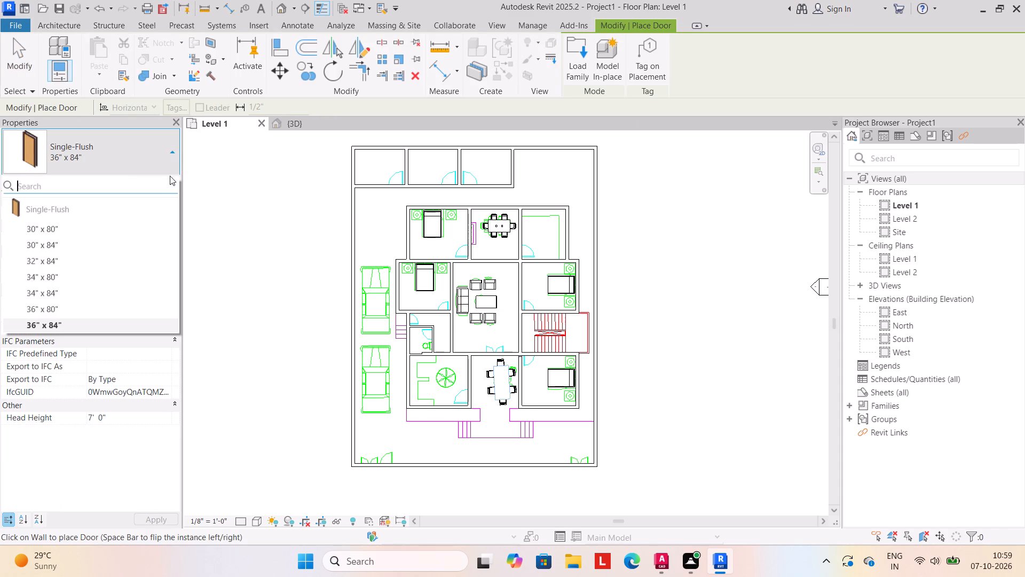
left_click(132, 229)
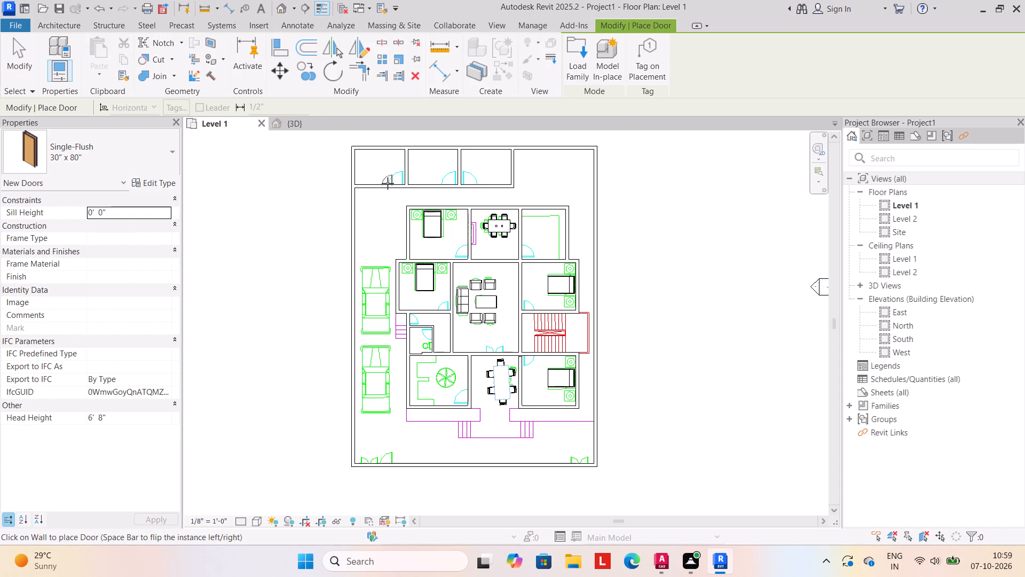
left_click(175, 153)
left_click(81, 325)
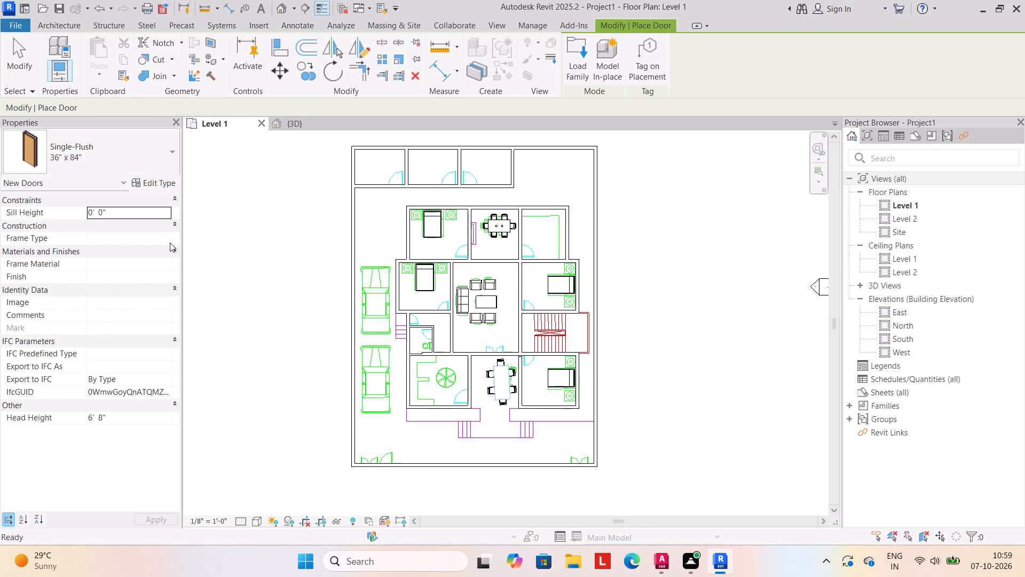
left_click(396, 184)
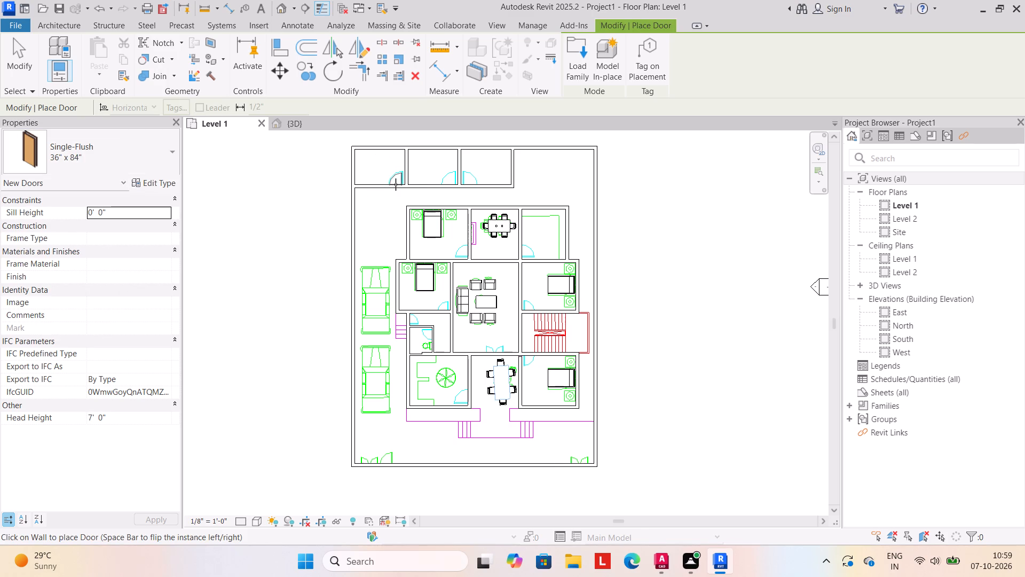
left_click(448, 182)
key("space")
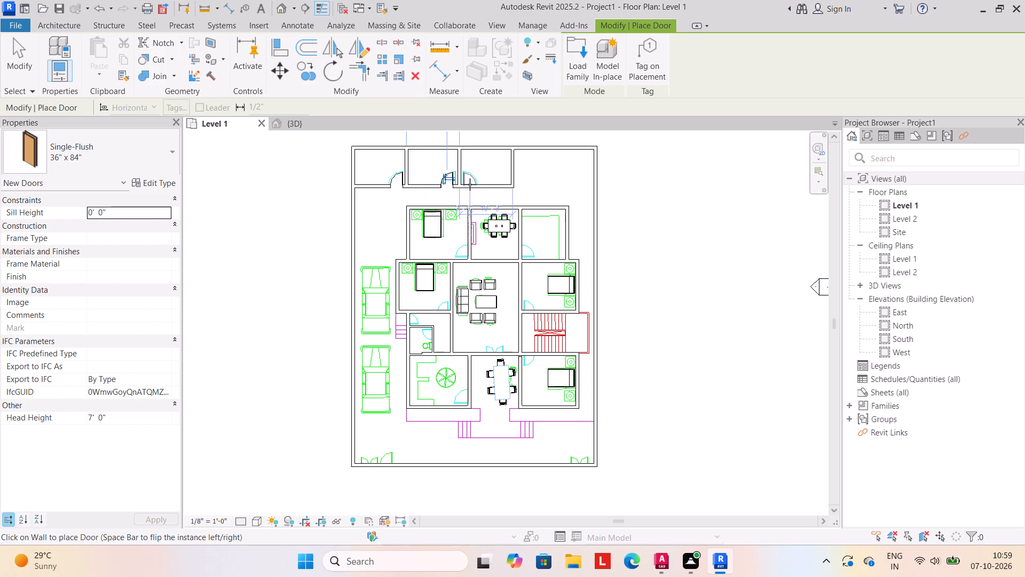
left_click(470, 184)
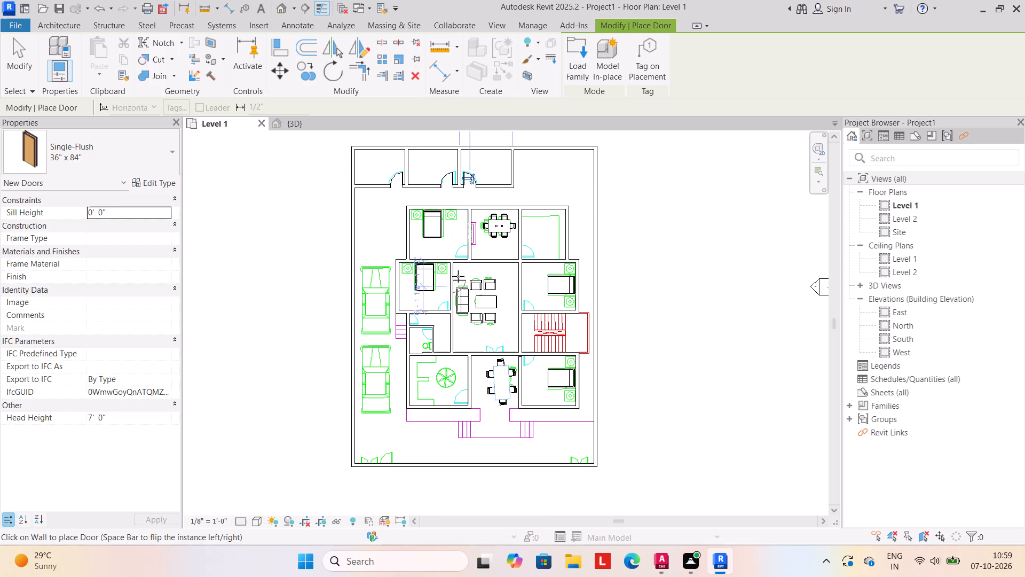
Place Single-Flush 36" x 84" doors on the northwest bedroom's east wall, the northeast room's west wall and the east bedroom's south wall.
left_click(466, 249)
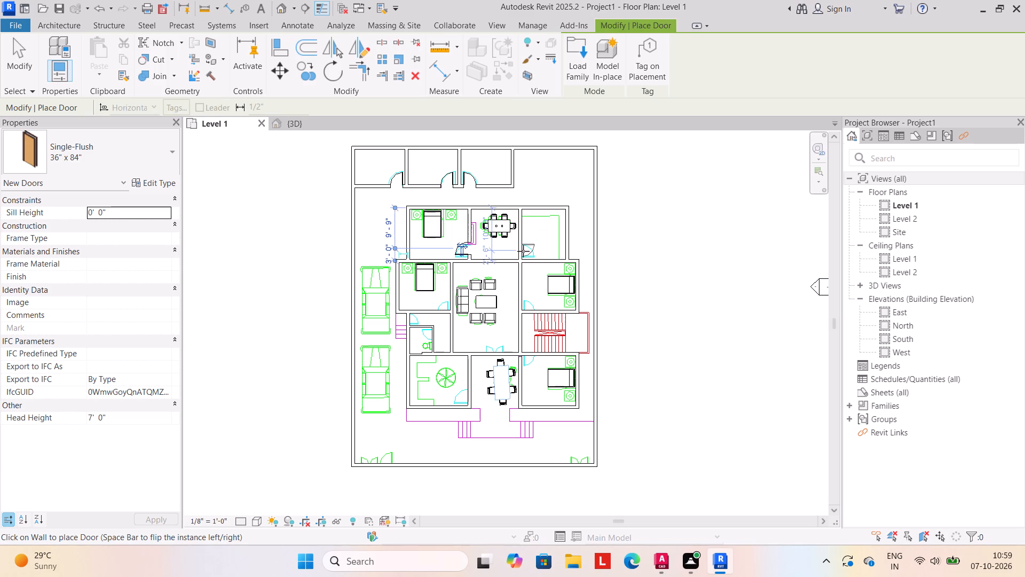
key("space")
left_click(523, 251)
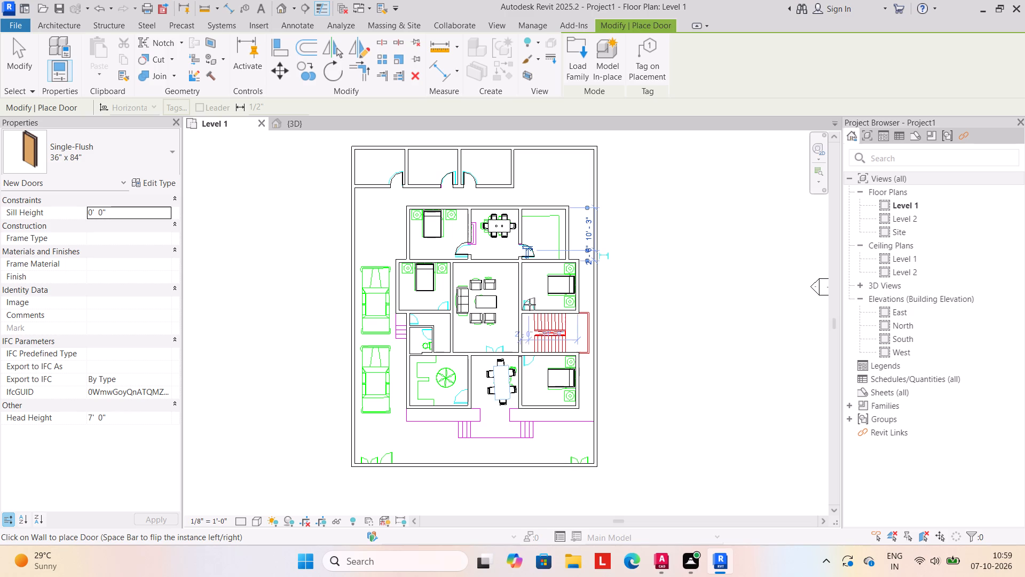
key("space")
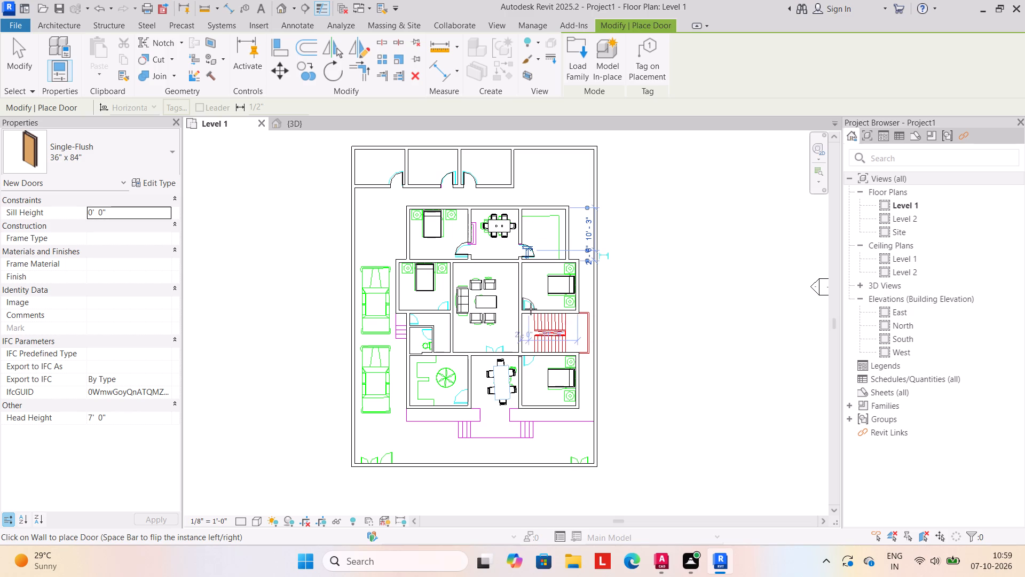
left_click(533, 308)
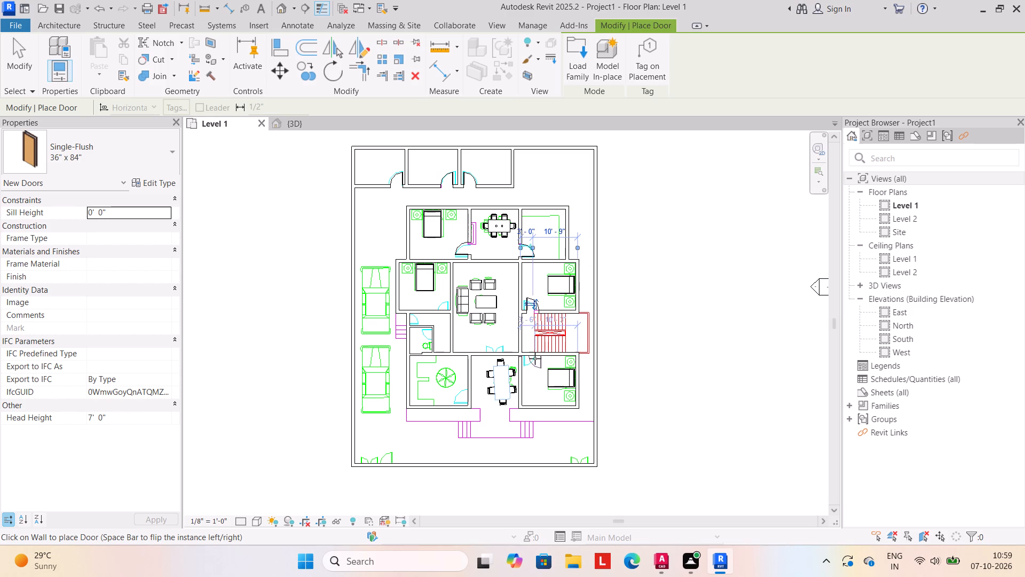
Place Single-Flush 36" x 84" doors on the southeast bedroom's north wall and the southwest room's east wall, matching the outlined swings.
key("space")
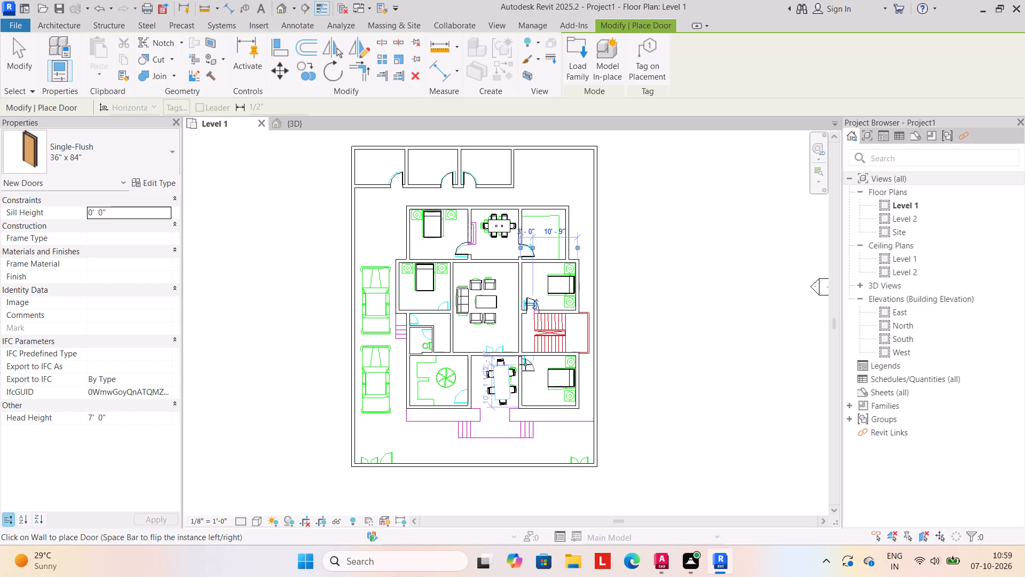
key("space")
scroll(530, 361, "up", 6)
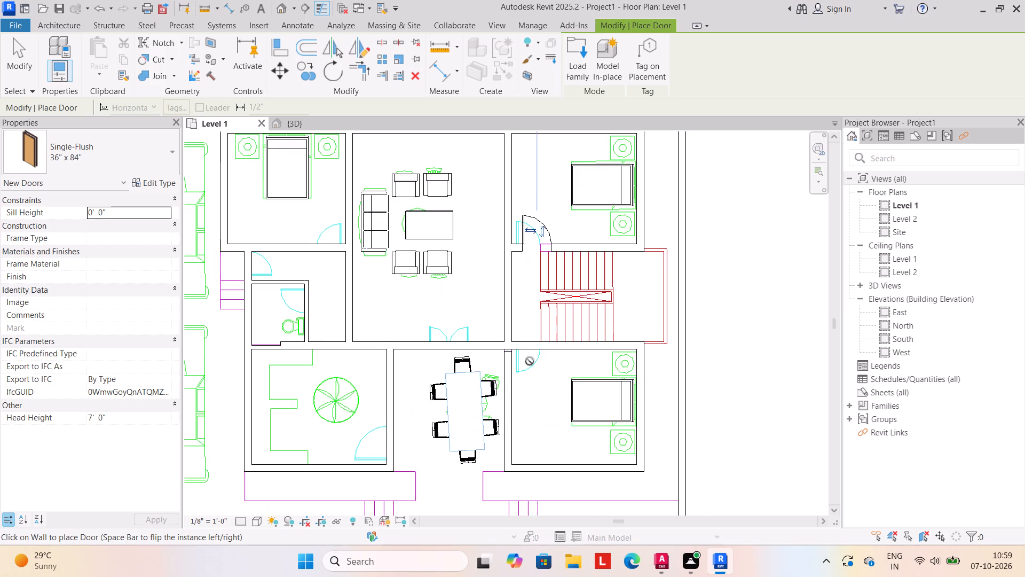
scroll(530, 361, "up", 4)
key("space")
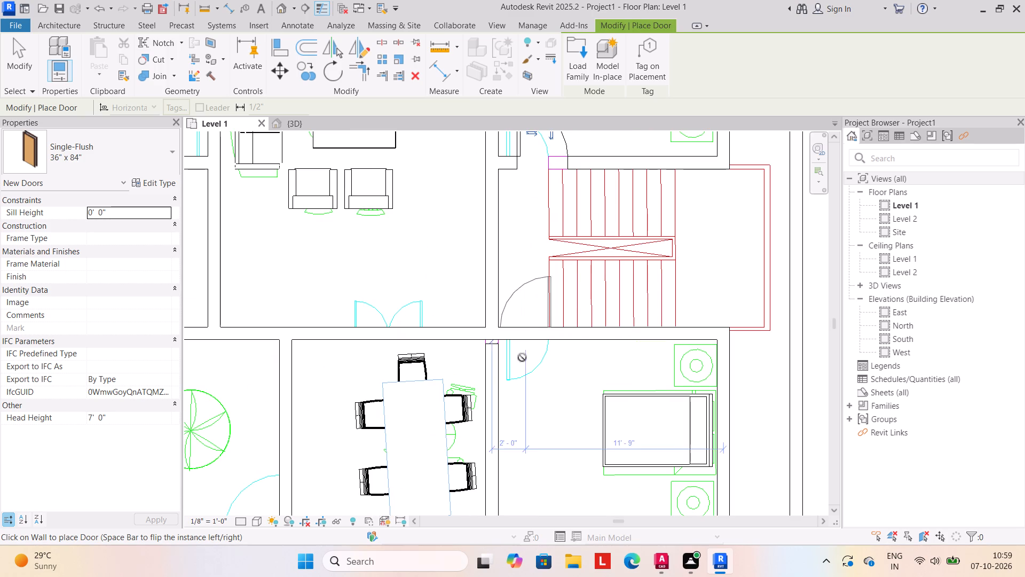
scroll(532, 301, "up", 1)
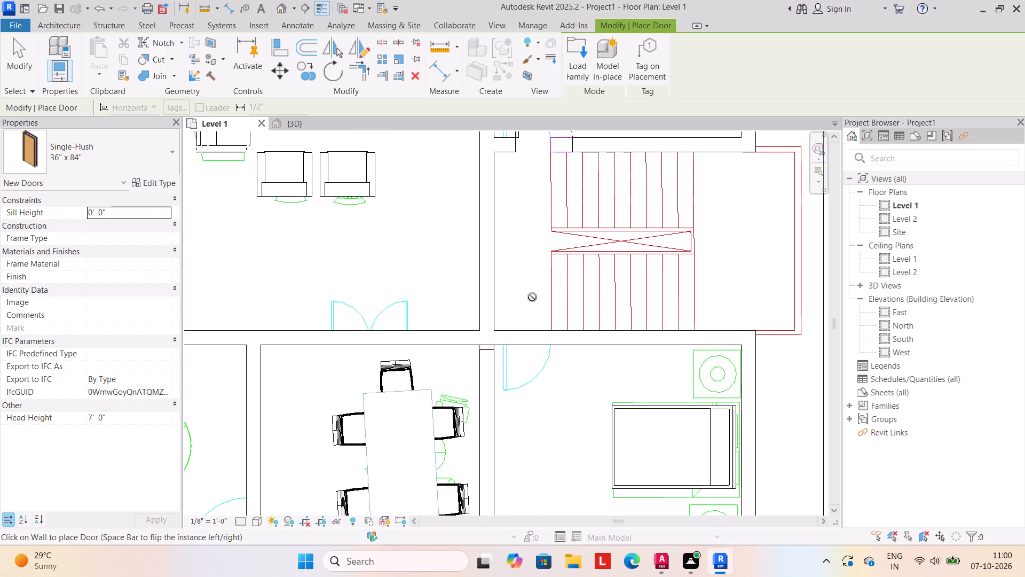
scroll(530, 290, "up", 1)
scroll(520, 280, "down", 1)
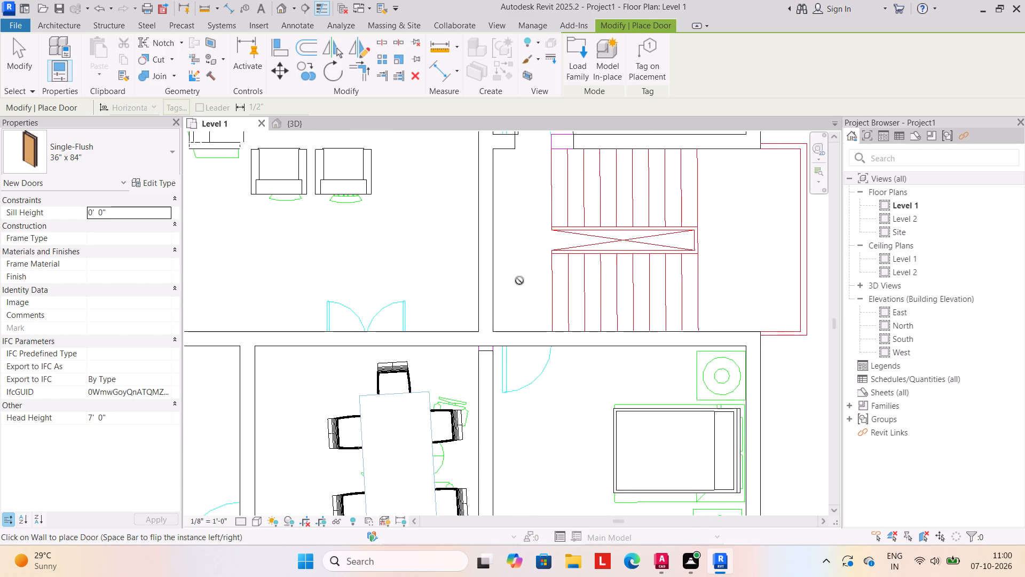
scroll(521, 280, "down", 1)
scroll(523, 280, "up", 1)
scroll(523, 280, "down", 1)
scroll(523, 280, "up", 1)
scroll(523, 280, "down", 1)
scroll(523, 280, "up", 1)
scroll(523, 280, "down", 1)
scroll(523, 280, "up", 1)
scroll(510, 342, "down", 2)
scroll(530, 347, "up", 1)
scroll(530, 347, "down", 1)
left_click(530, 347)
scroll(416, 286, "down", 3)
middle_click_drag(417, 283, 523, 254)
scroll(417, 283, "down", 1)
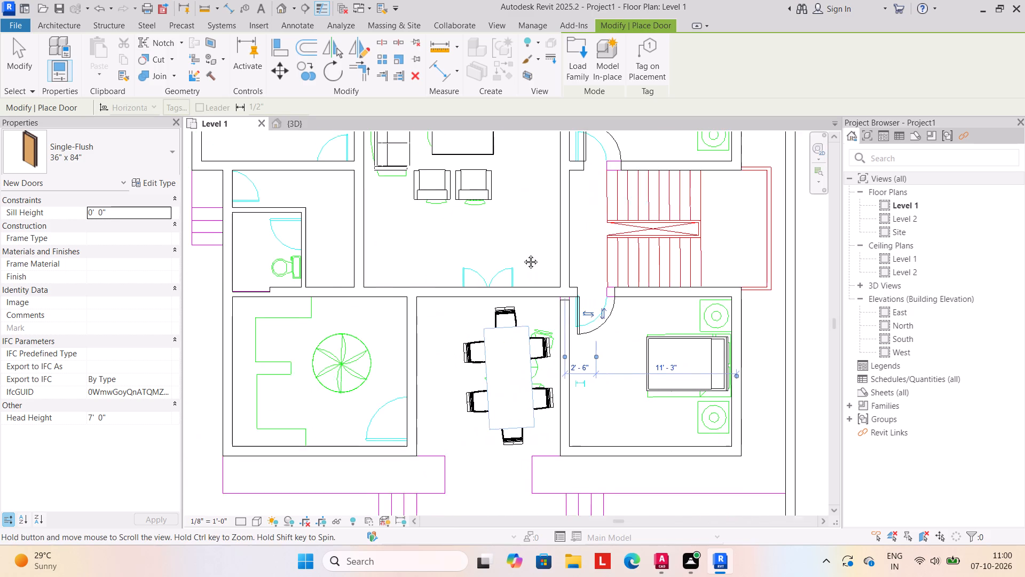
scroll(523, 253, "up", 1)
middle_click_drag(523, 254, 523, 253)
scroll(460, 304, "down", 1)
scroll(414, 422, "up", 1)
scroll(414, 417, "down", 1)
key("space")
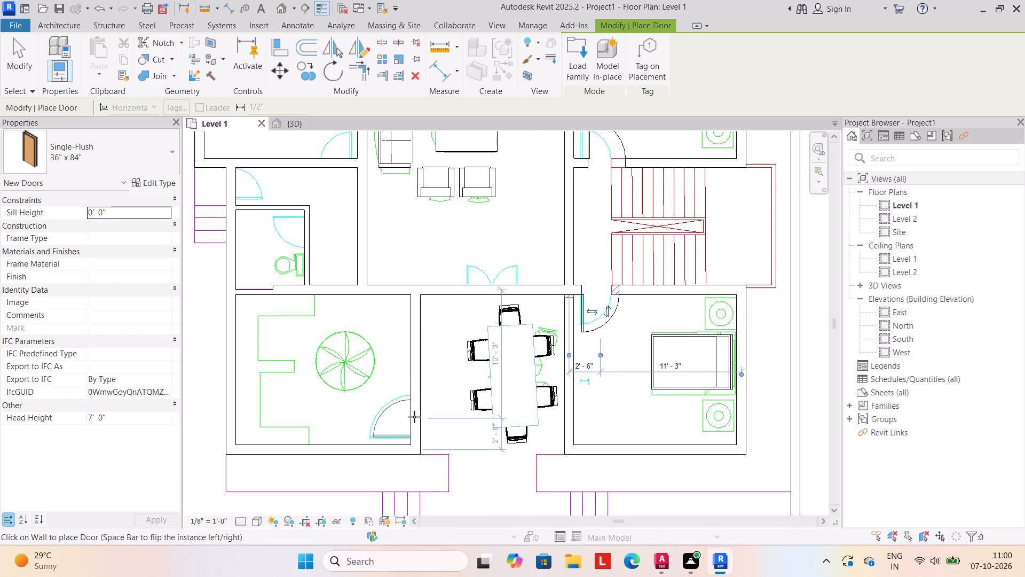
left_click(414, 417)
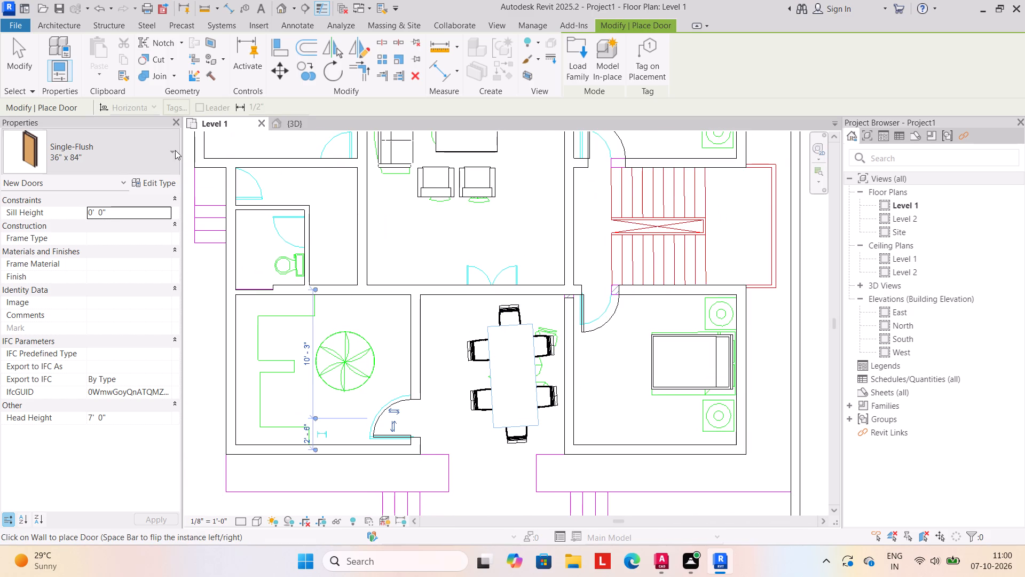
Place Single-Flush 30" x 80" doors at the west side entrance by the small steps and in the toilet's east wall.
left_click(174, 150)
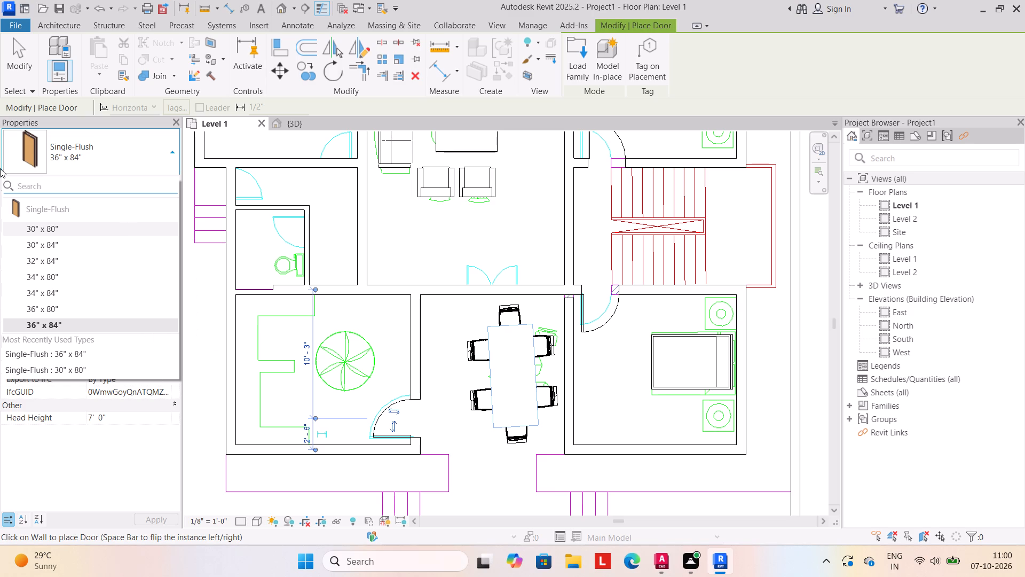
left_click(49, 231)
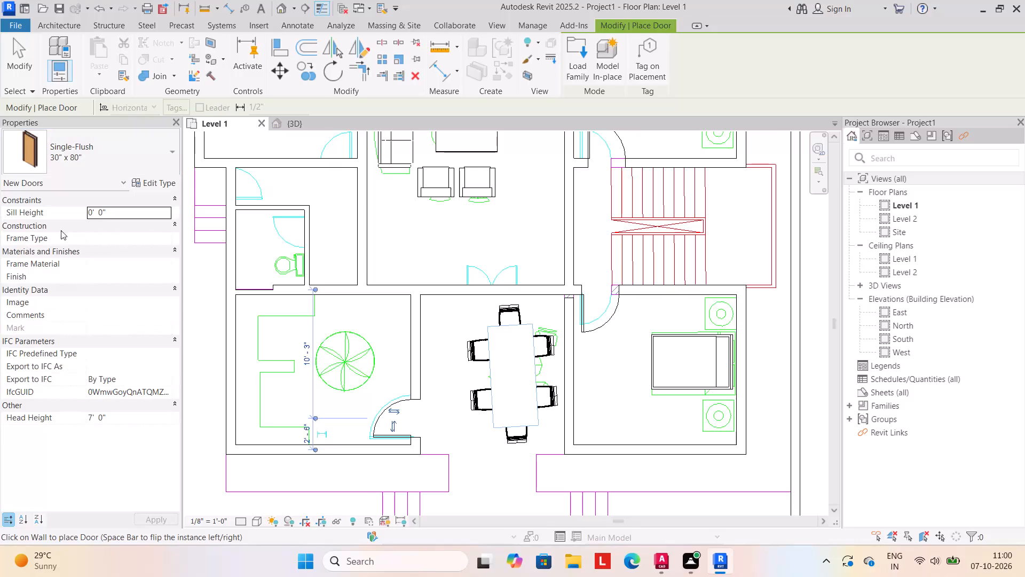
left_click(237, 190)
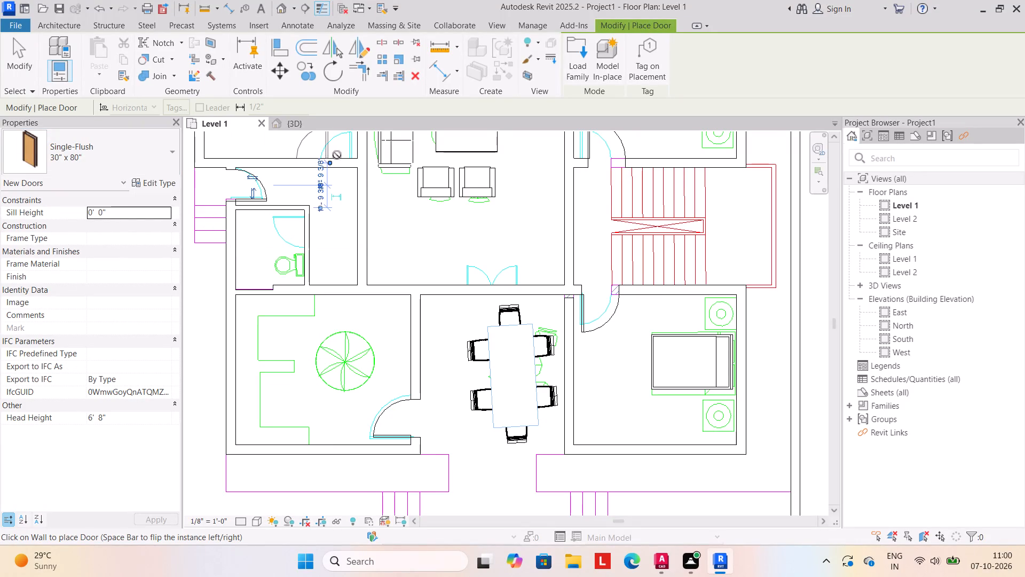
left_click(338, 155)
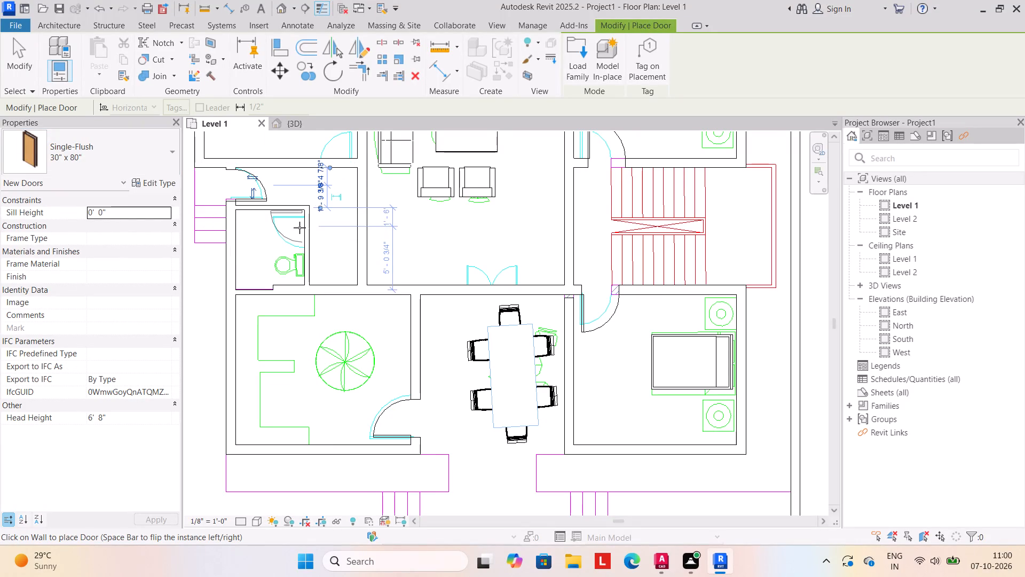
left_click(302, 233)
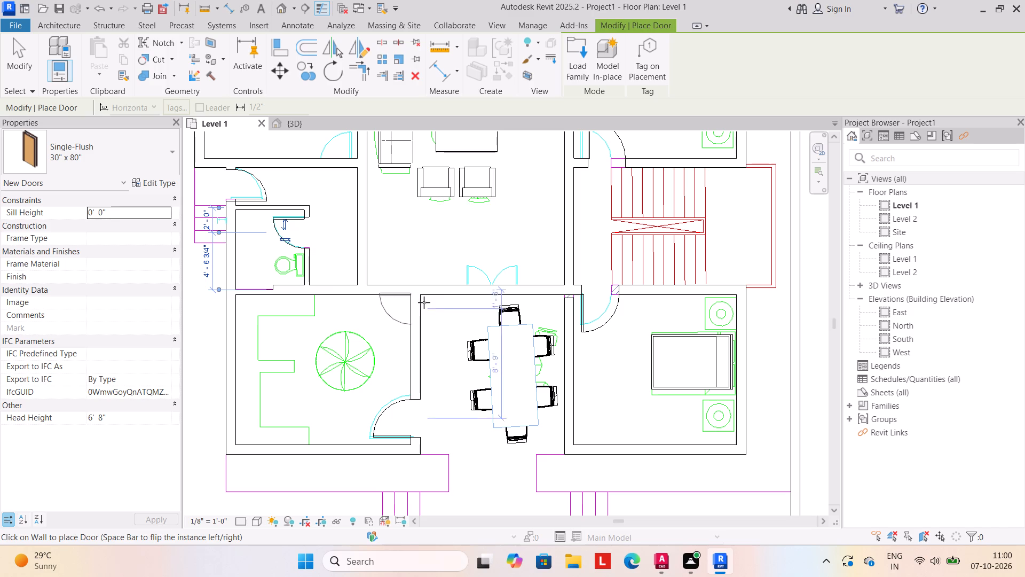
Place a Single-Flush 36" x 84" door at the double-door outline in the living room's south wall, and finish placing doors.
left_click(174, 153)
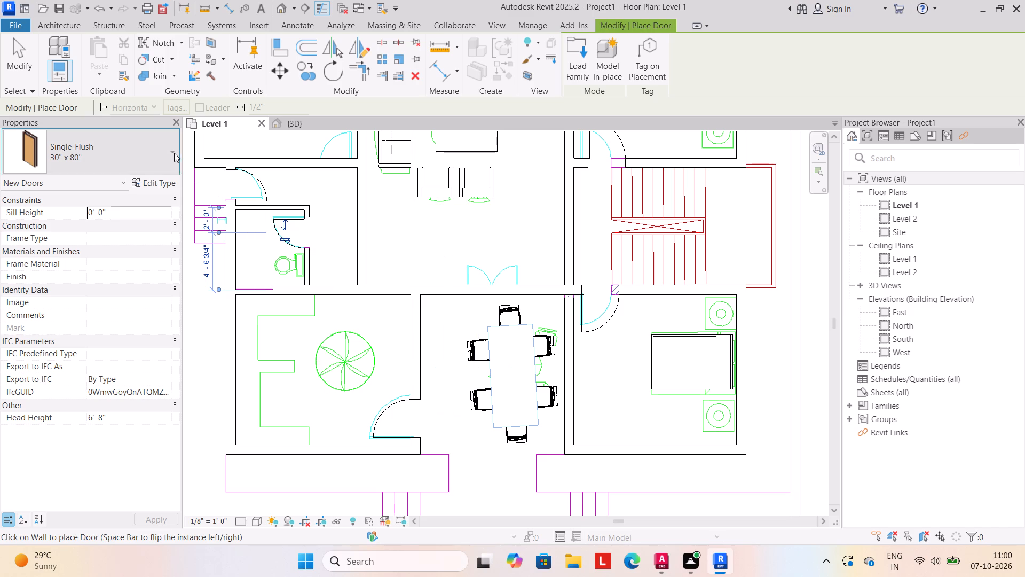
left_click(113, 322)
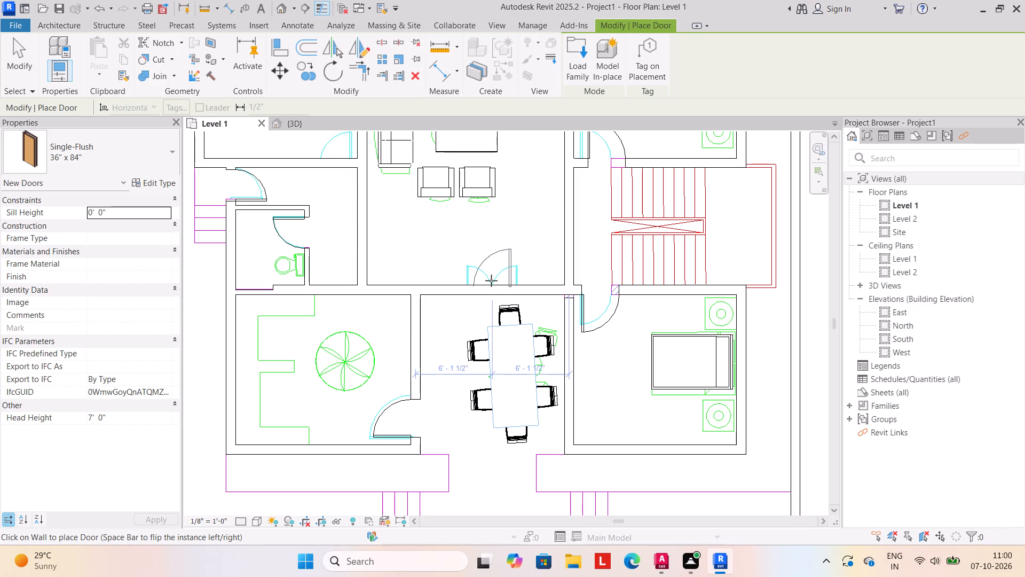
left_click(494, 283)
scroll(285, 324, "down", 3)
key("Escape")
key("Escape")
Examine the placed doors and furniture in the Level 1 plan and from several angles in the 3D view.
scroll(234, 319, "down", 2)
middle_click_drag(239, 316, 329, 298)
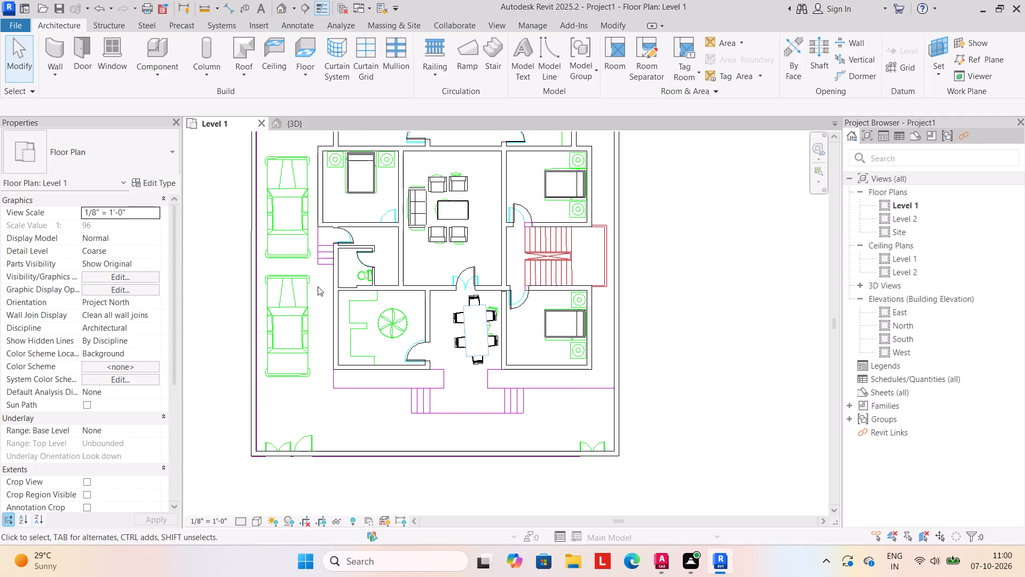
scroll(313, 282, "down", 3)
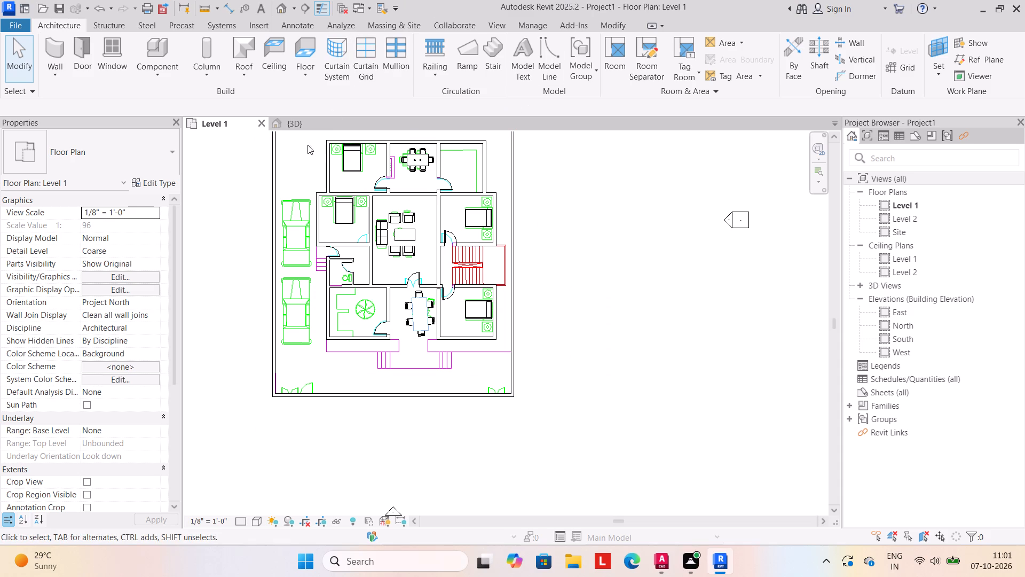
scroll(281, 217, "down", 1)
middle_click_drag(285, 217, 317, 261)
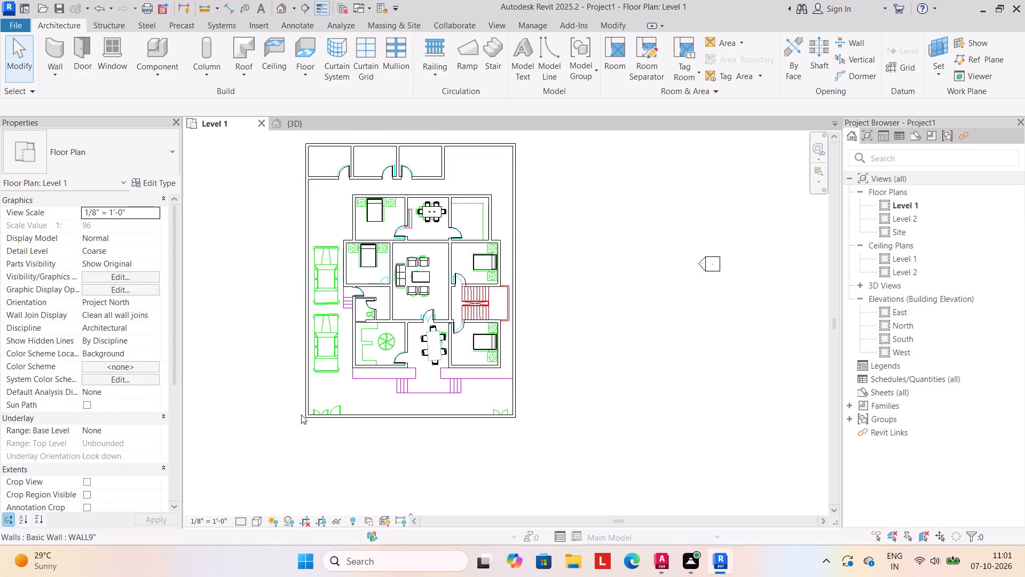
left_click(299, 121)
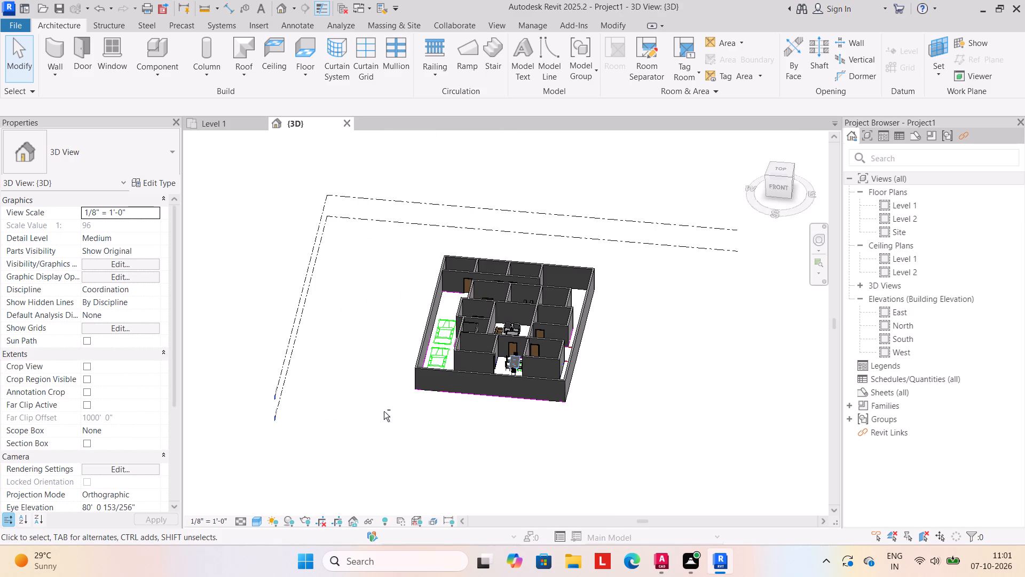
middle_click_drag(383, 410, 359, 499, "shift")
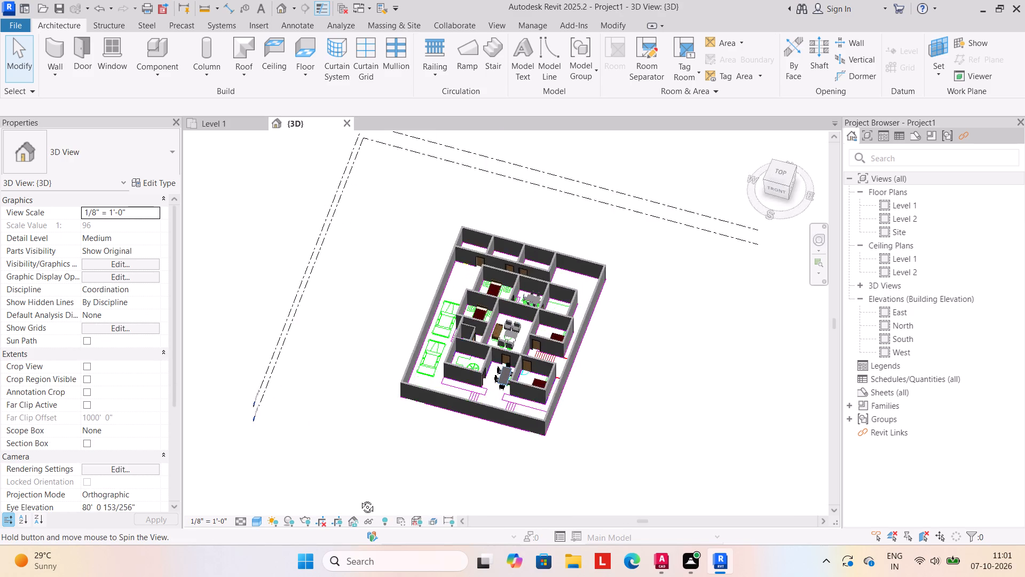
middle_click_drag(359, 499, 390, 441, "shift")
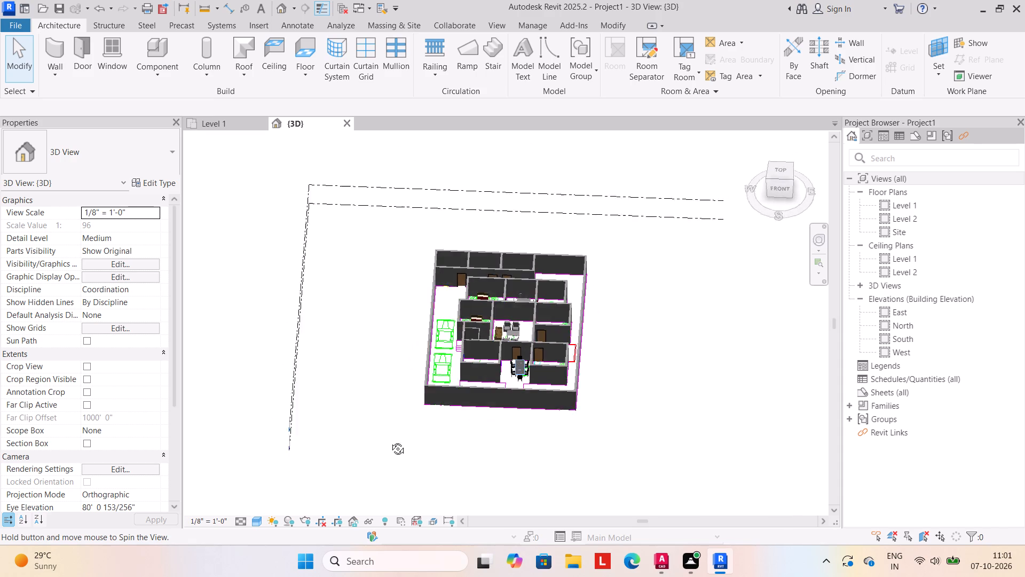
middle_click_drag(390, 441, 395, 430, "shift")
Start a rectangular floor boundary on Level 1 and set the Generic - 12" floor type's structure layer thickness to 6".
left_click(233, 124)
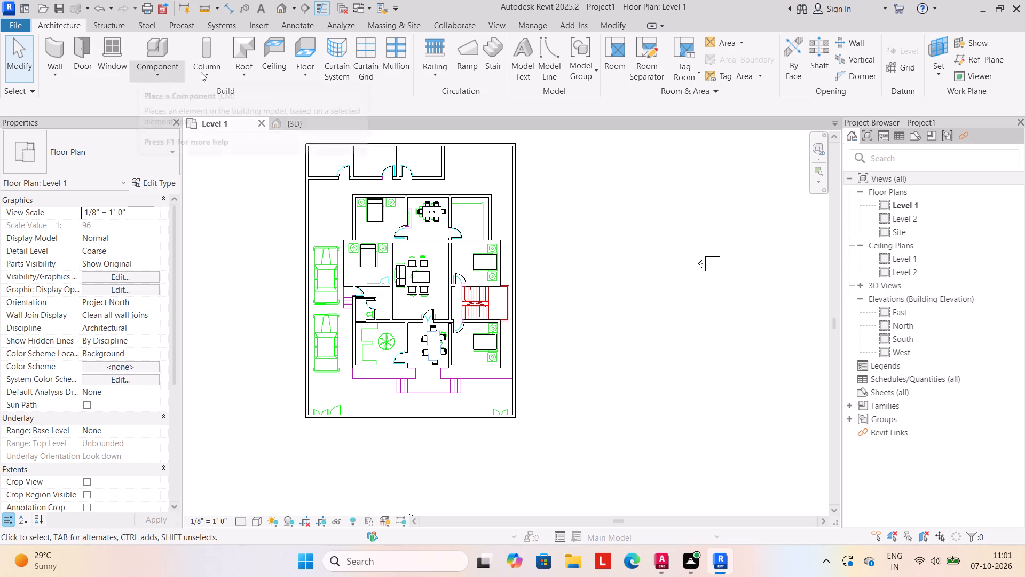
left_click(305, 75)
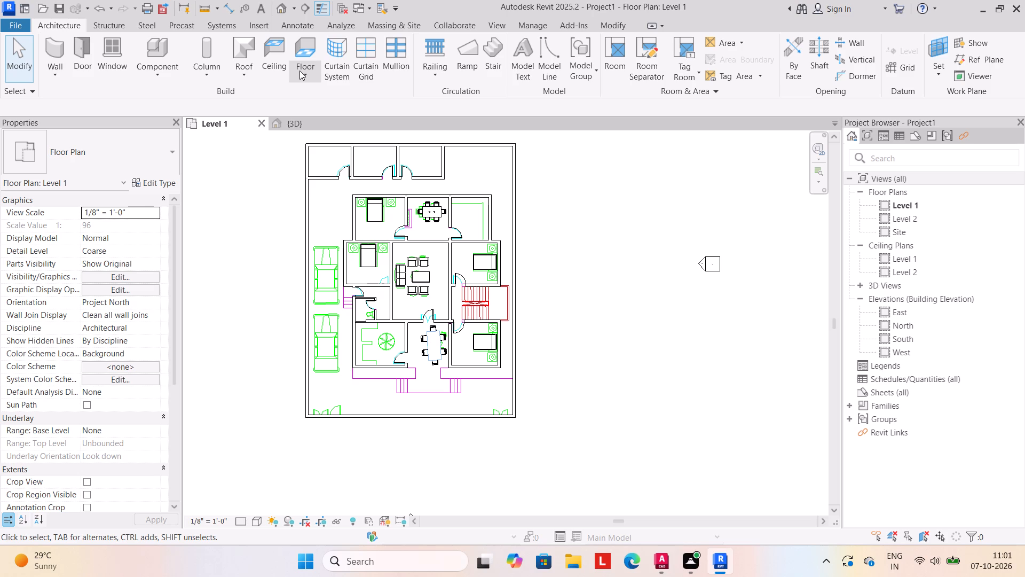
left_click(346, 95)
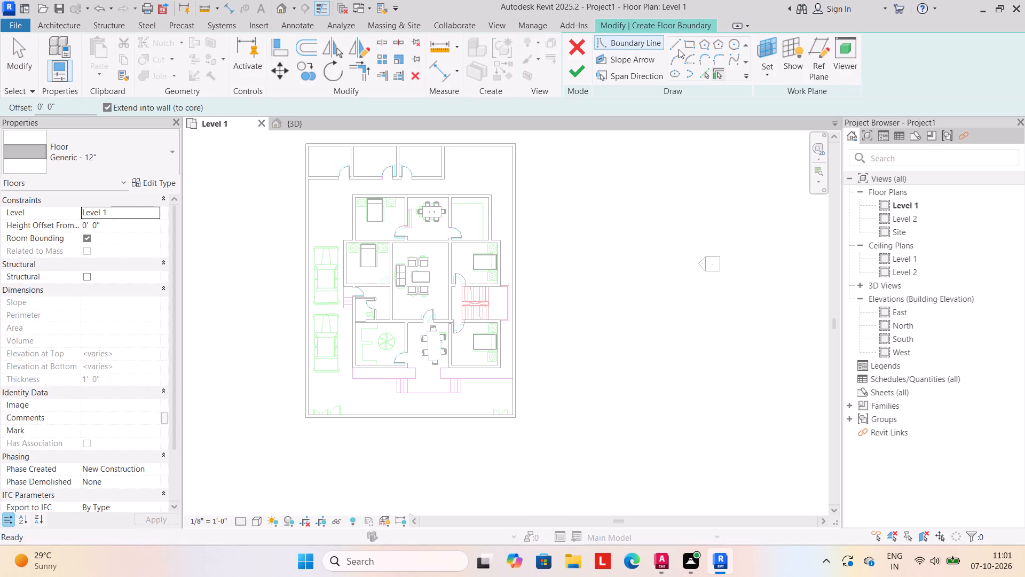
left_click(688, 45)
left_click(157, 184)
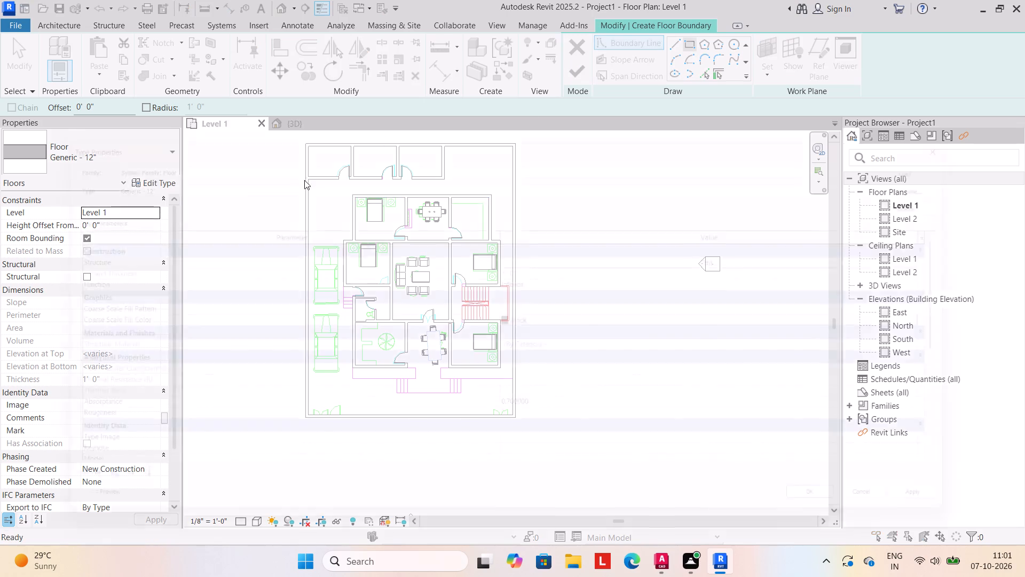
left_click(719, 254)
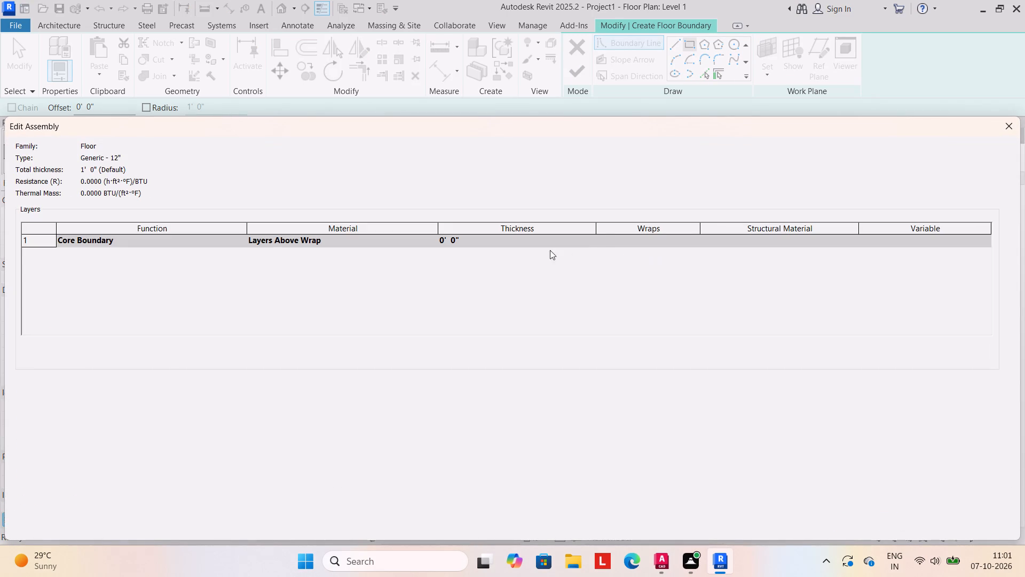
left_click(521, 250)
type("6\"")
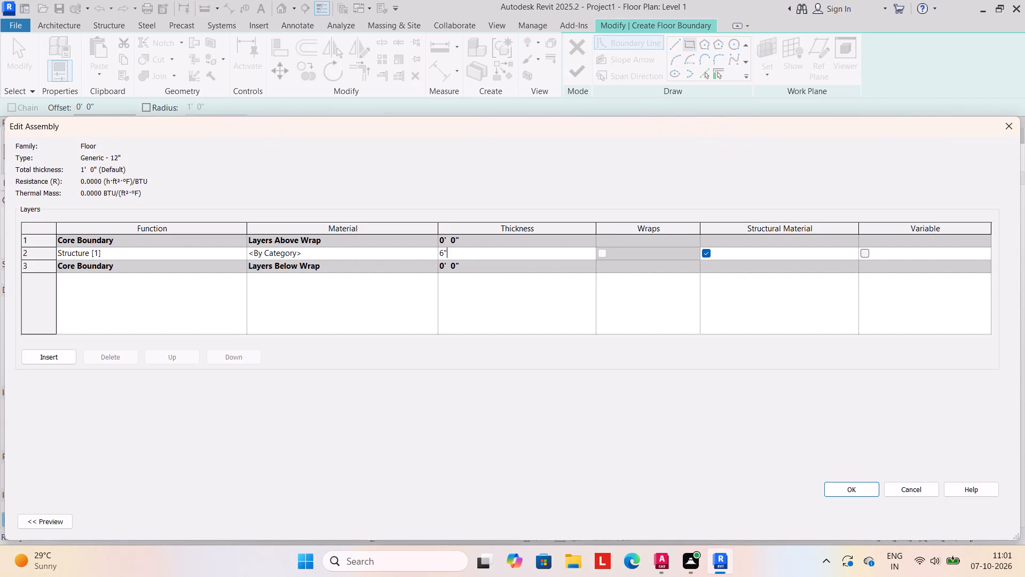
key("Return")
left_click(840, 485)
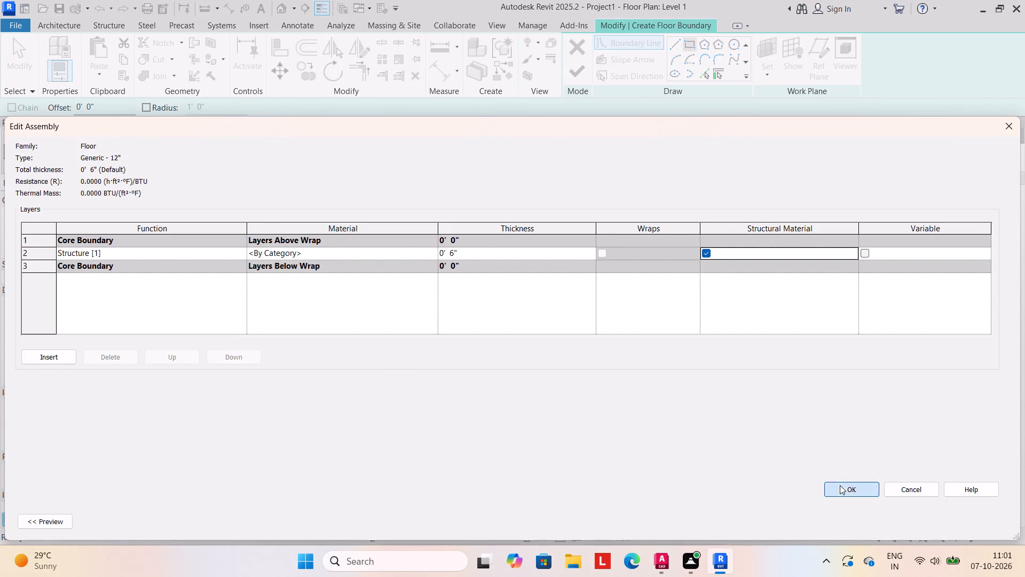
left_click(982, 521)
left_click(877, 522)
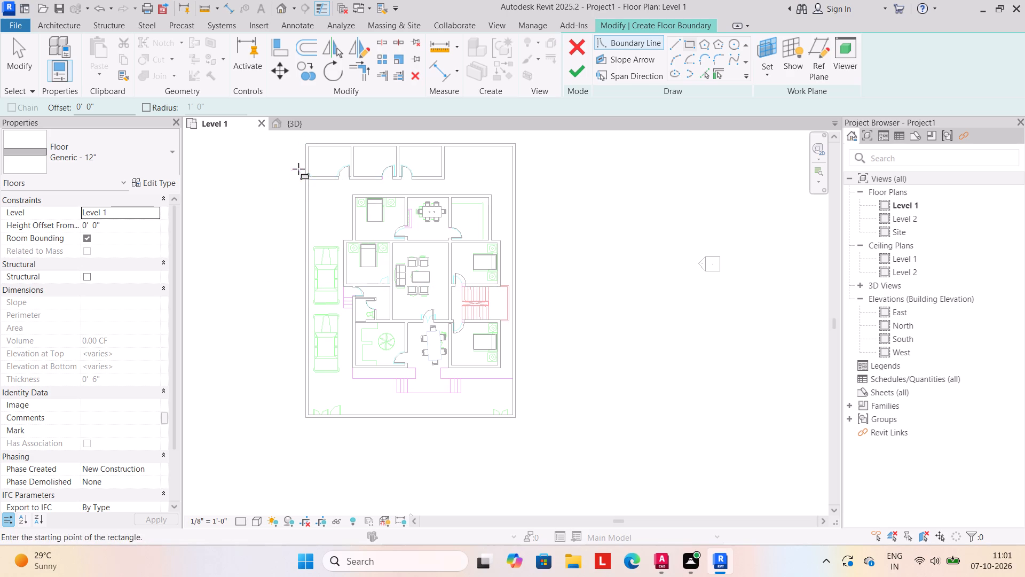
Draw the rectangular floor boundary between the northwest and southeast outer corners of the compound wall, and finish the floor.
middle_click_drag(264, 206, 260, 236)
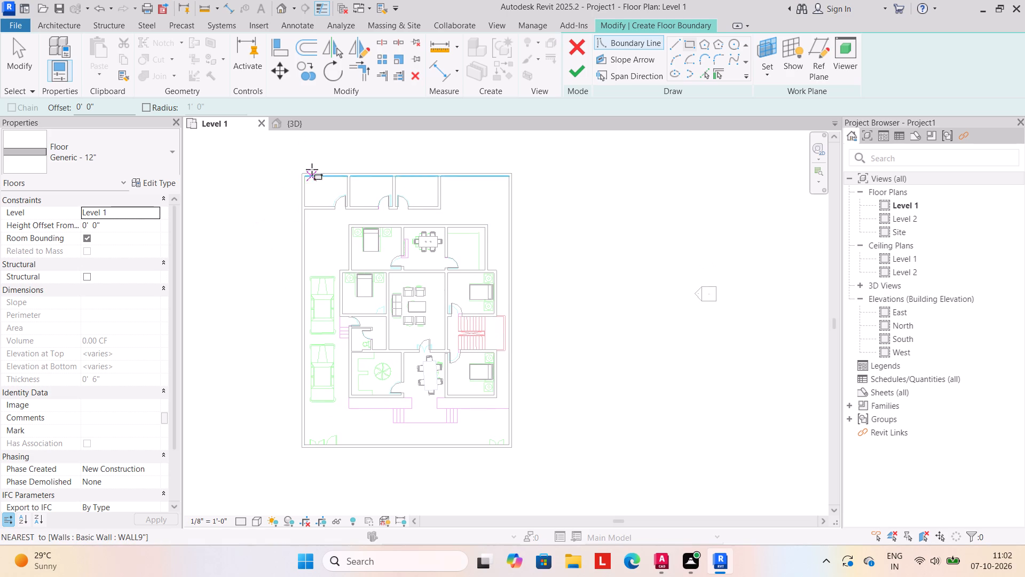
scroll(301, 167, "up", 4)
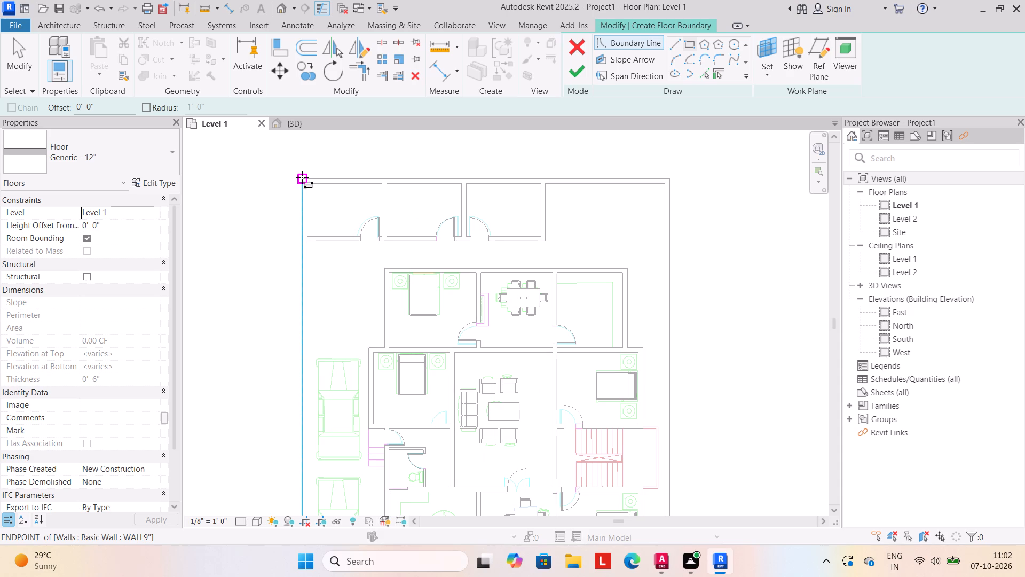
left_click(302, 177)
middle_click_drag(533, 416, 505, 228)
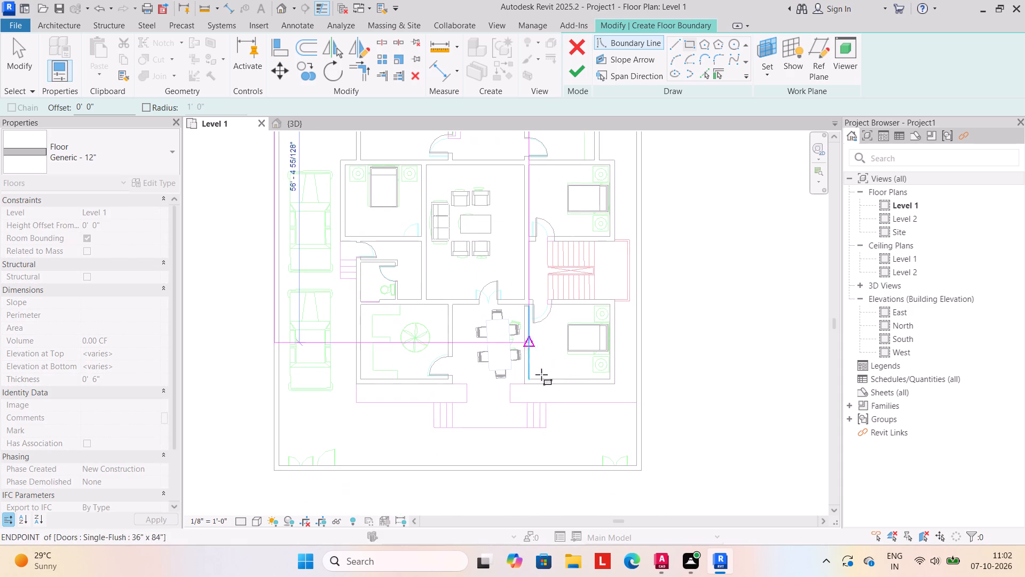
scroll(637, 481, "up", 5)
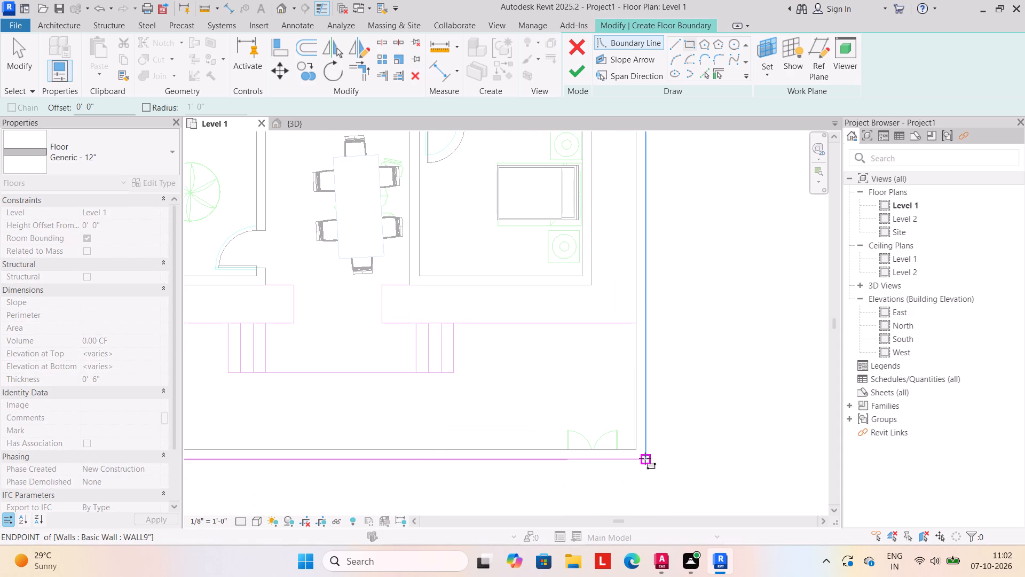
left_click(645, 458)
left_click(575, 72)
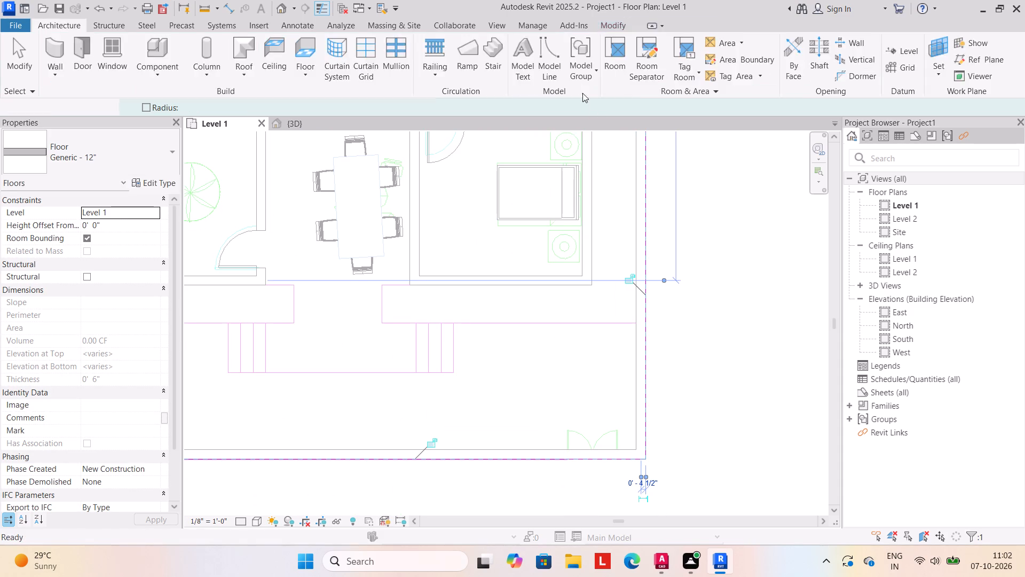
left_click(695, 318)
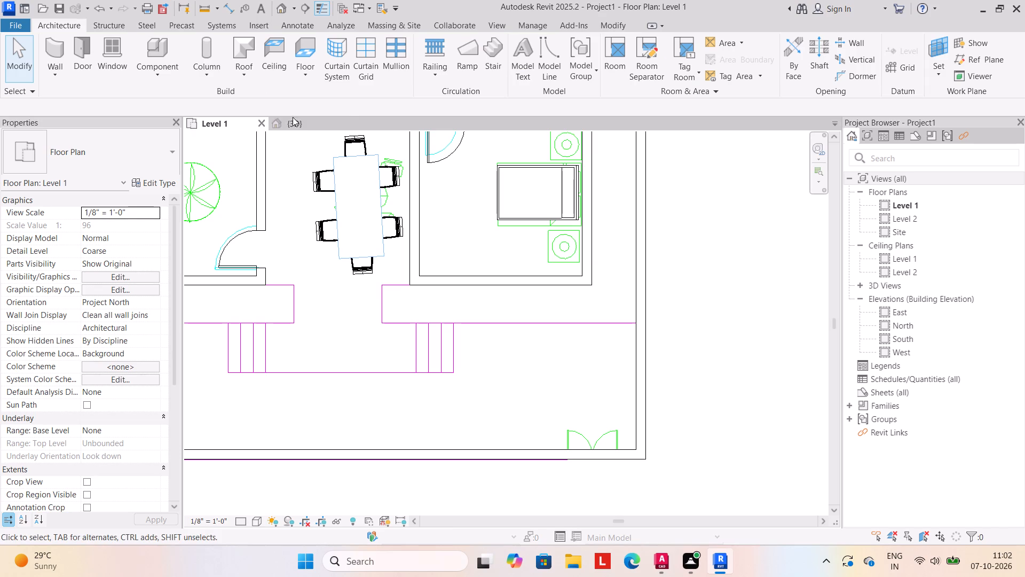
Temporarily hide the front (south) compound wall in the 3D view.
left_click(300, 120)
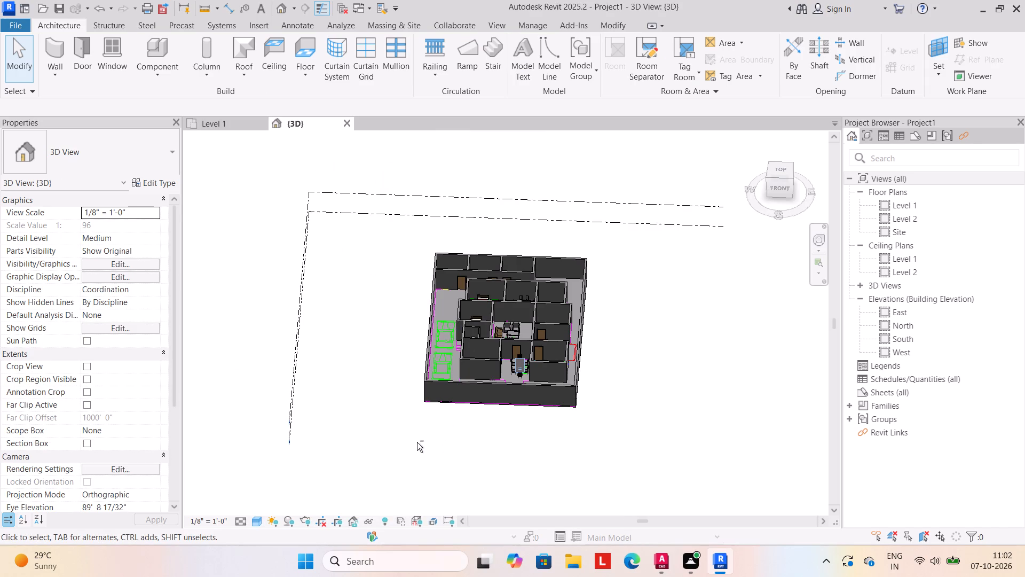
middle_click_drag(417, 442, 420, 425, "shift")
scroll(413, 481, "up", 1, "shift")
left_click(450, 378)
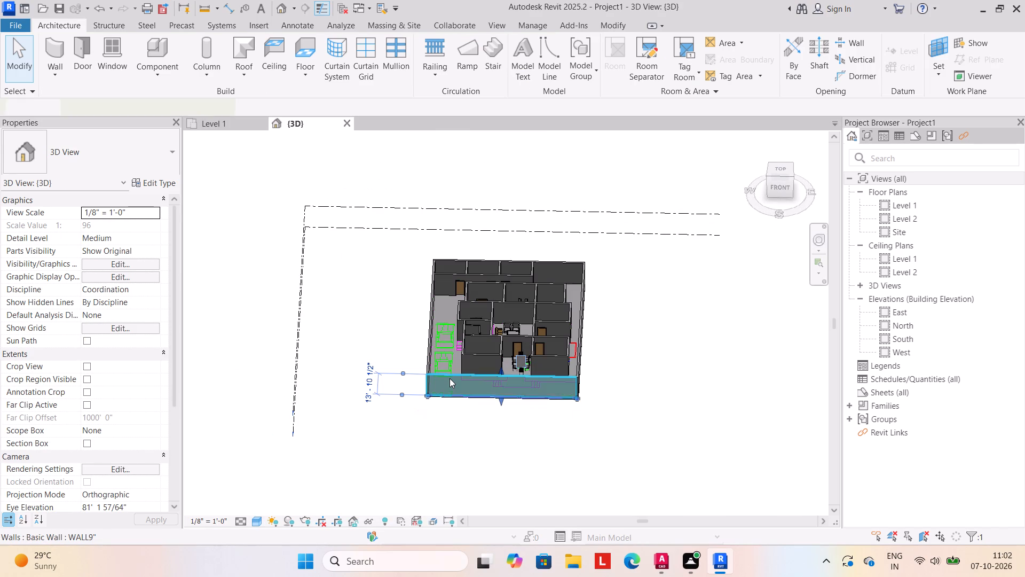
type("HH")
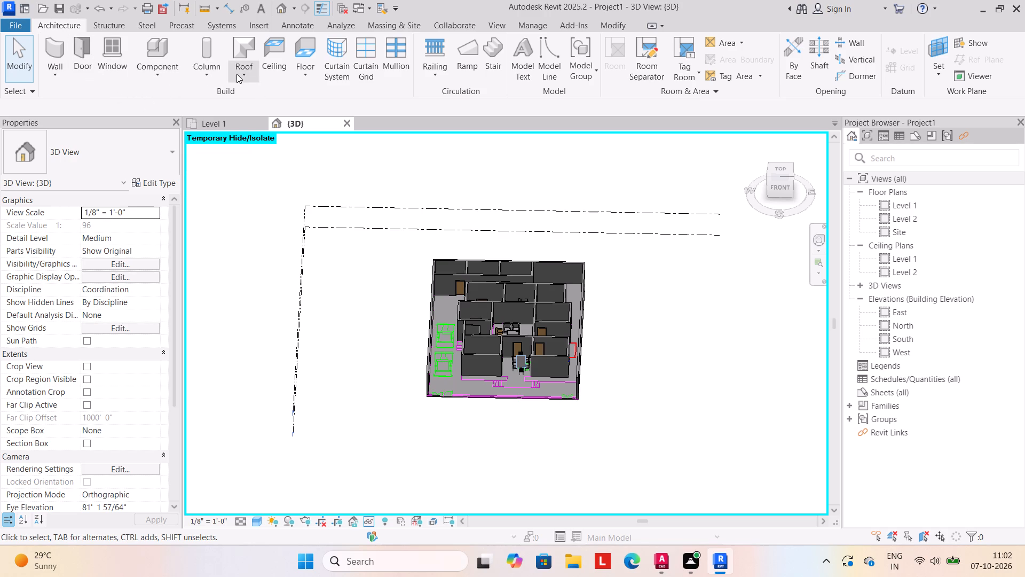
Start placing a component and browse up from the SHUBHAM CITY folder for a family to load.
left_click(157, 78)
left_click(161, 93)
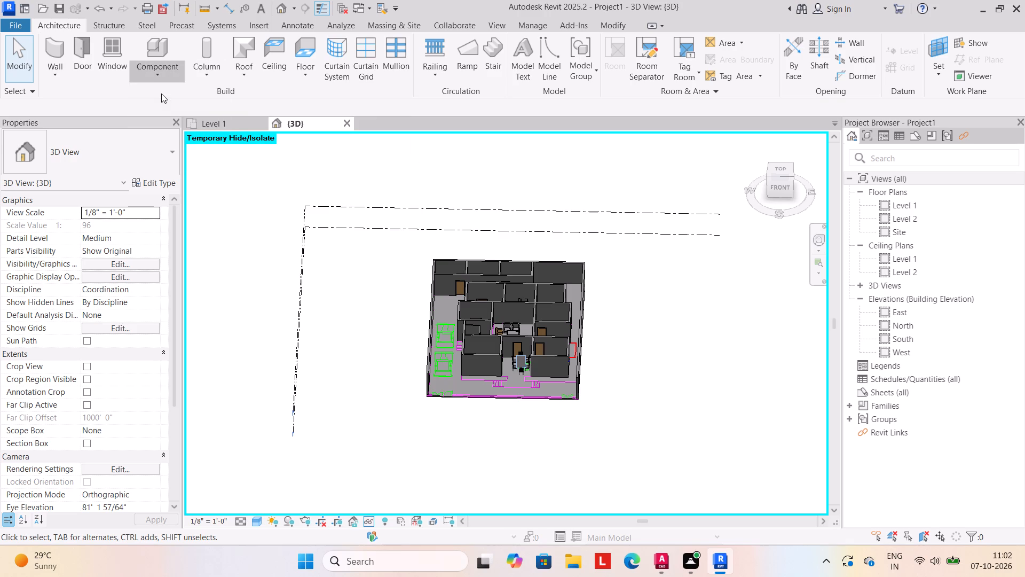
left_click(576, 63)
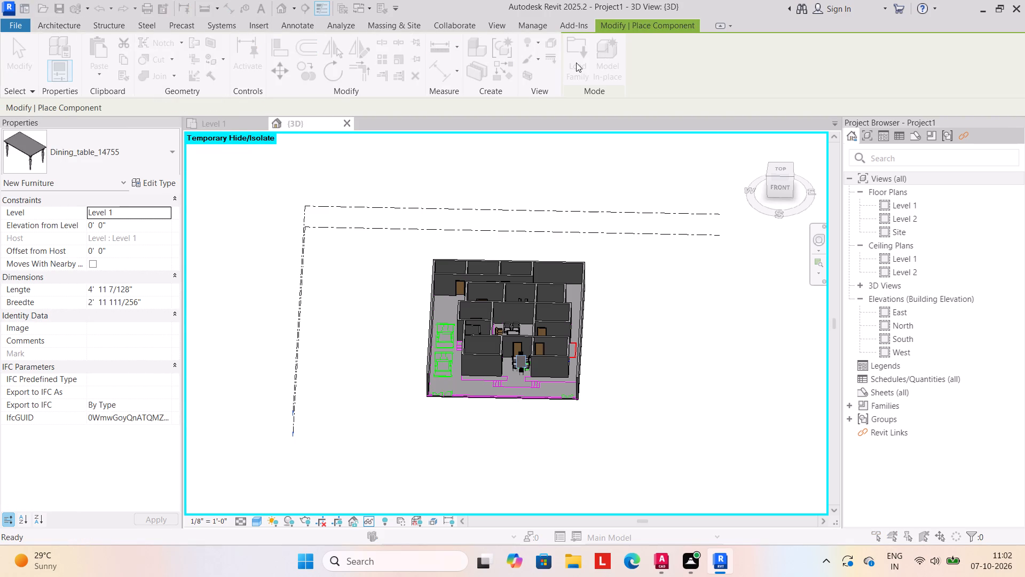
left_click(673, 141)
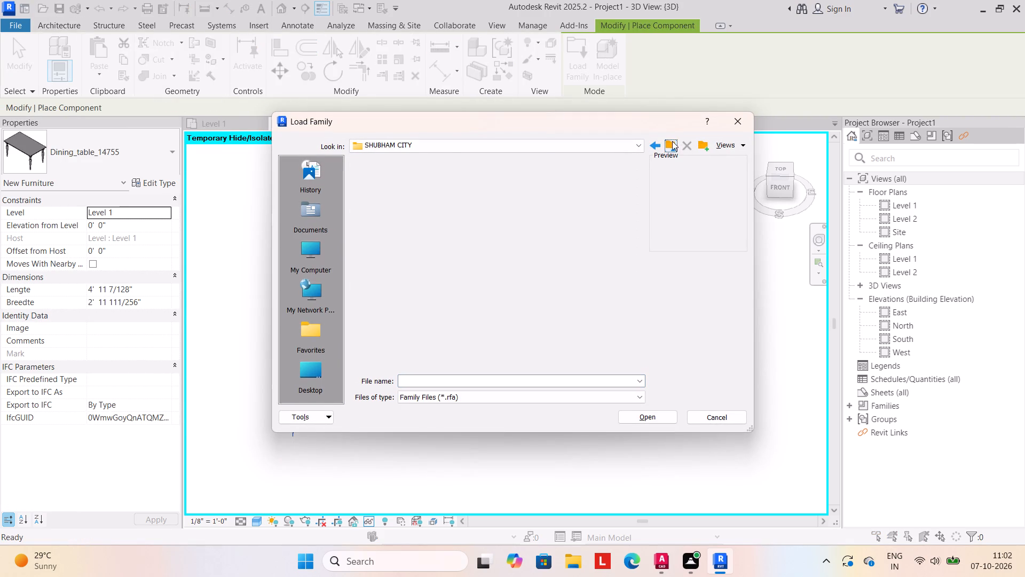
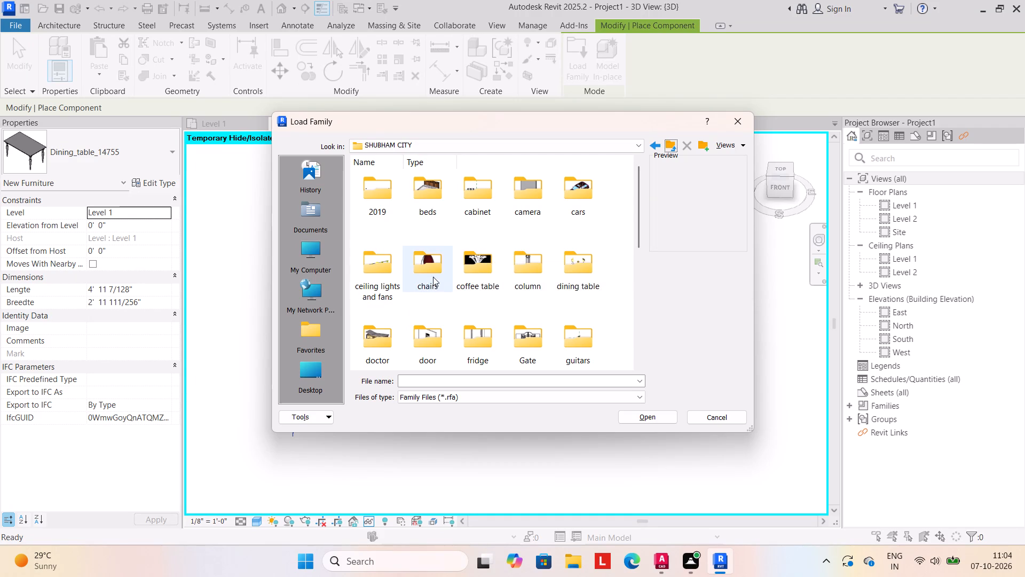
Load the 2012 Porsche 911 Carrera S family from the cars folder and place it on the northern car outline beside the house.
scroll(465, 281, "down", 5)
scroll(466, 283, "up", 4)
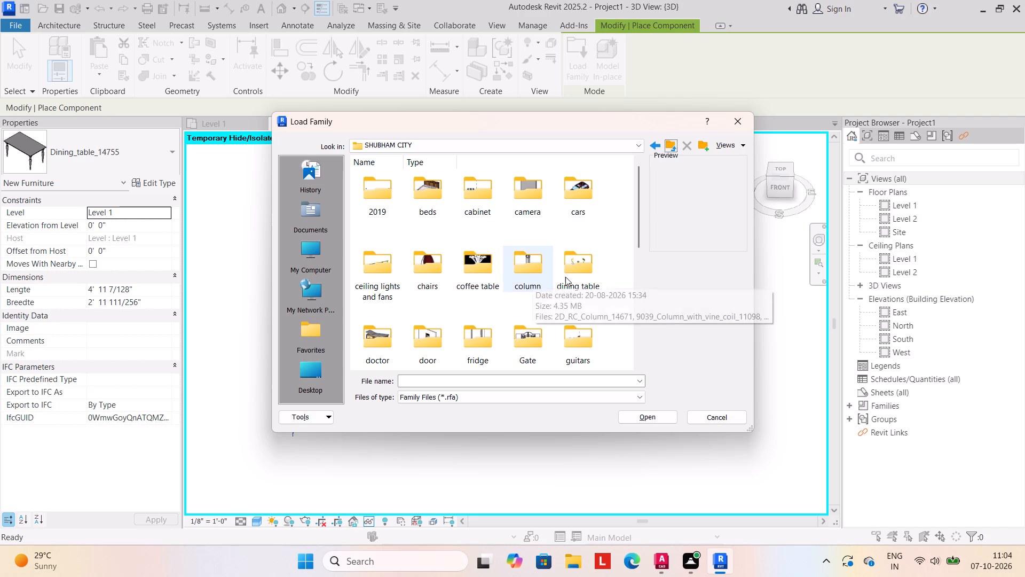
scroll(573, 282, "down", 5)
scroll(604, 190, "up", 5)
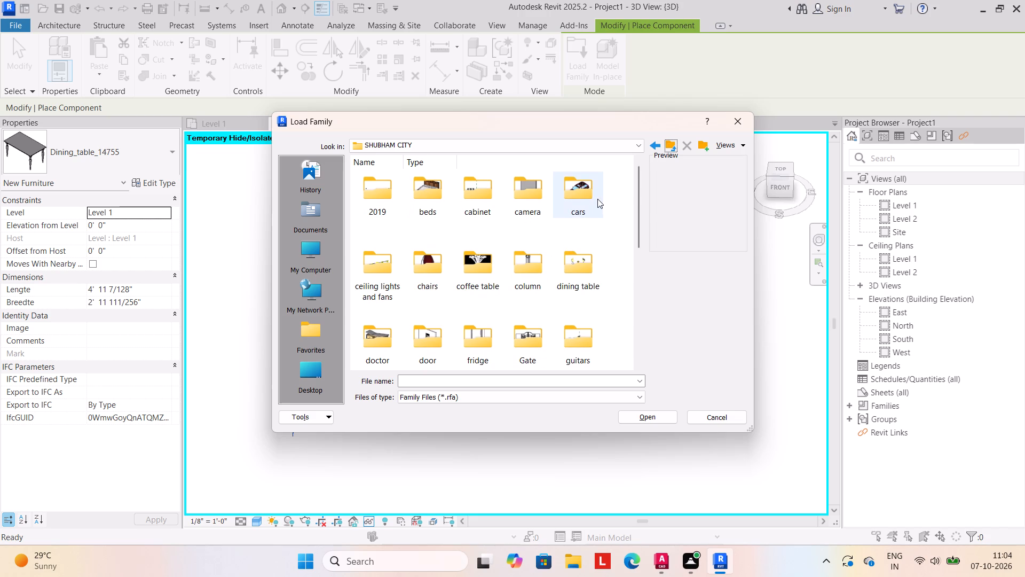
double_click(585, 192)
double_click(580, 189)
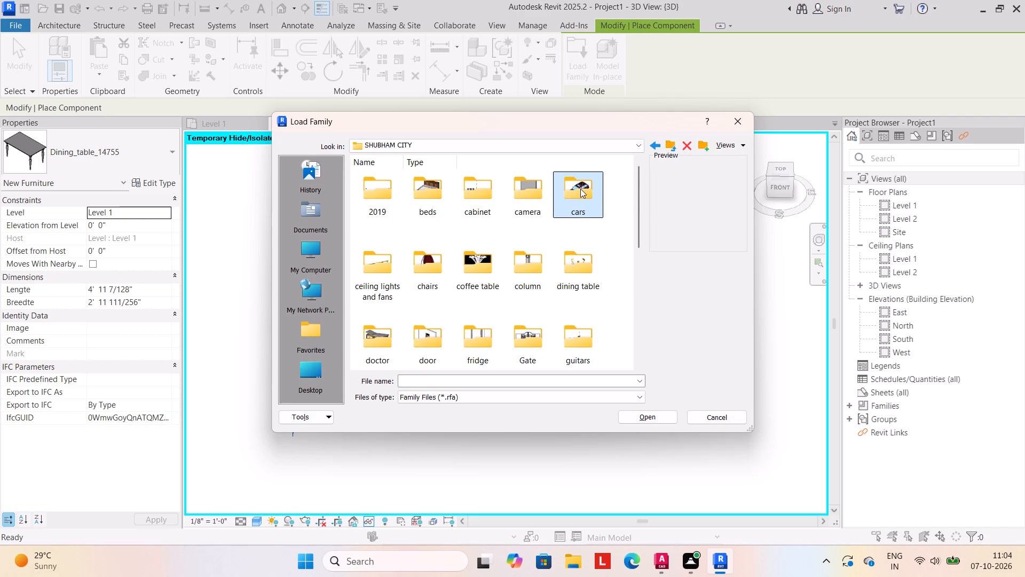
left_click(532, 195)
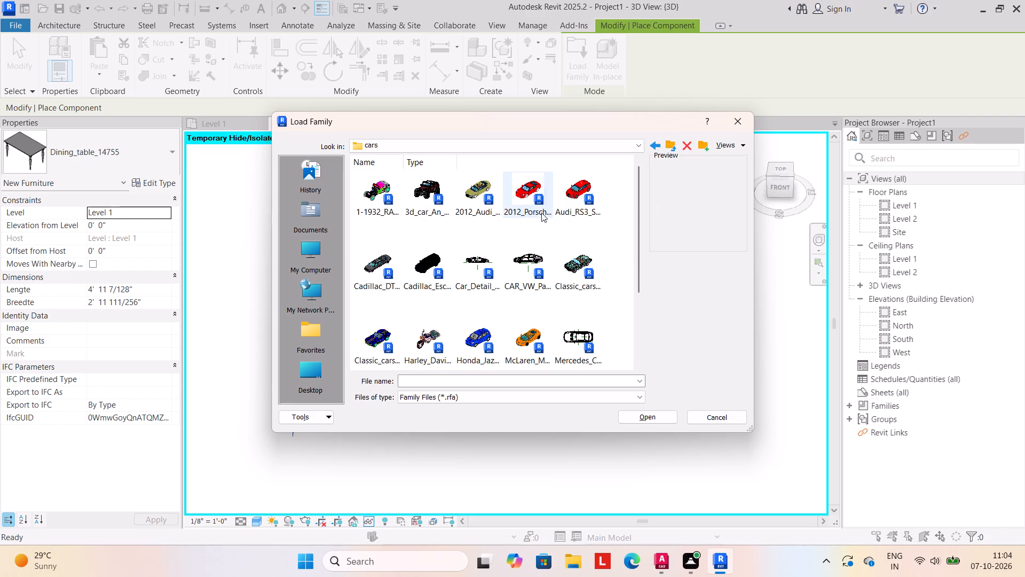
left_click(651, 416)
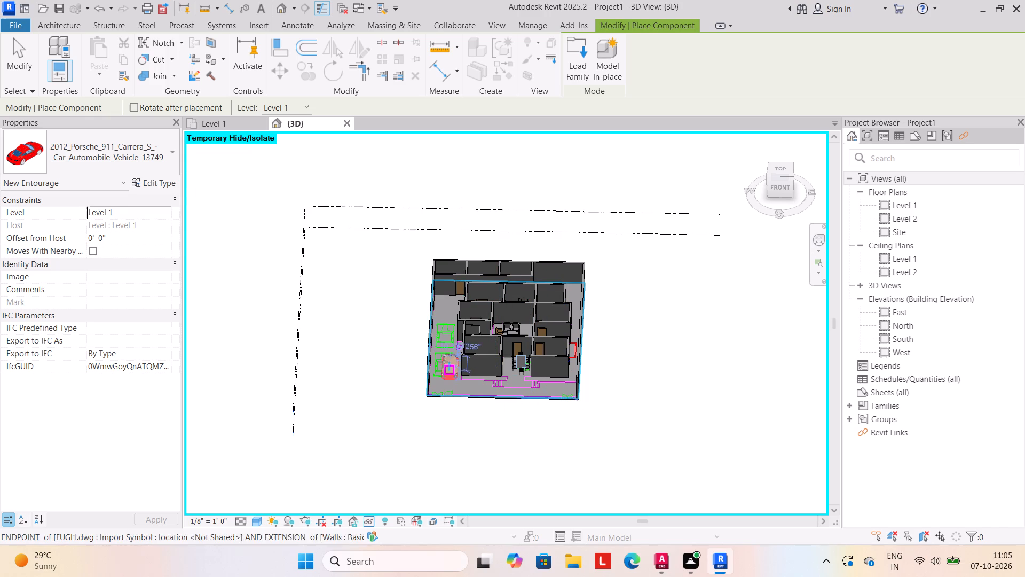
scroll(444, 336, "up", 12)
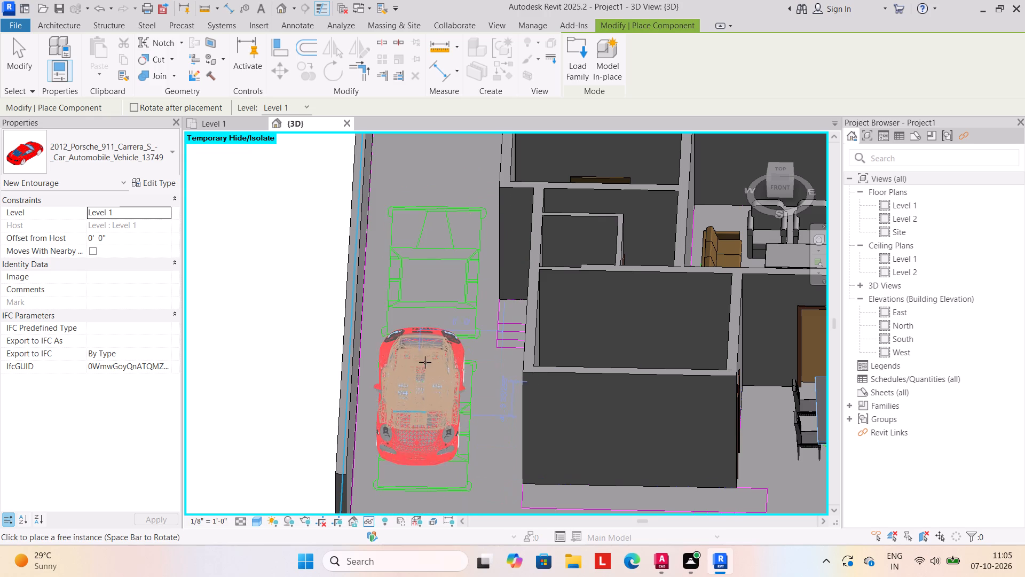
left_click(434, 281)
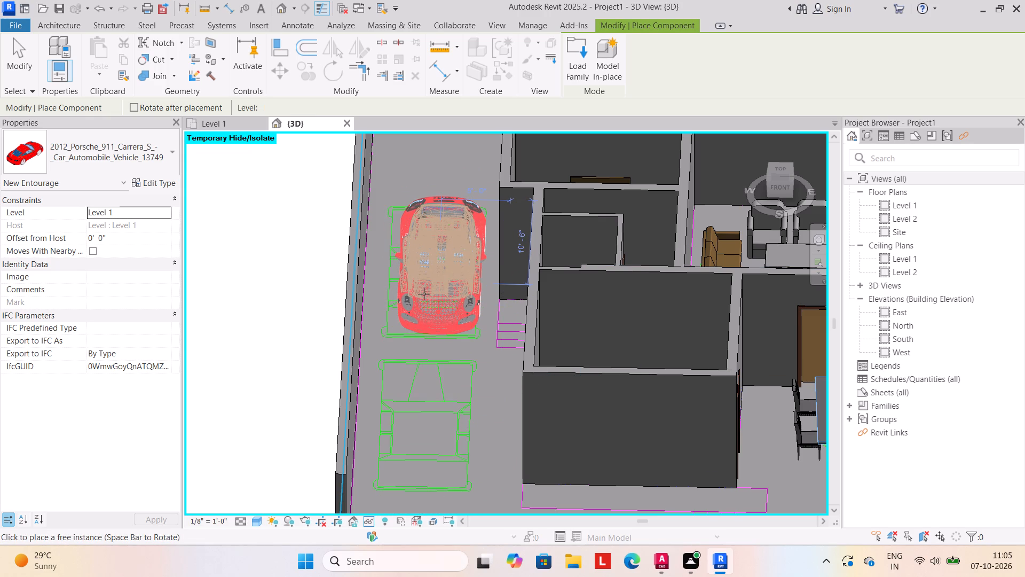
Load the 2012 Audi A8 family from the cars folder and place it, turned 180°, on the southern car outline.
left_click(581, 68)
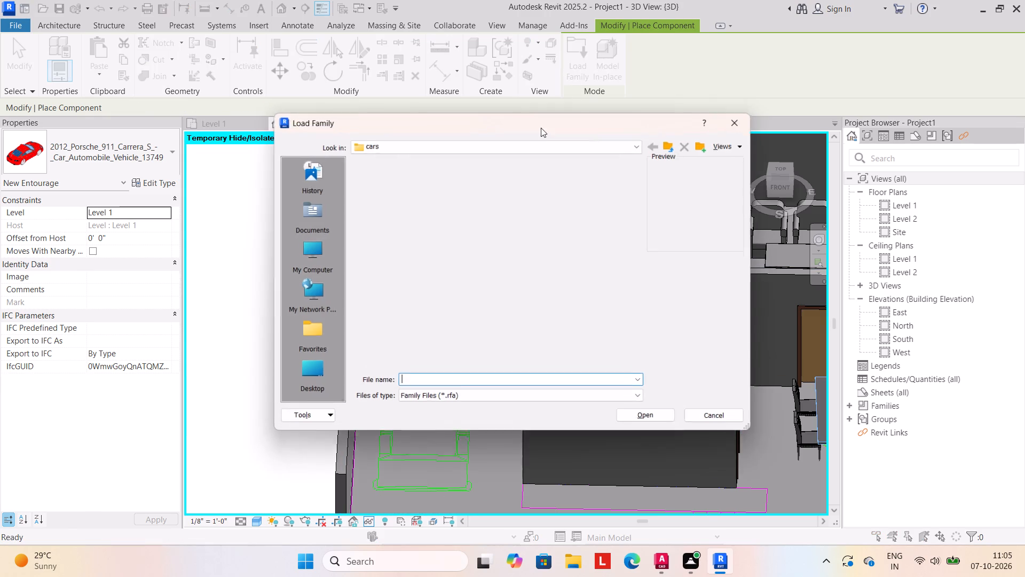
left_click(477, 185)
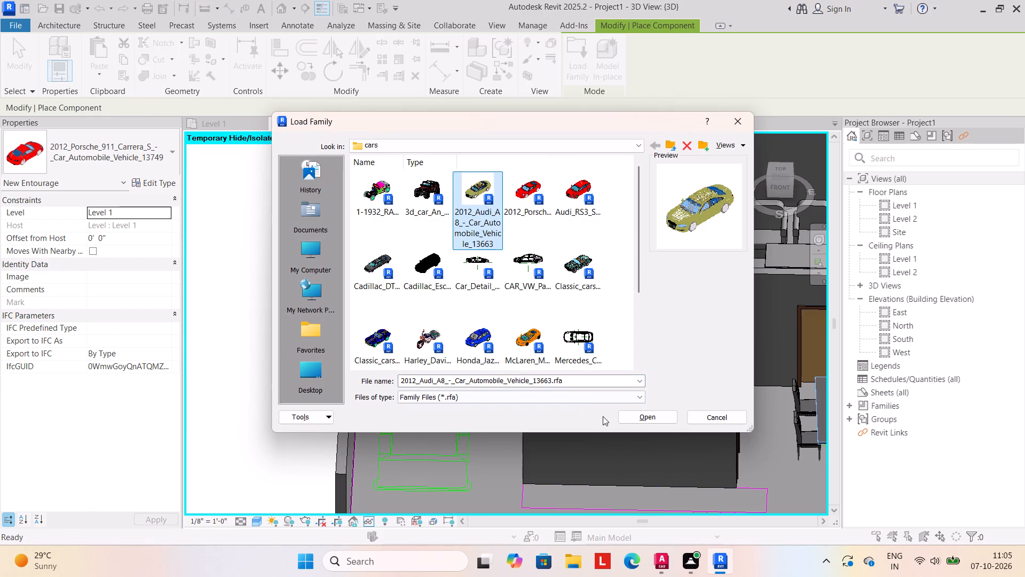
left_click(620, 413)
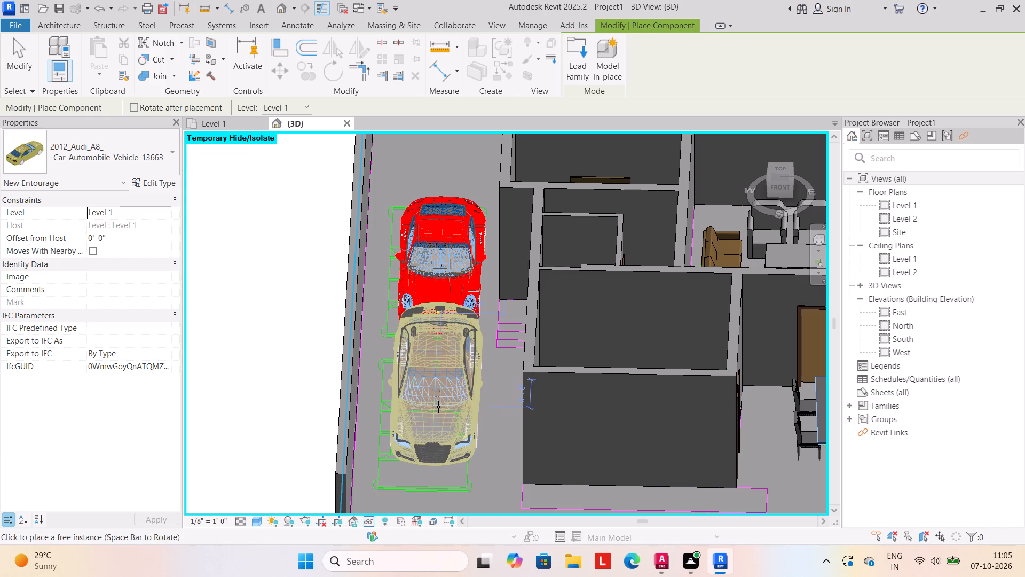
key("space")
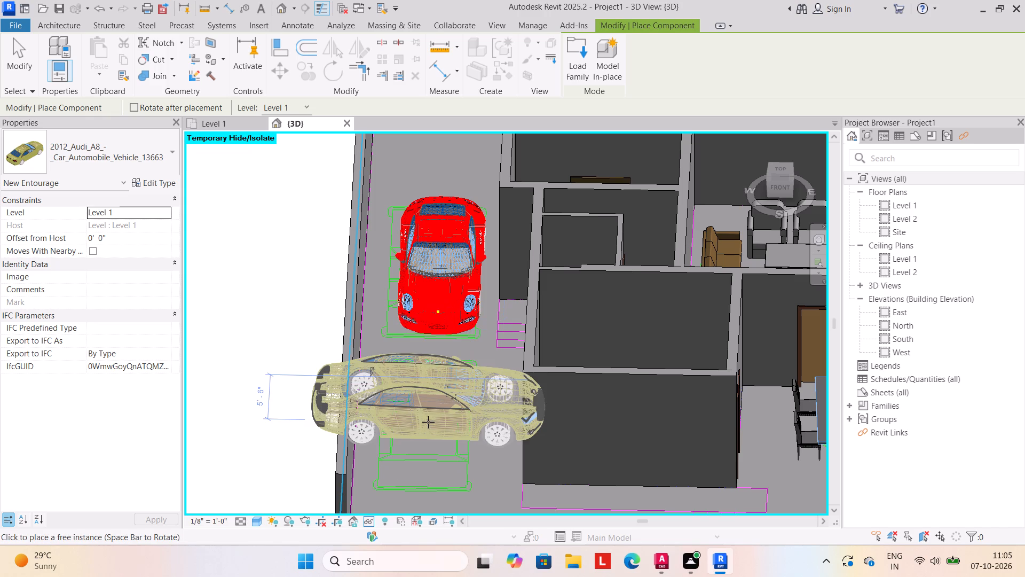
key("space")
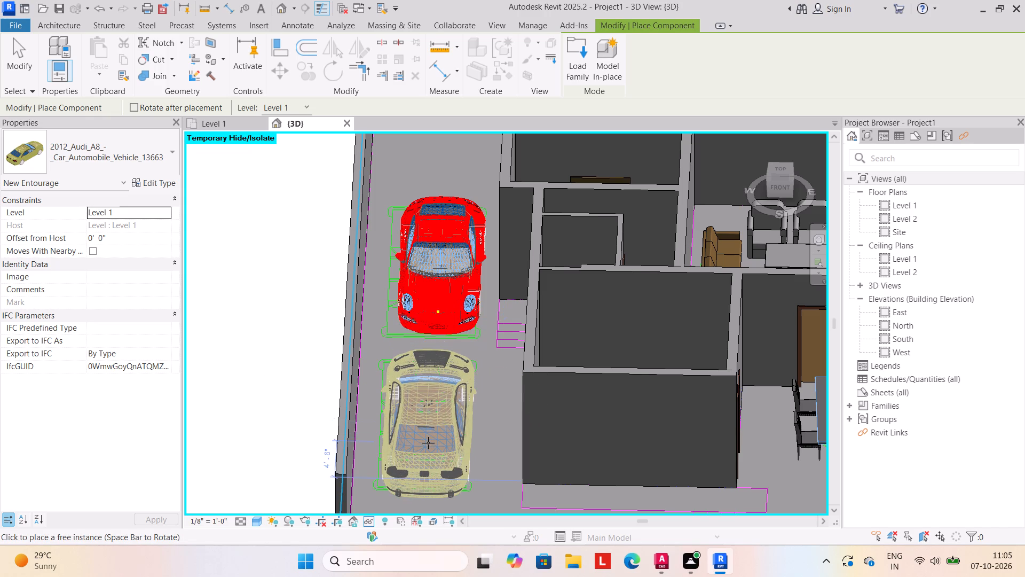
left_click(428, 443)
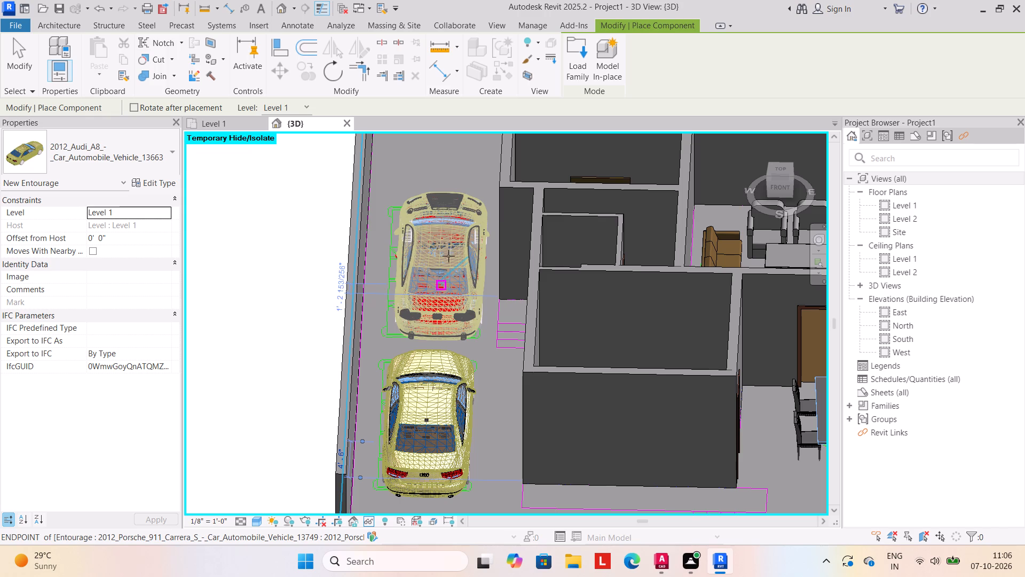
key("Escape")
key("Escape")
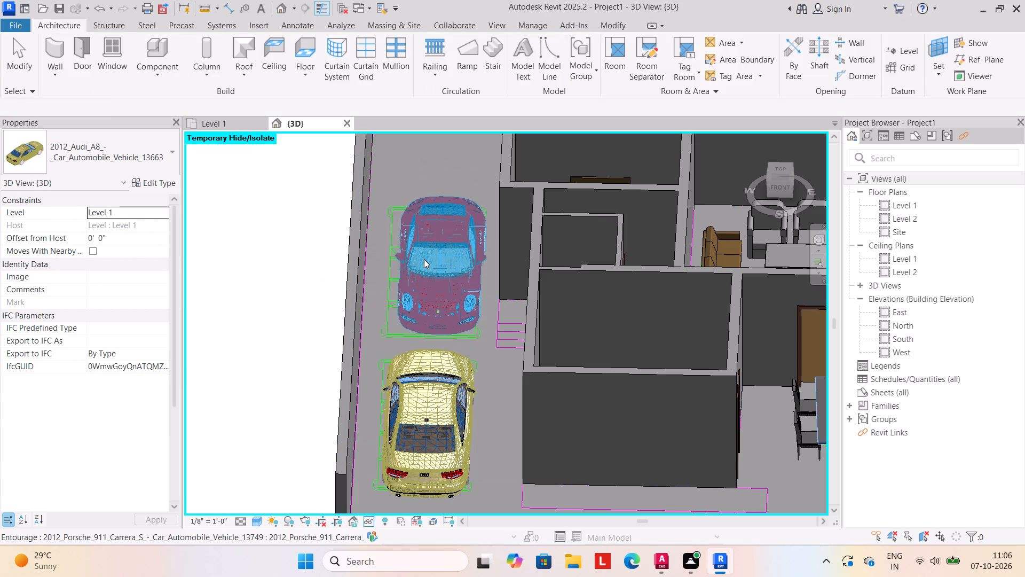
Rotate the placed red Porsche by 180° so it faces the same way as the Audi.
left_click(428, 259)
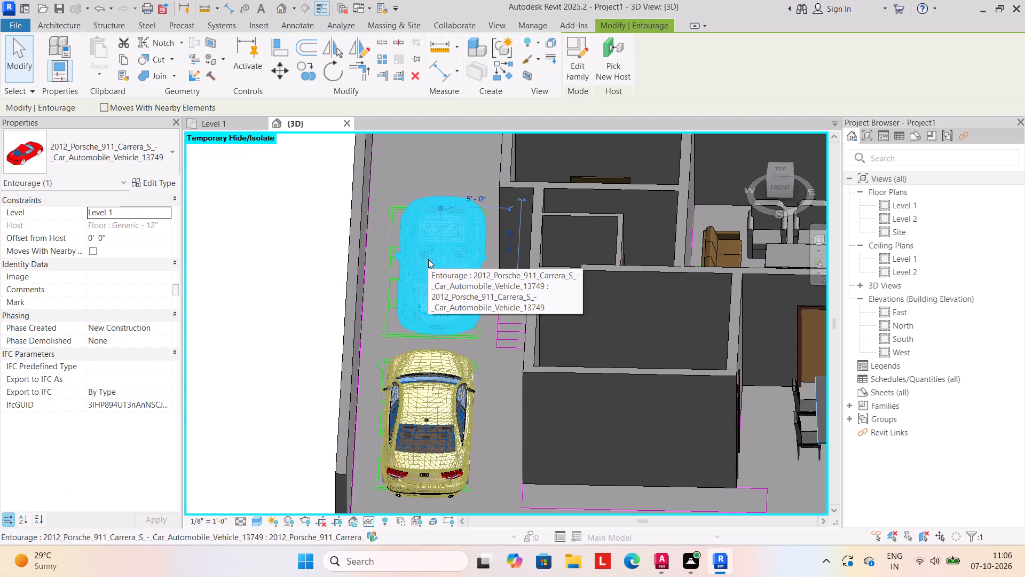
key("space")
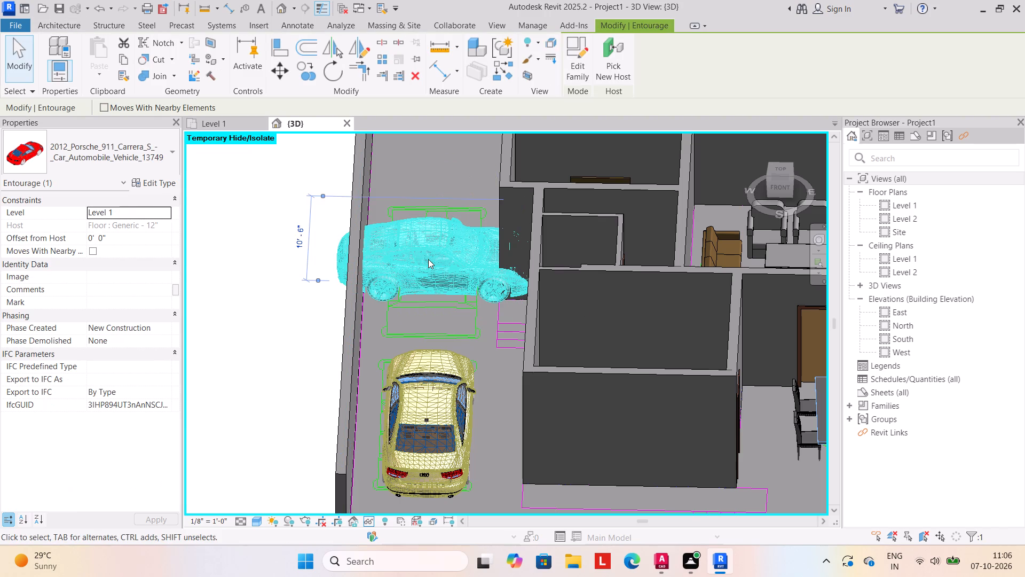
key("space")
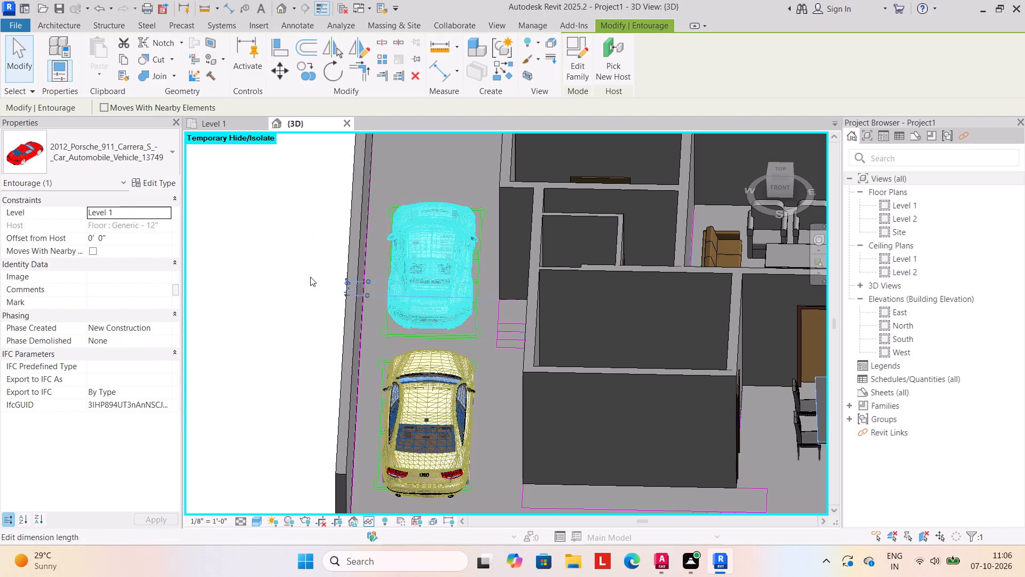
left_click(310, 277)
scroll(279, 285, "down", 3)
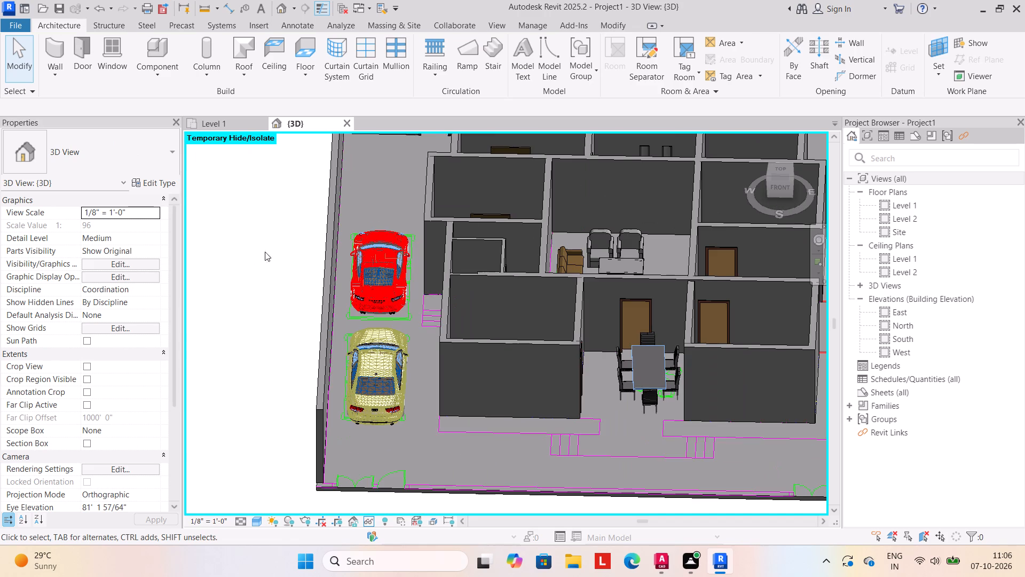
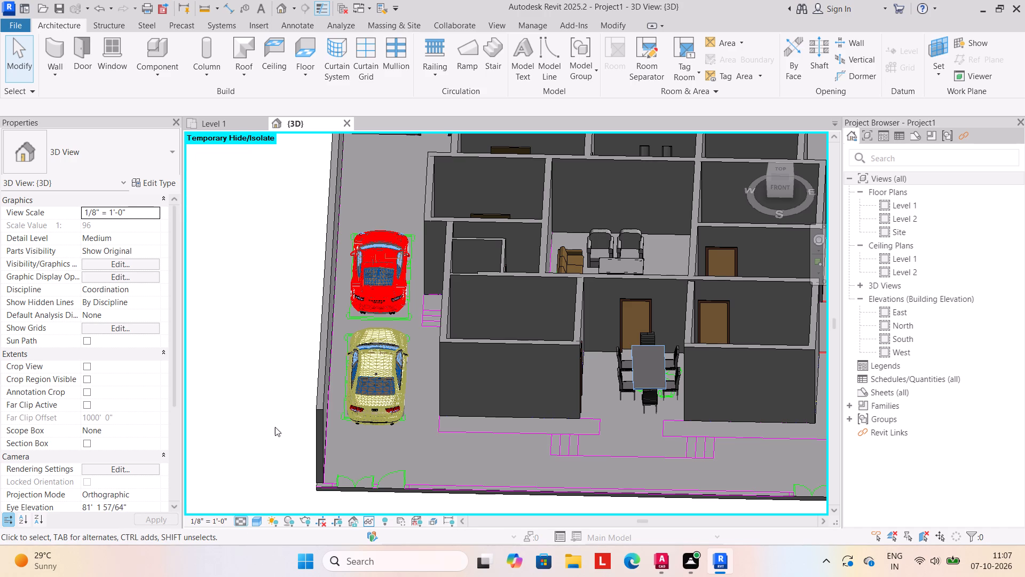
Reset the temporary hide/isolate in the 3D view so the hidden front boundary wall shows again.
scroll(370, 370, "down", 6)
middle_click_drag(350, 397, 333, 404)
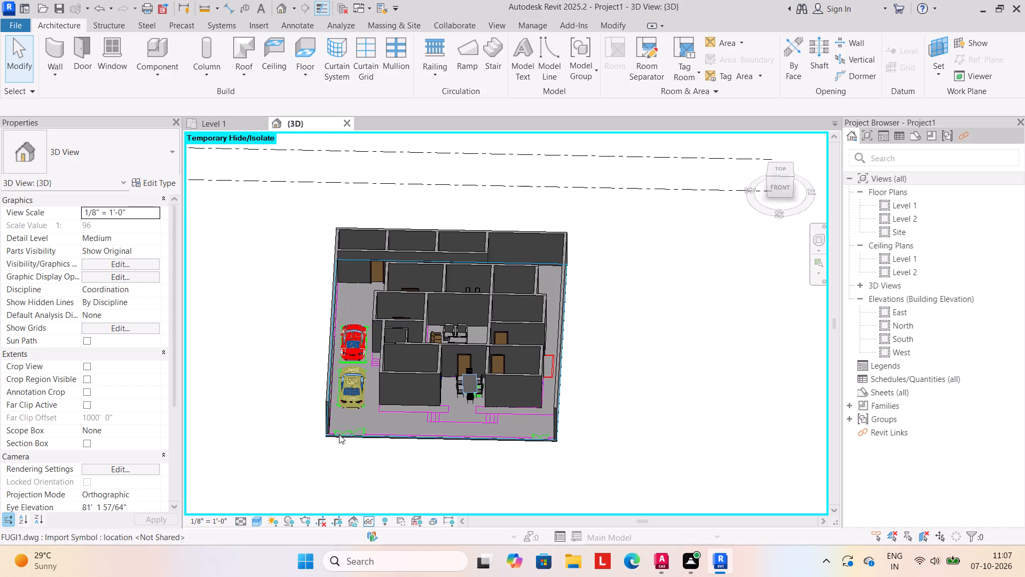
middle_click_drag(344, 464, 370, 438, "shift")
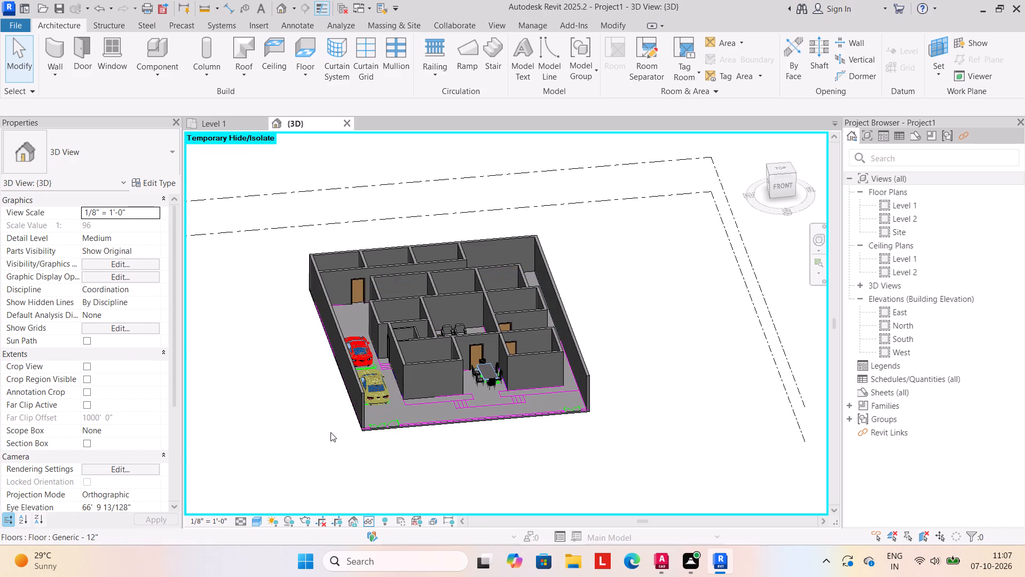
type("HR")
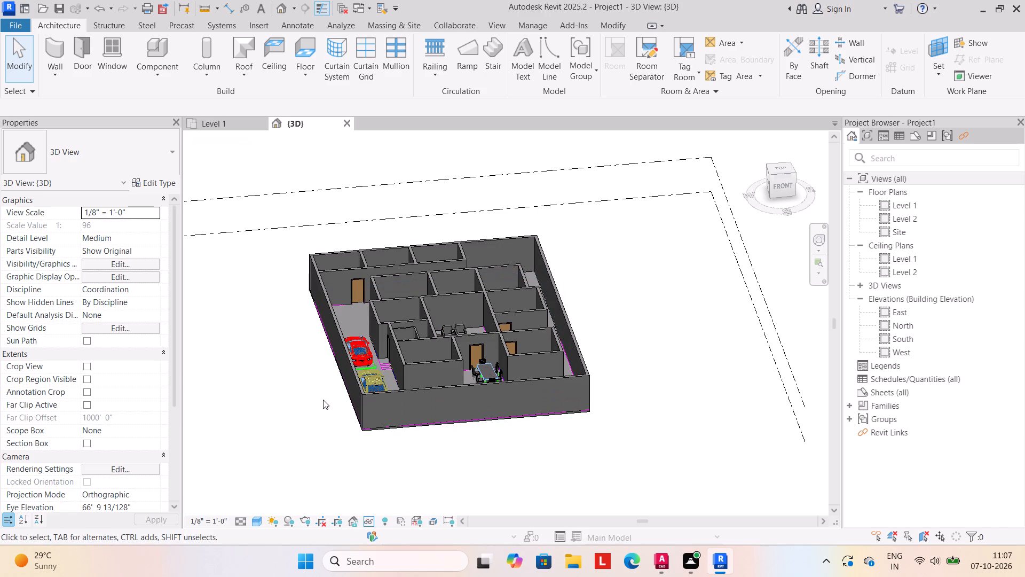
In the Level 1 plan, start a roof by footprint and set the Generic - 12" type's structure thickness to 6".
left_click(233, 129)
scroll(319, 305, "down", 3)
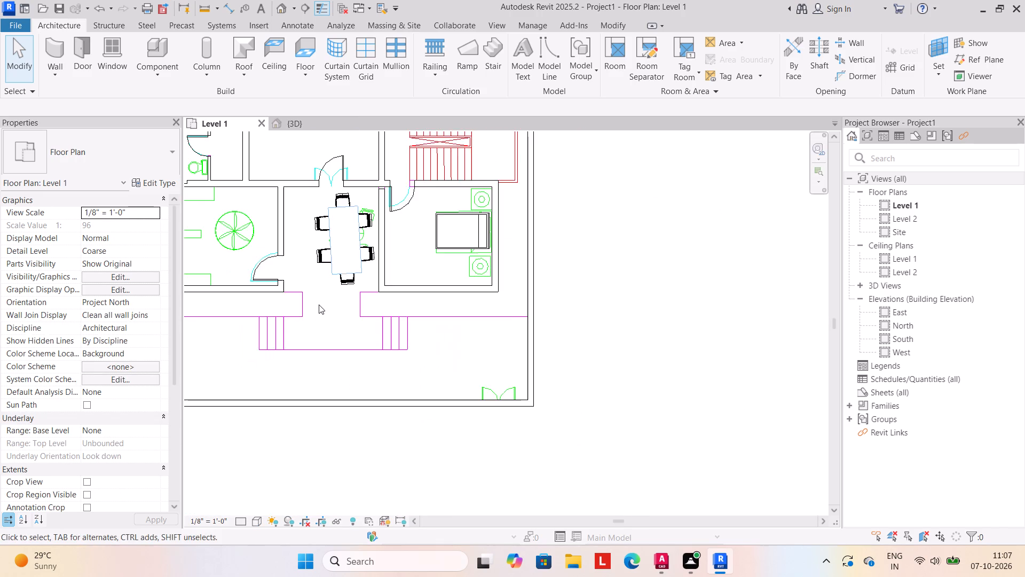
scroll(319, 306, "down", 1)
middle_click_drag(320, 307, 360, 334)
scroll(360, 335, "down", 5)
middle_click_drag(358, 338, 396, 373)
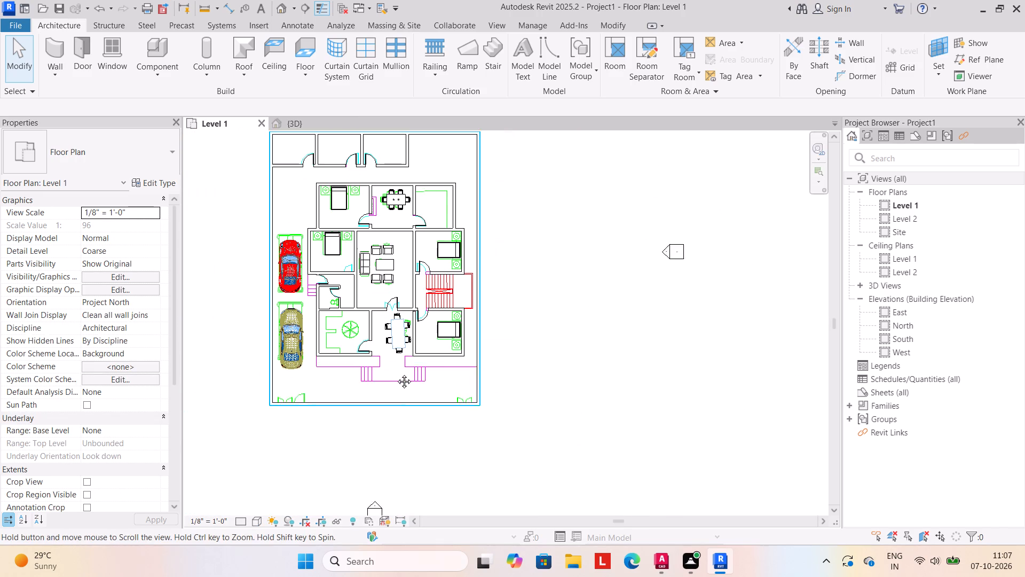
middle_click_drag(396, 373, 400, 376)
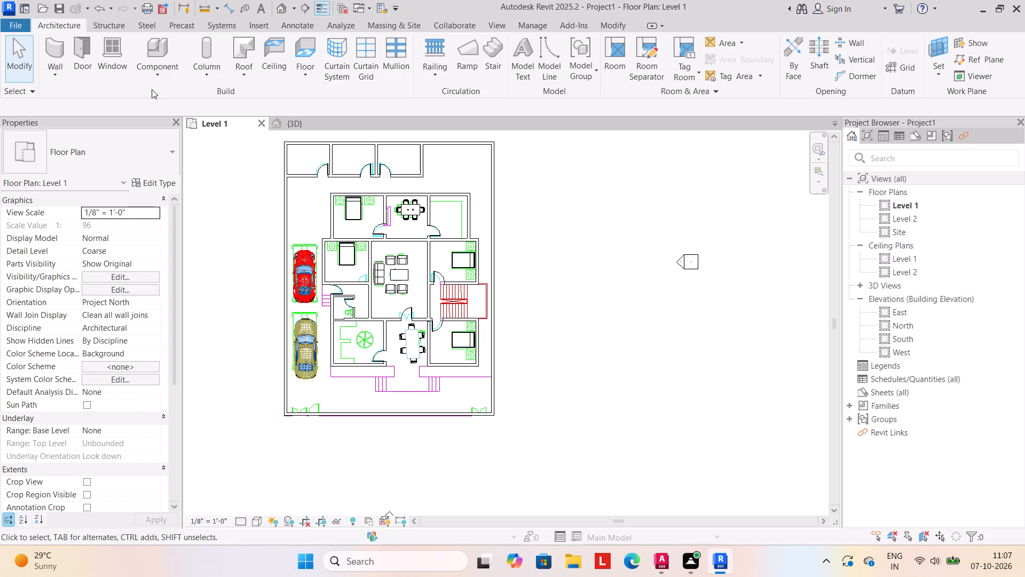
left_click(250, 74)
left_click(254, 88)
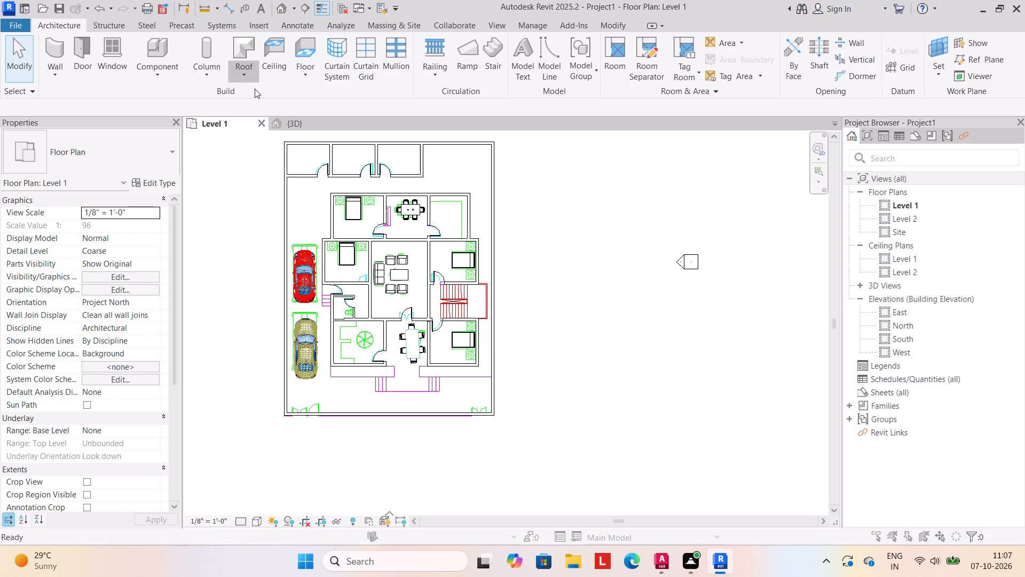
left_click(499, 311)
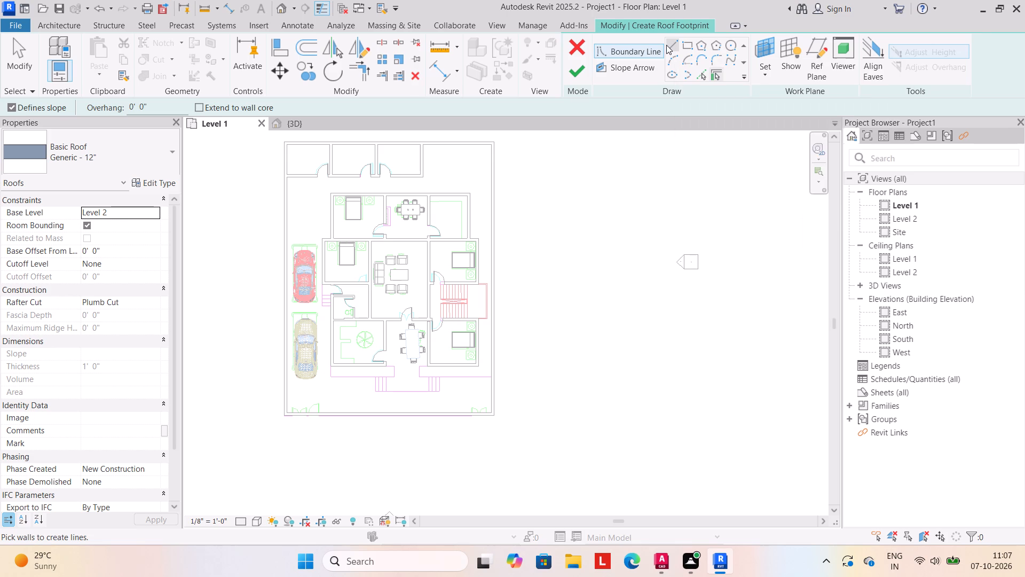
left_click(671, 43)
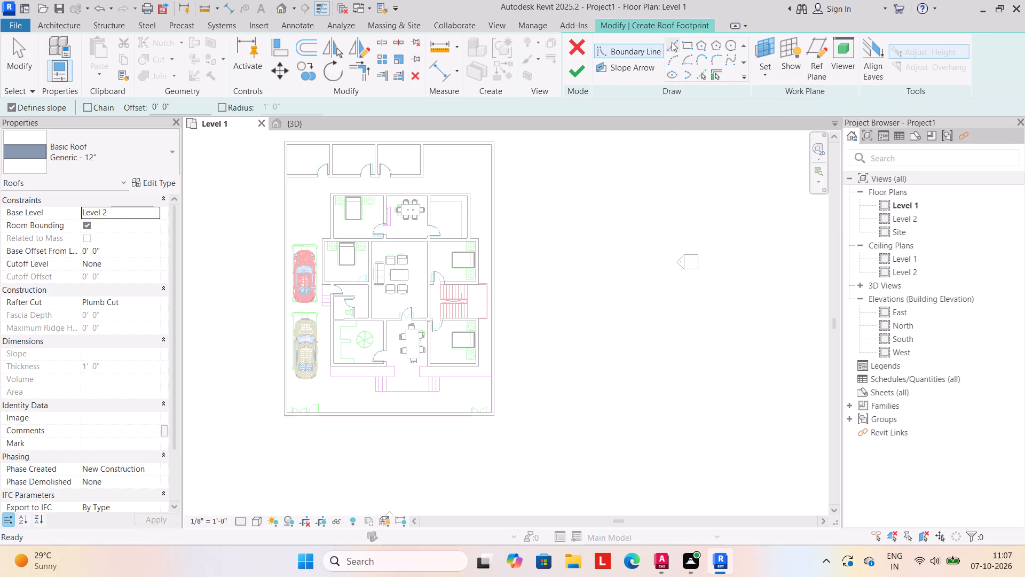
left_click(156, 183)
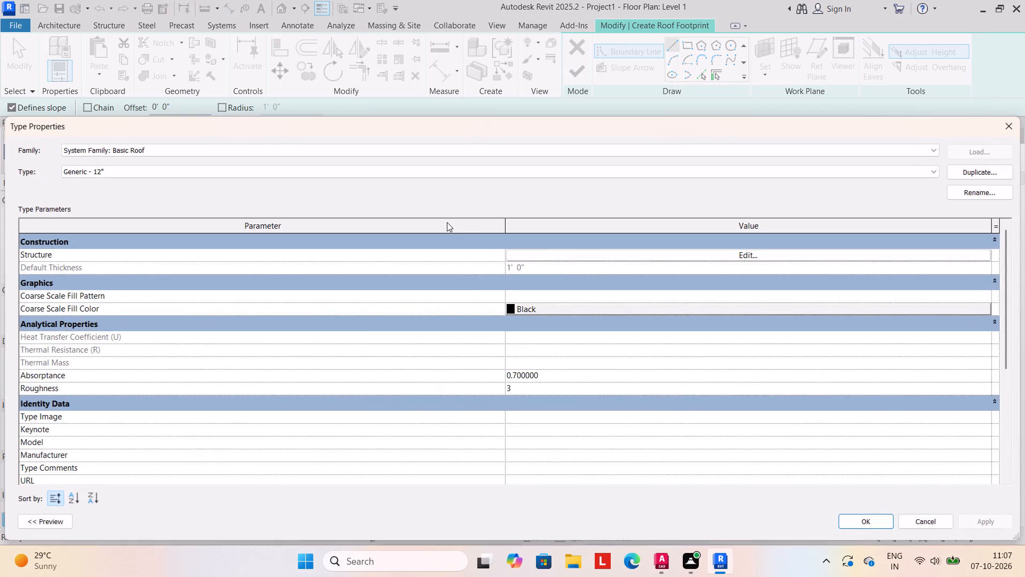
left_click(660, 253)
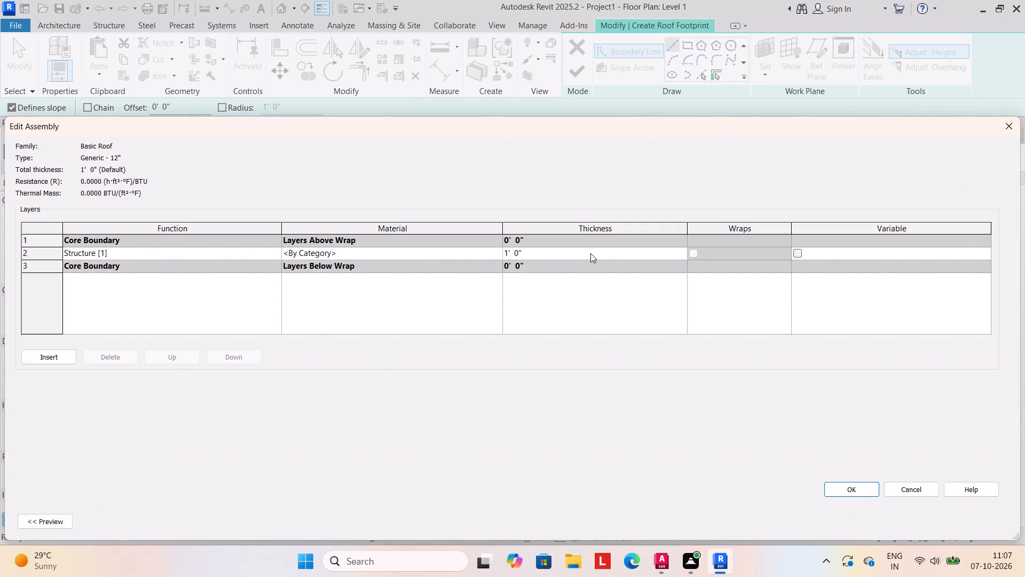
left_click(579, 256)
type("6\"")
key("Return")
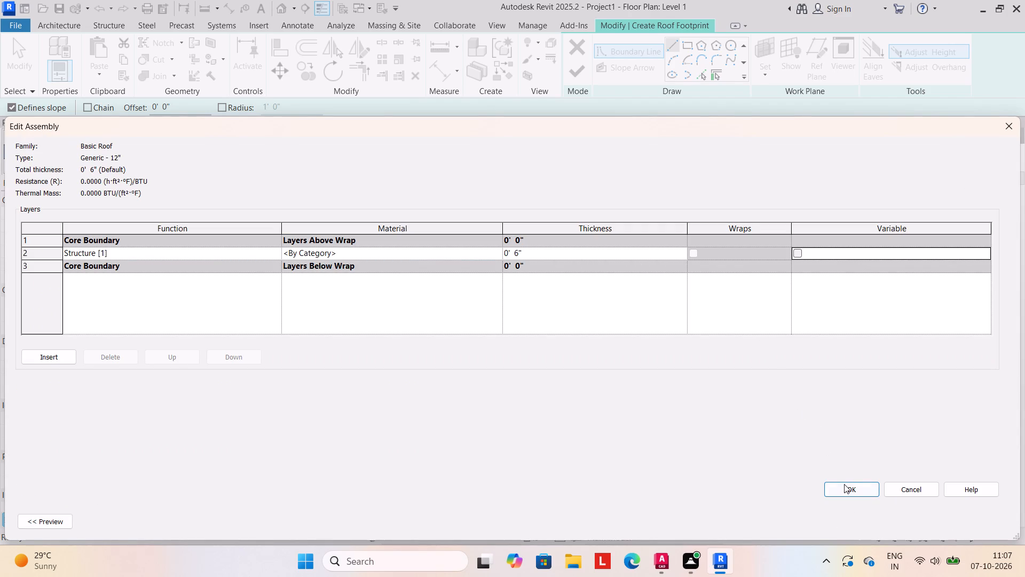
left_click(844, 484)
left_click(982, 517)
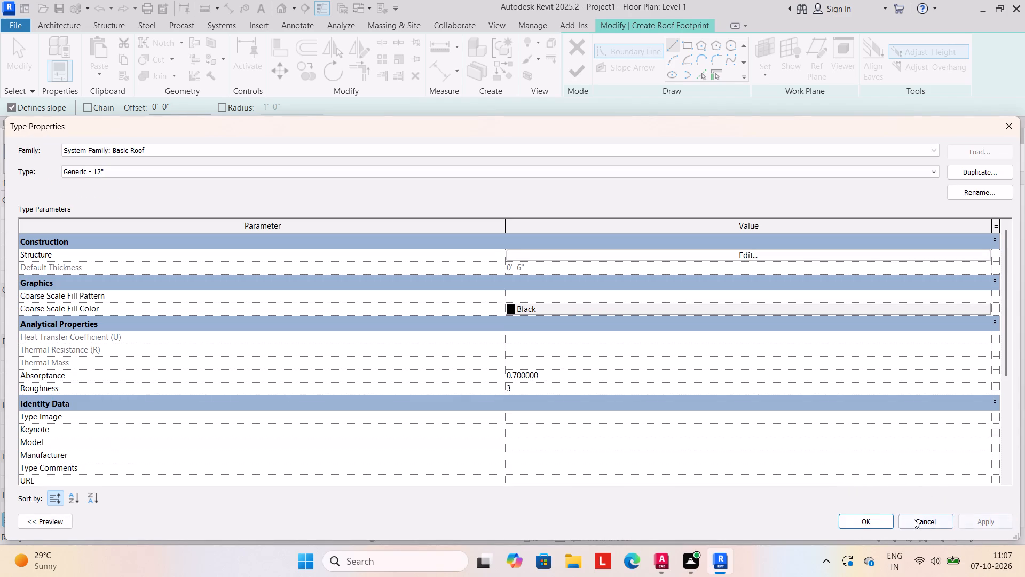
left_click(868, 520)
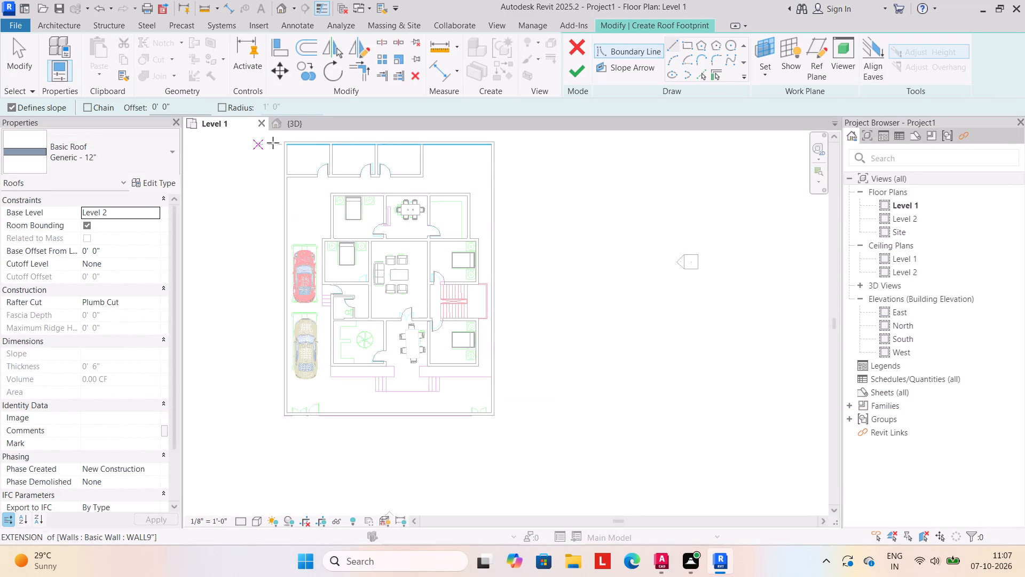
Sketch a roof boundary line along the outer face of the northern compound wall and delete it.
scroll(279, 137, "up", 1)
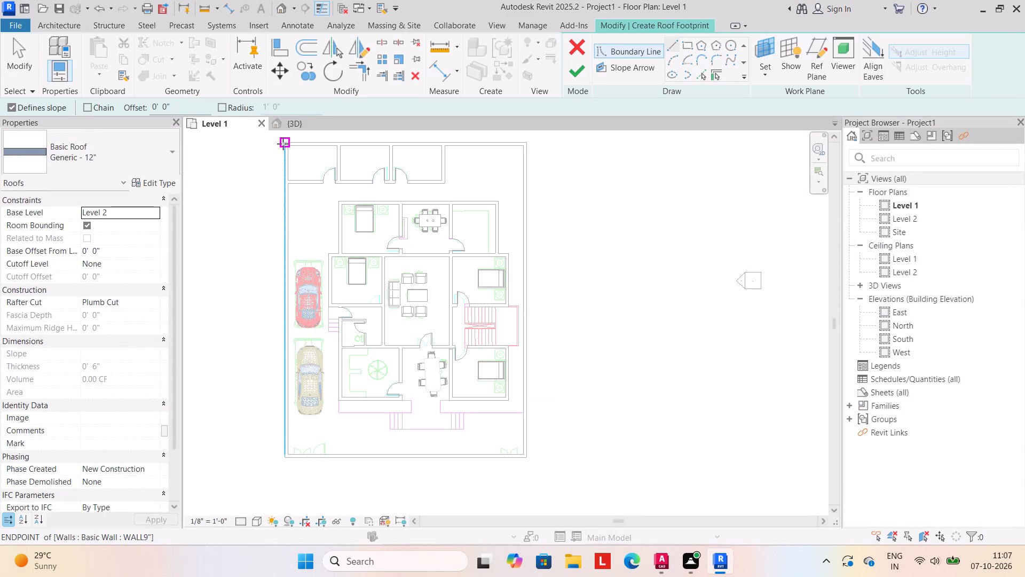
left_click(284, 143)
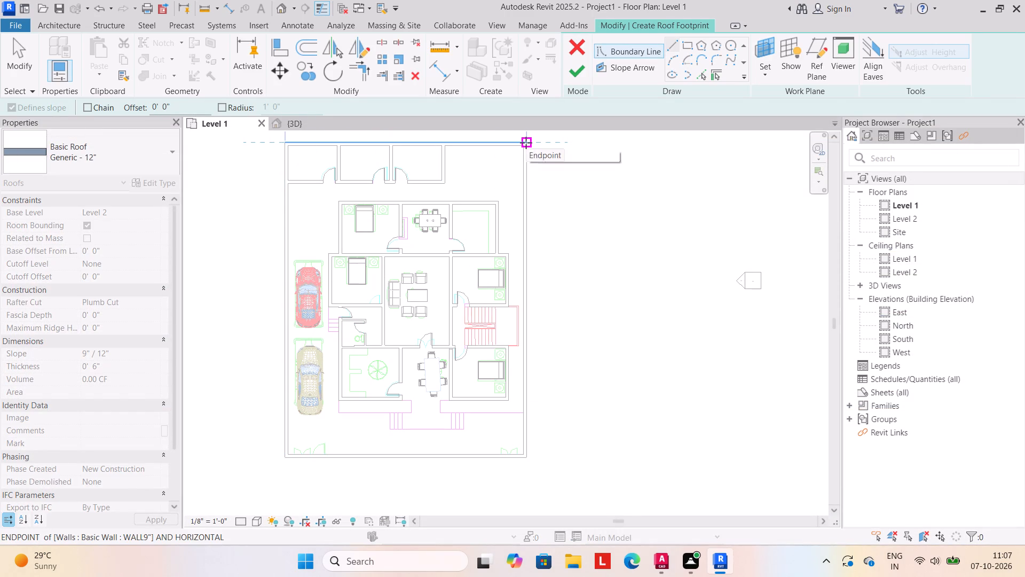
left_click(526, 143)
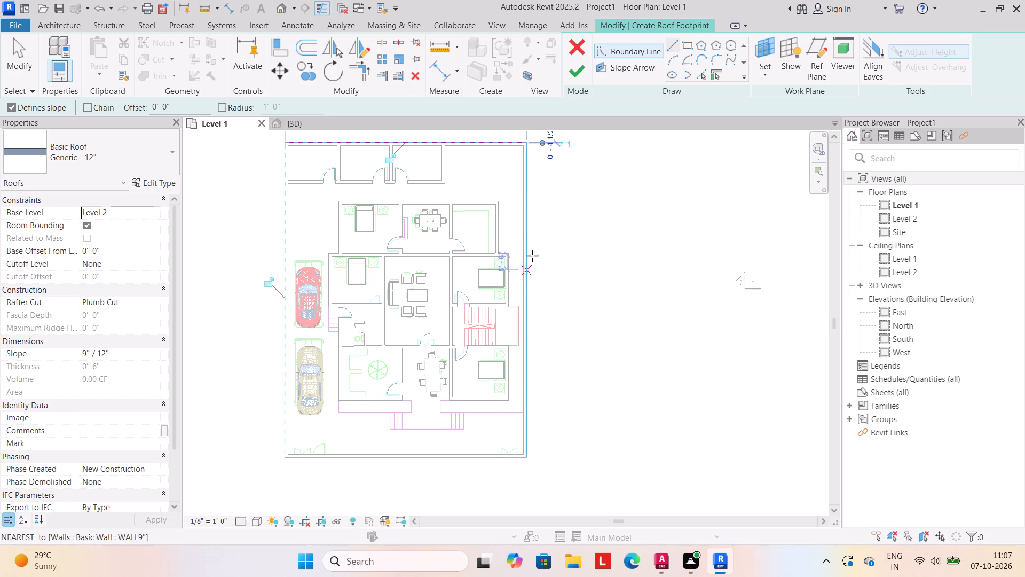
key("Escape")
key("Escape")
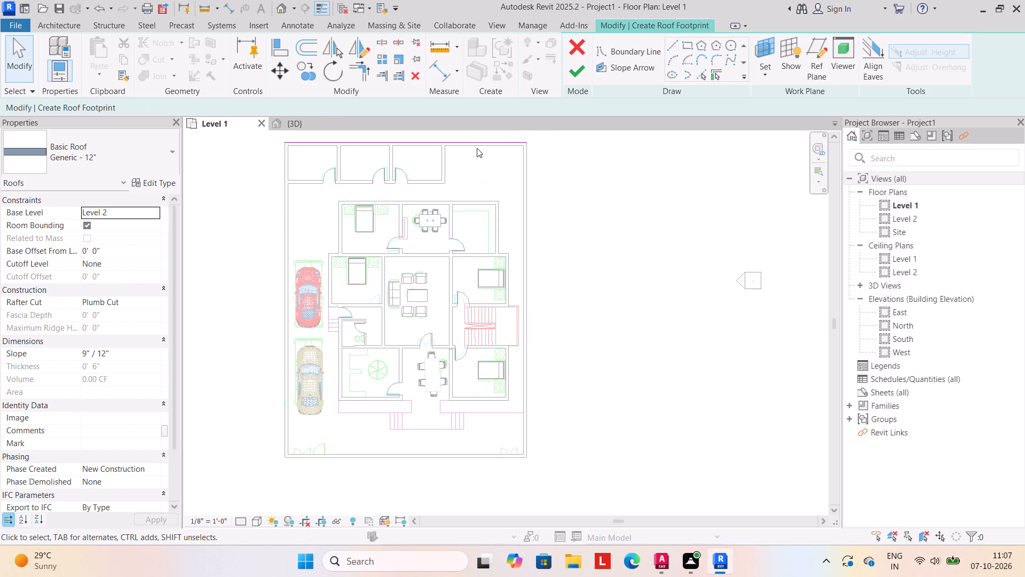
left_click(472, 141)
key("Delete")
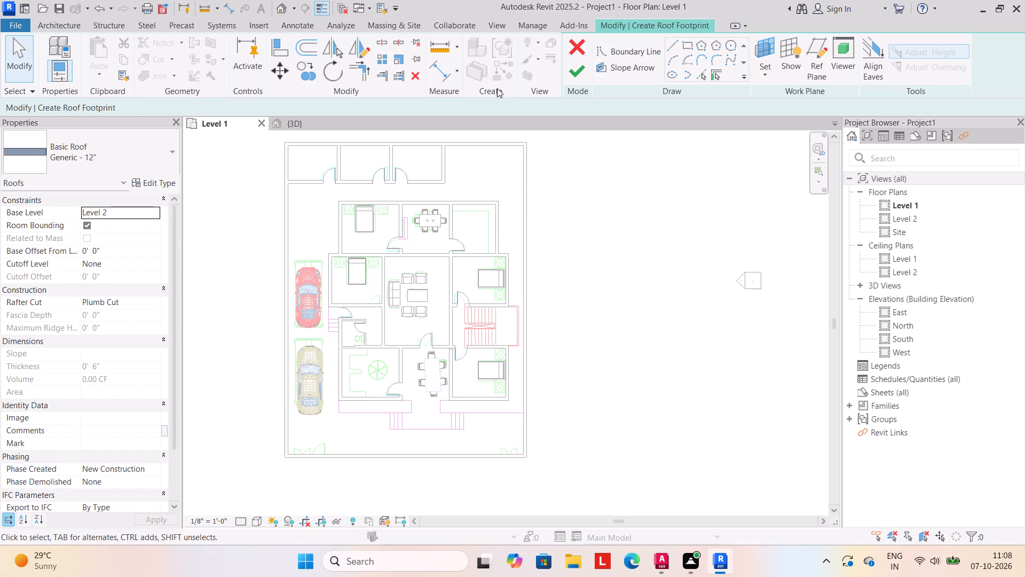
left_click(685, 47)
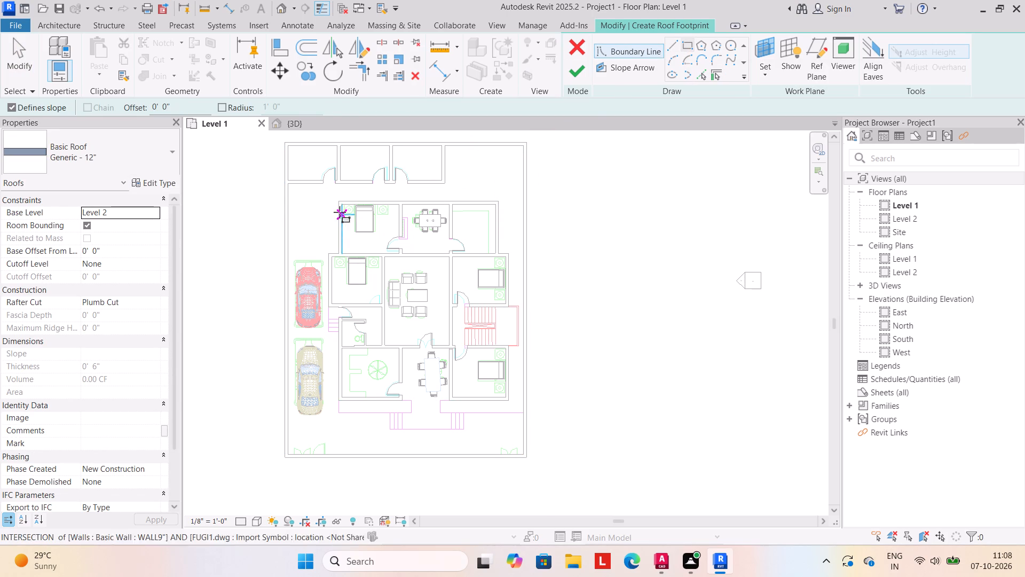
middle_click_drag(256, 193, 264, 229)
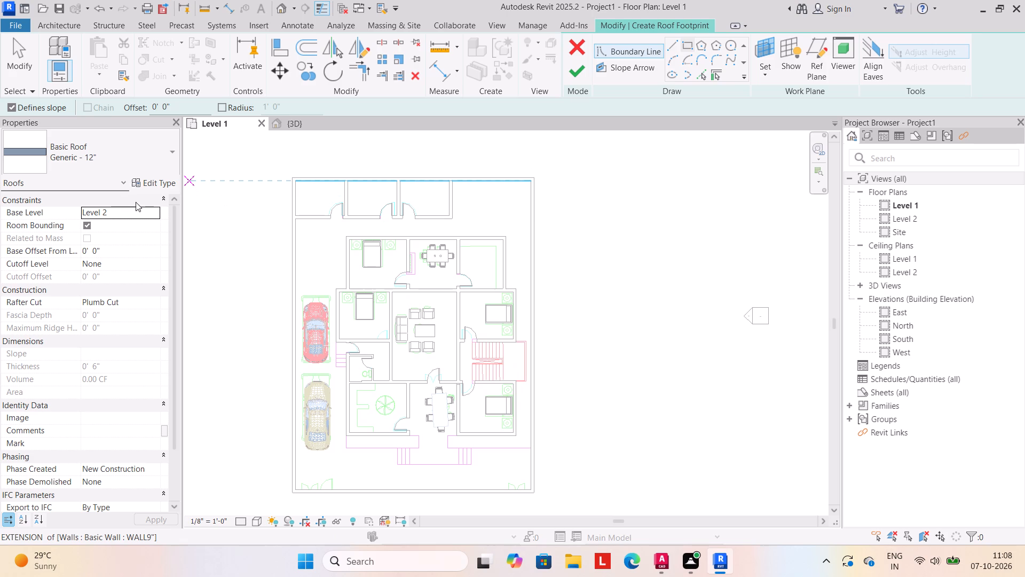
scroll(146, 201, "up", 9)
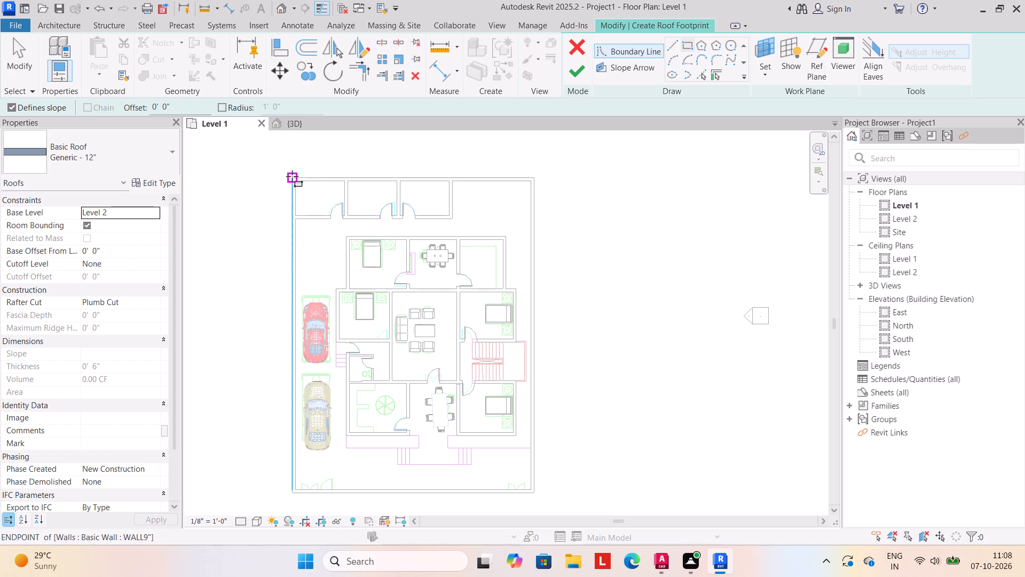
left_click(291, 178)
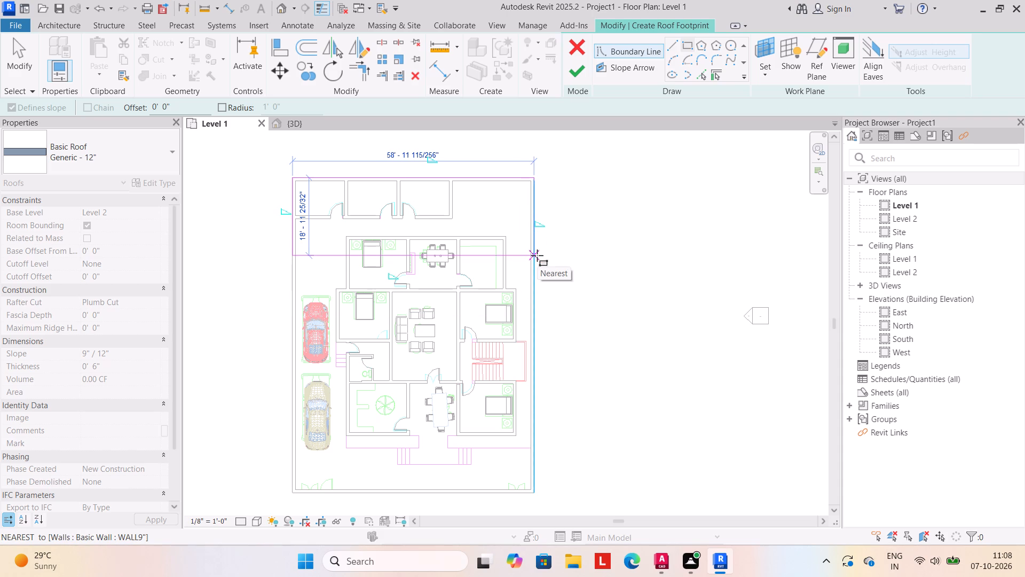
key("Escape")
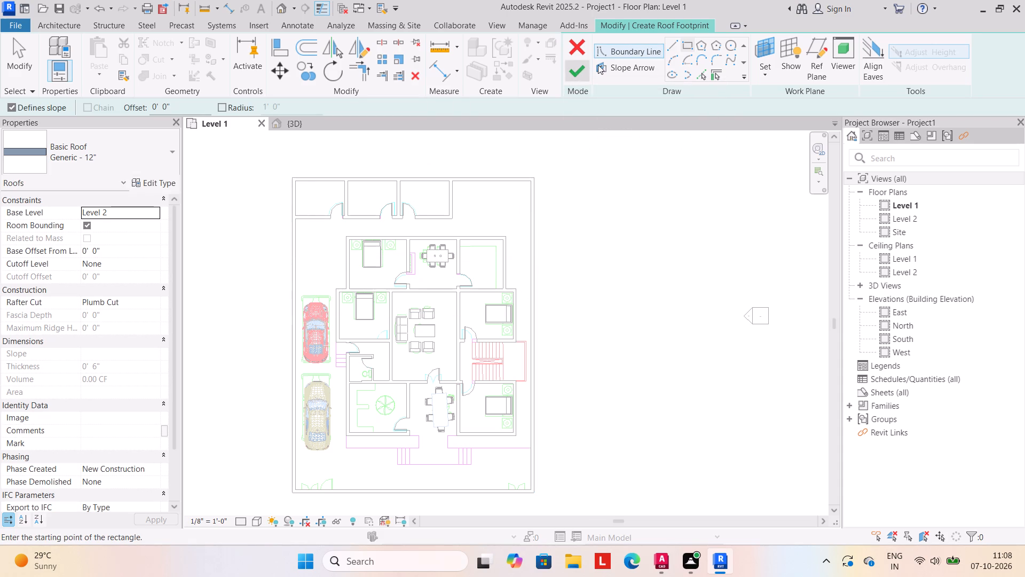
Sketch roof boundary lines along the north compound wall (about 58'-11"), east compound wall (about 63') and house's south face (about 45'-10").
left_click(676, 38)
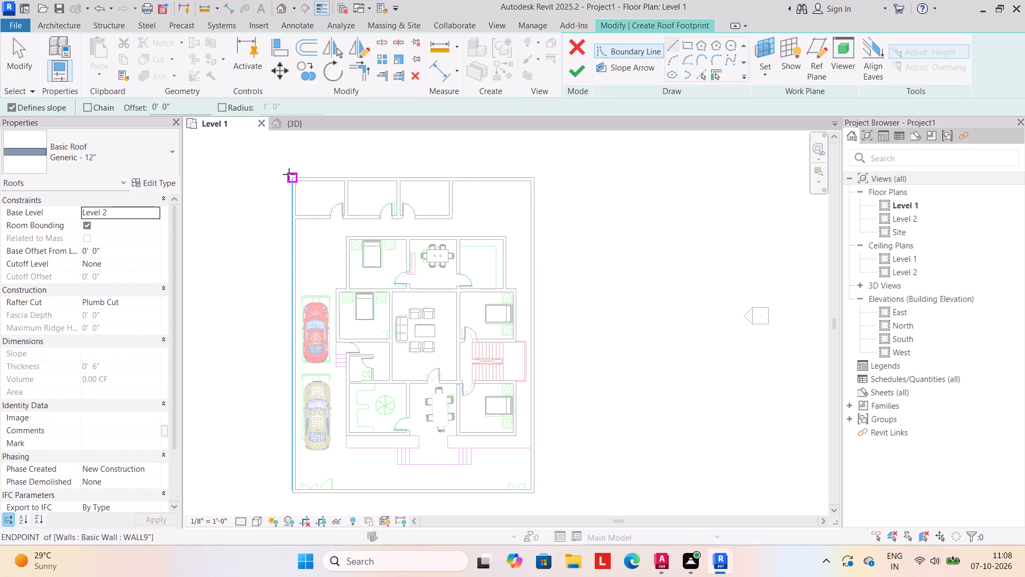
left_click(291, 177)
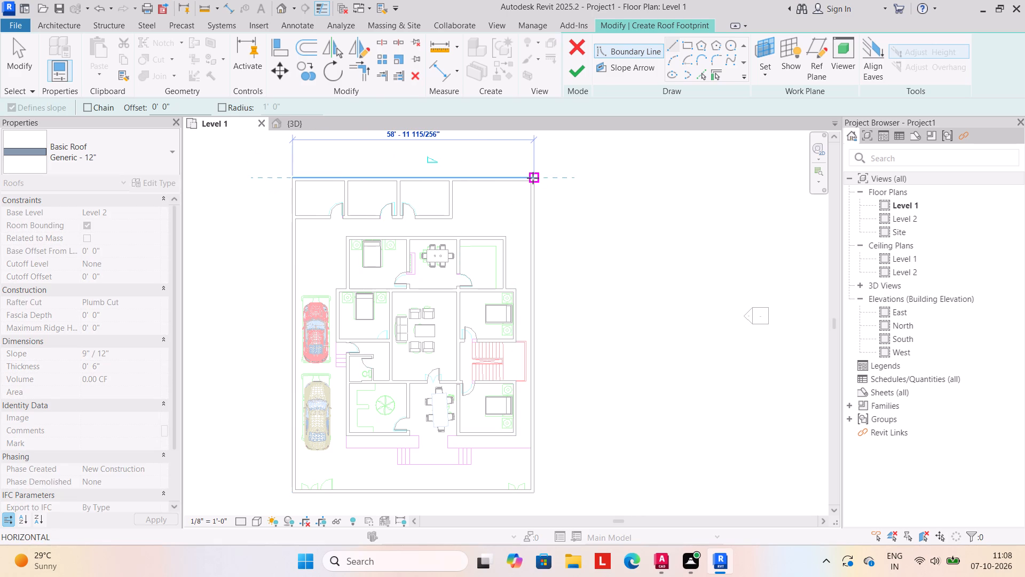
left_click(533, 178)
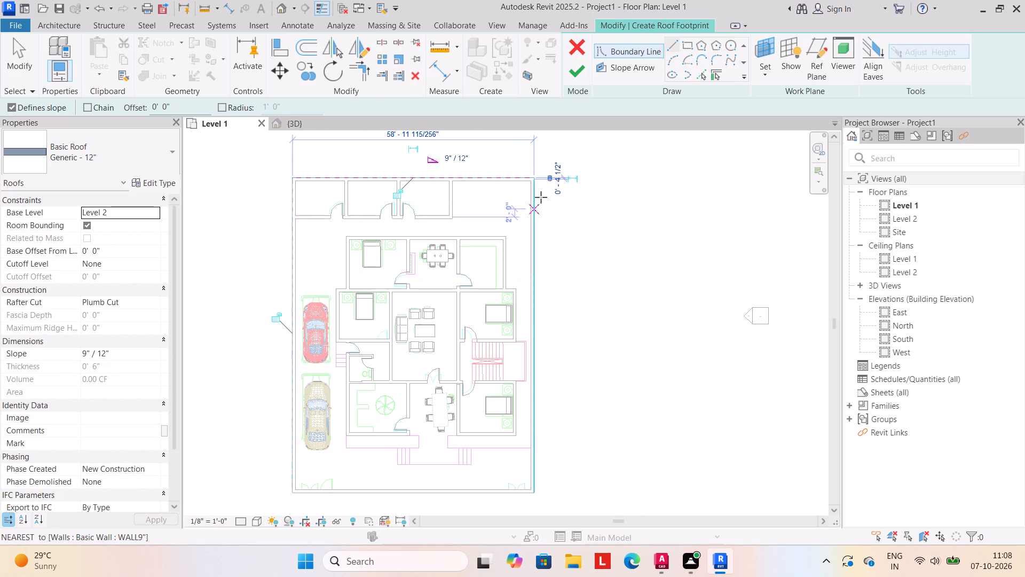
left_click(537, 176)
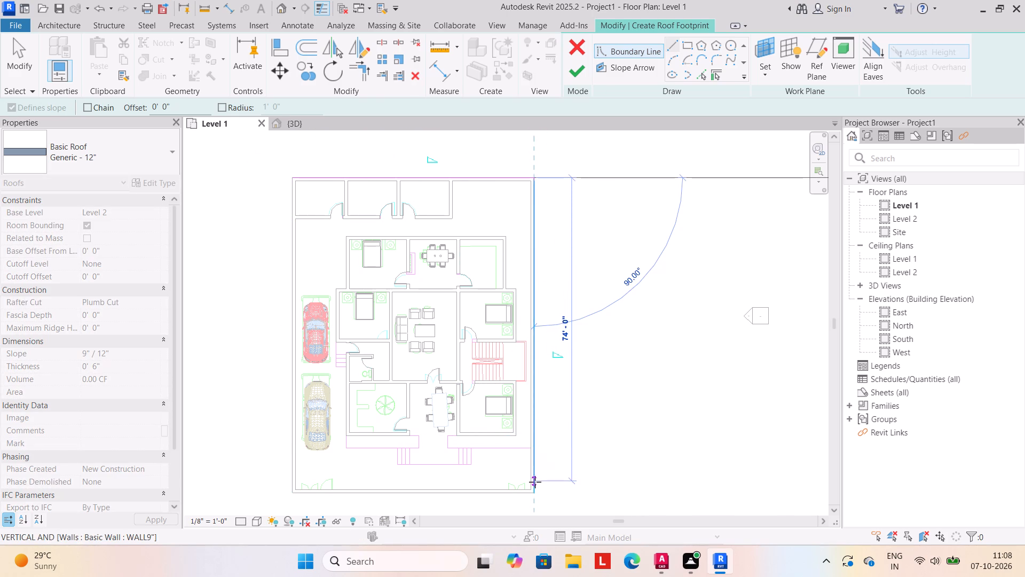
left_click(533, 435)
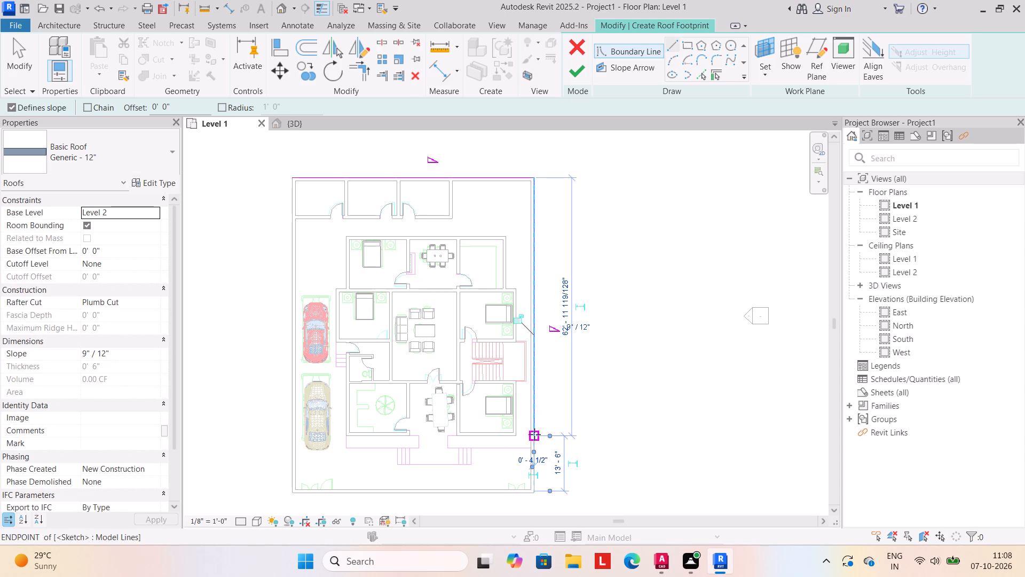
left_click(534, 434)
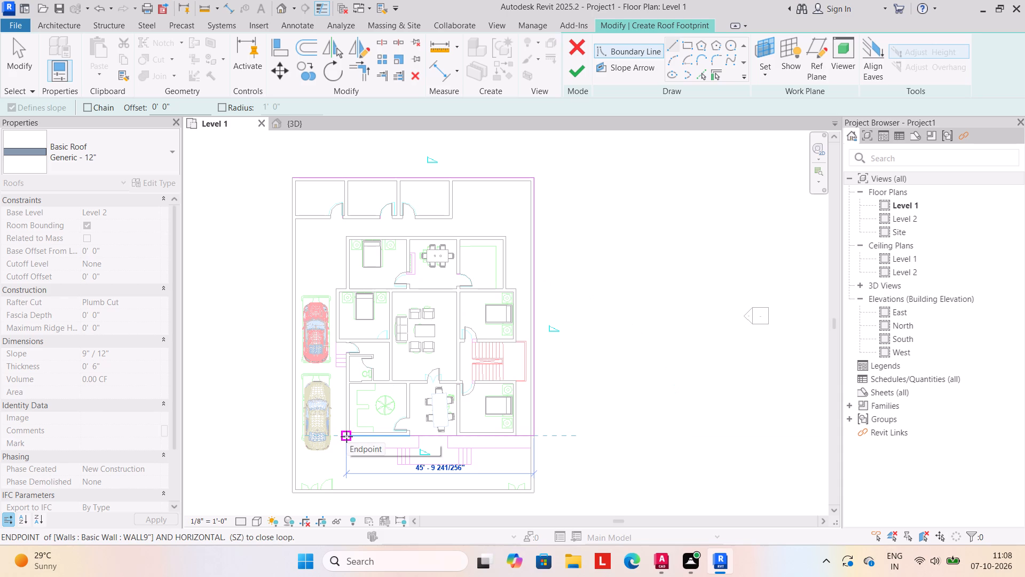
left_click(346, 436)
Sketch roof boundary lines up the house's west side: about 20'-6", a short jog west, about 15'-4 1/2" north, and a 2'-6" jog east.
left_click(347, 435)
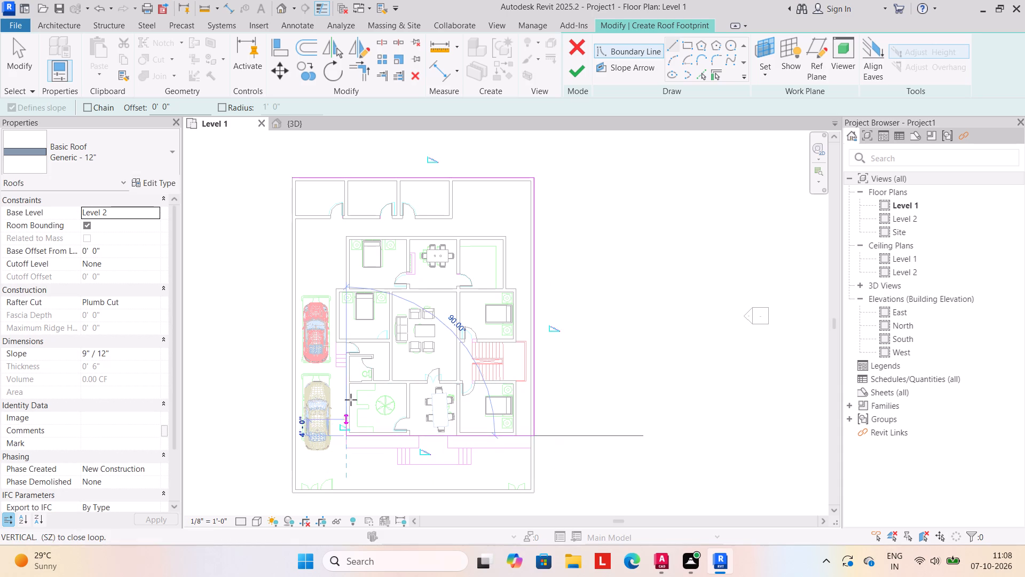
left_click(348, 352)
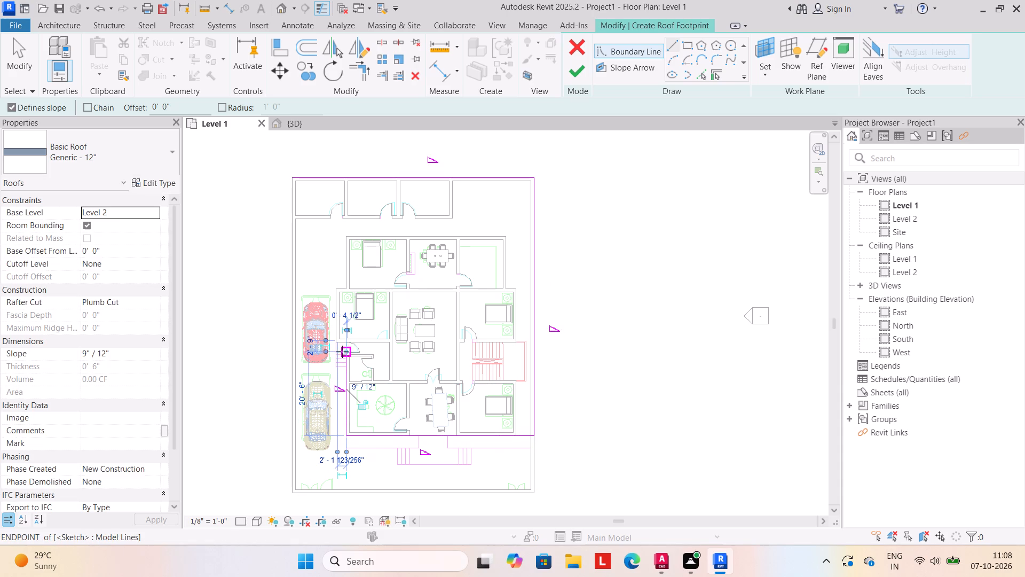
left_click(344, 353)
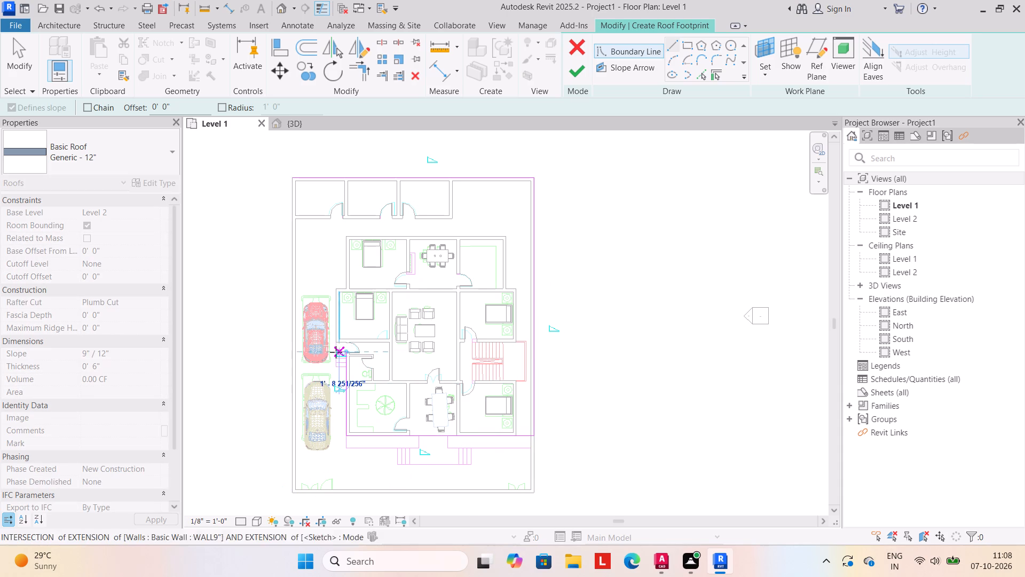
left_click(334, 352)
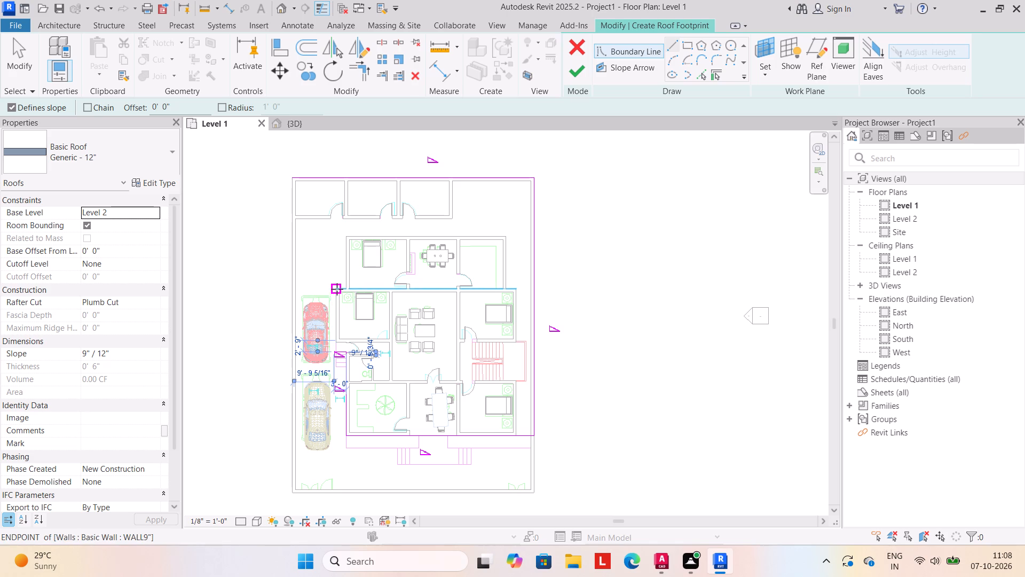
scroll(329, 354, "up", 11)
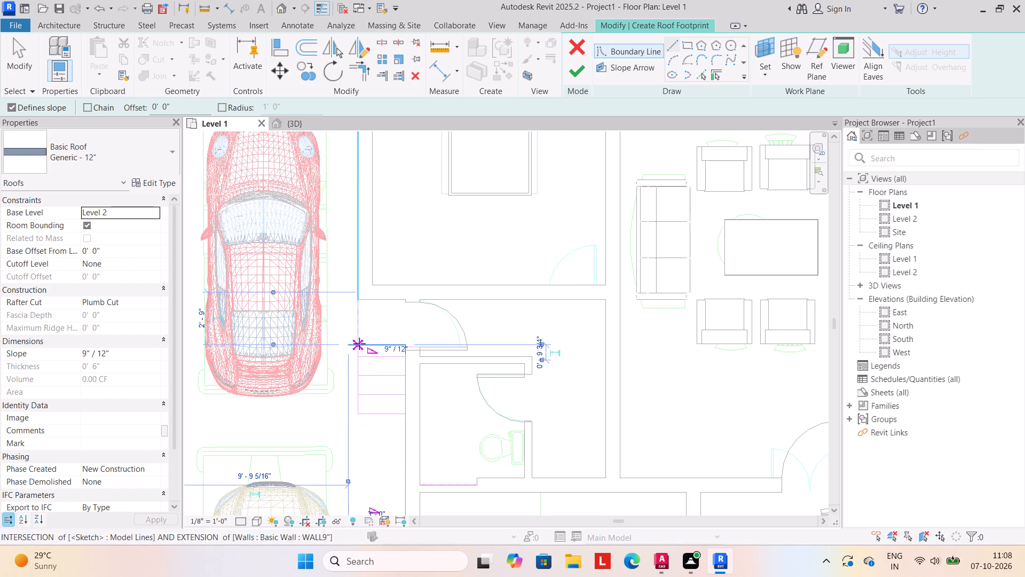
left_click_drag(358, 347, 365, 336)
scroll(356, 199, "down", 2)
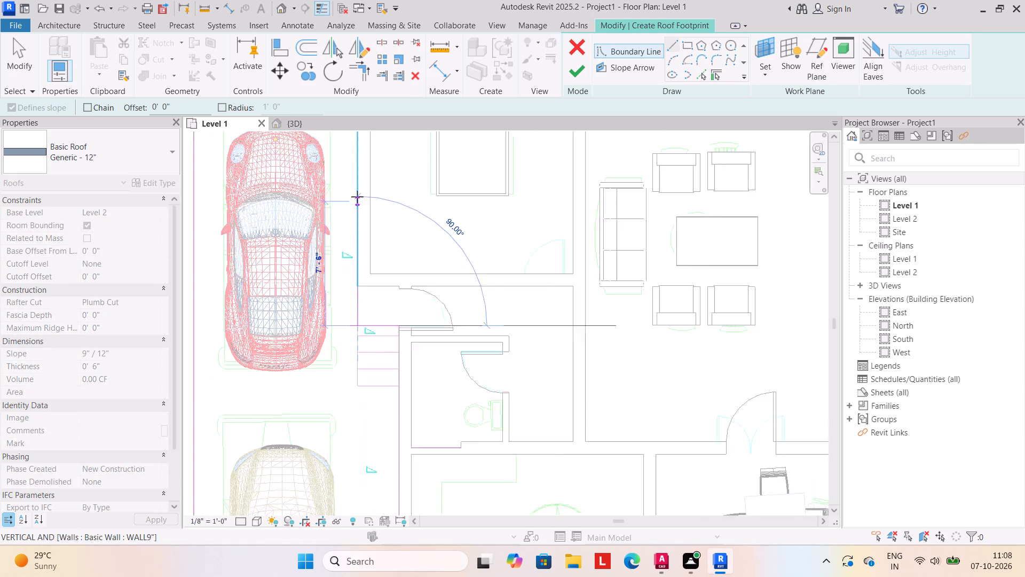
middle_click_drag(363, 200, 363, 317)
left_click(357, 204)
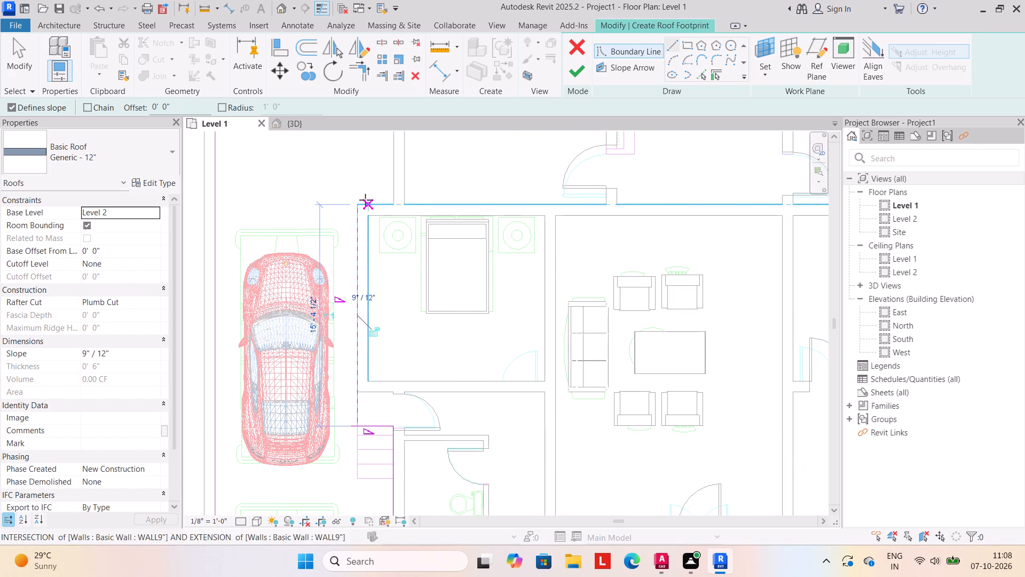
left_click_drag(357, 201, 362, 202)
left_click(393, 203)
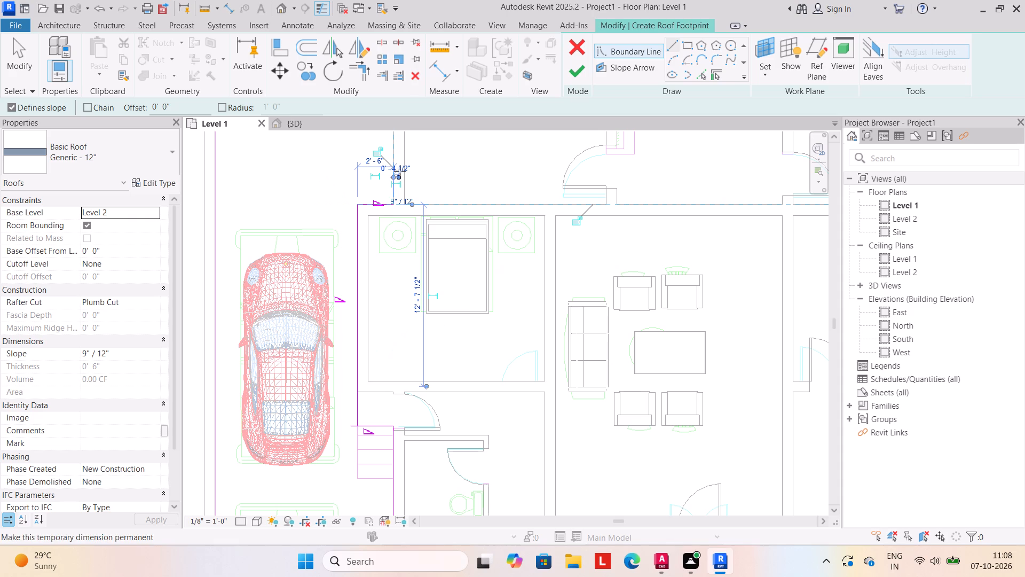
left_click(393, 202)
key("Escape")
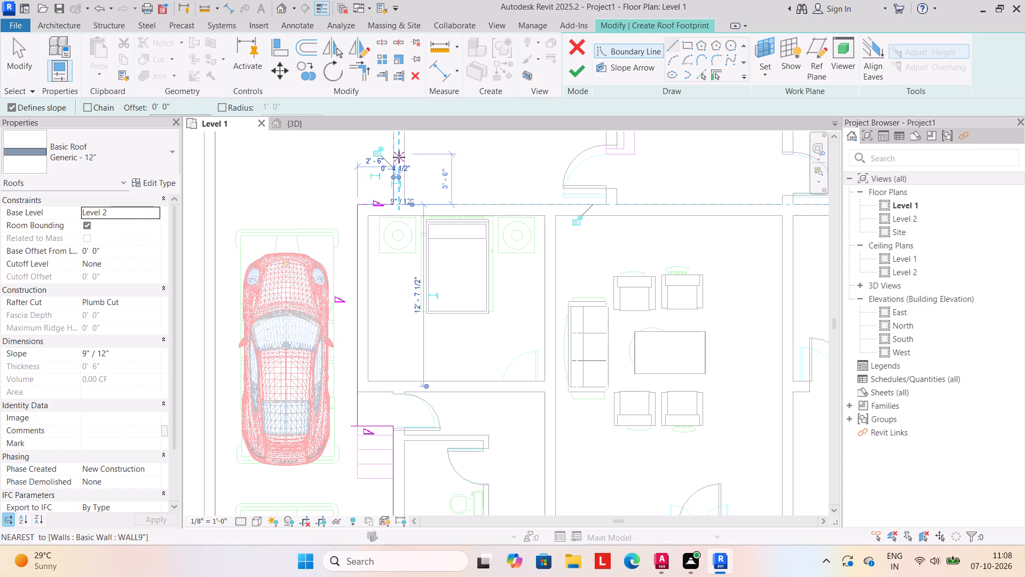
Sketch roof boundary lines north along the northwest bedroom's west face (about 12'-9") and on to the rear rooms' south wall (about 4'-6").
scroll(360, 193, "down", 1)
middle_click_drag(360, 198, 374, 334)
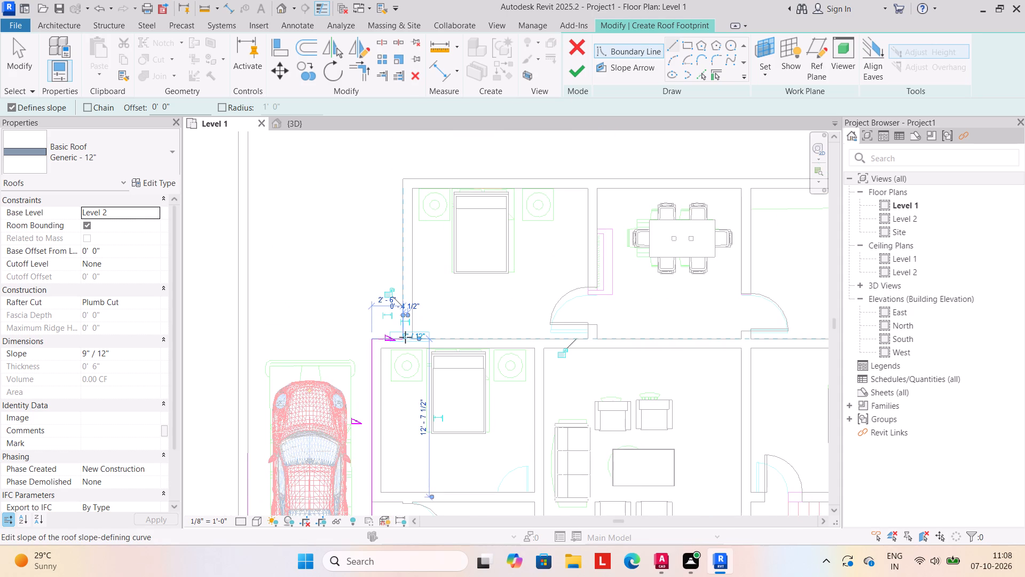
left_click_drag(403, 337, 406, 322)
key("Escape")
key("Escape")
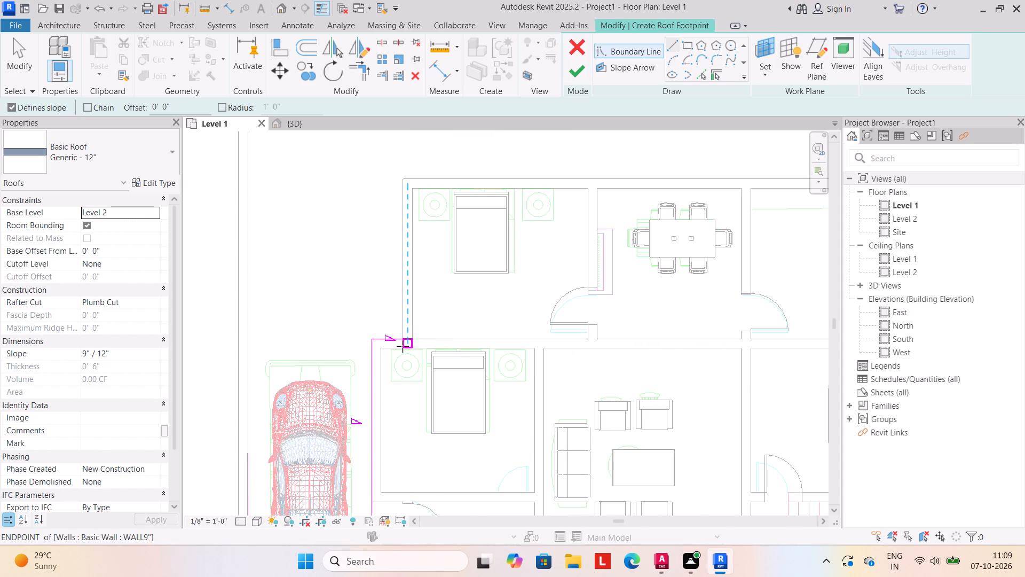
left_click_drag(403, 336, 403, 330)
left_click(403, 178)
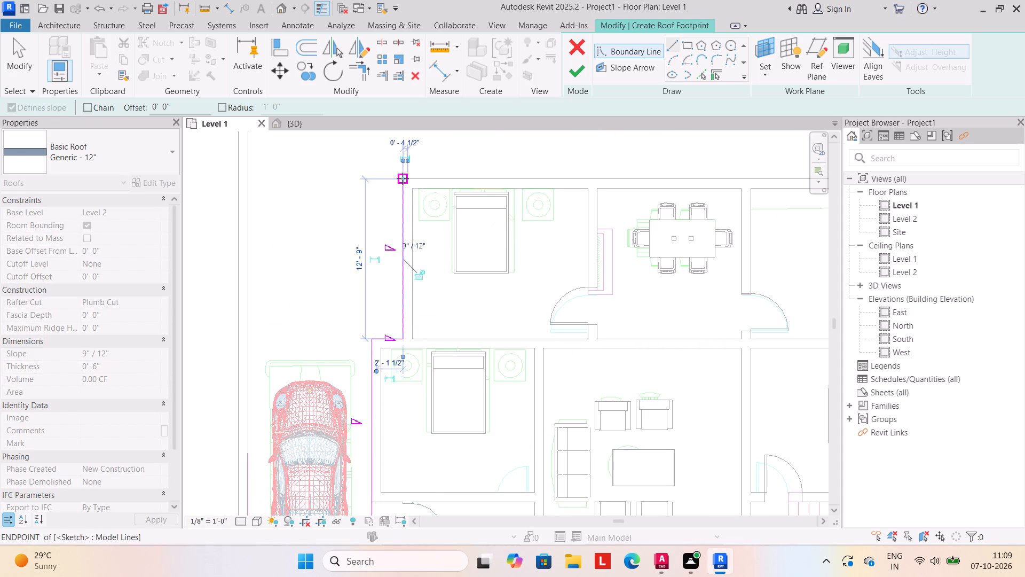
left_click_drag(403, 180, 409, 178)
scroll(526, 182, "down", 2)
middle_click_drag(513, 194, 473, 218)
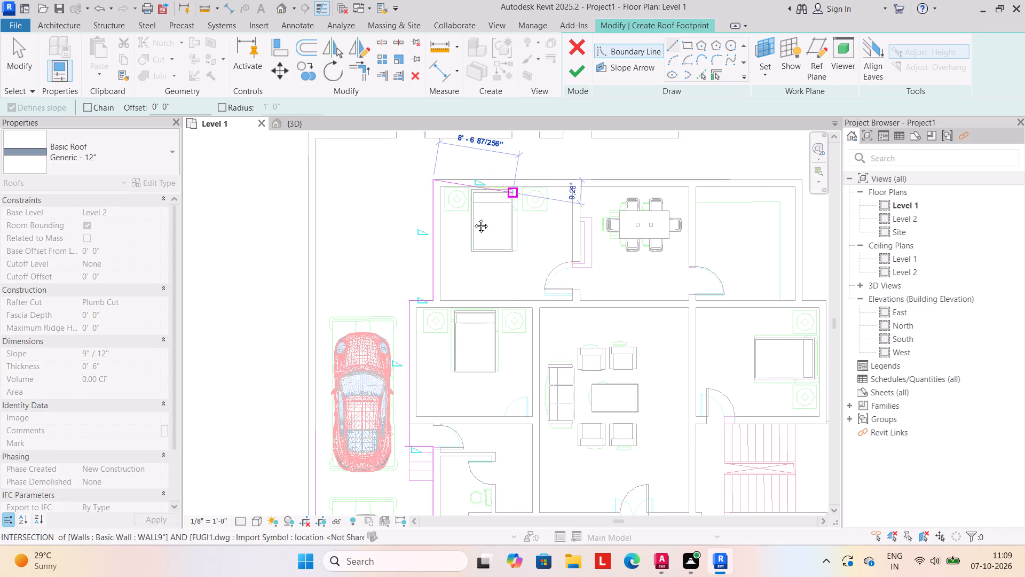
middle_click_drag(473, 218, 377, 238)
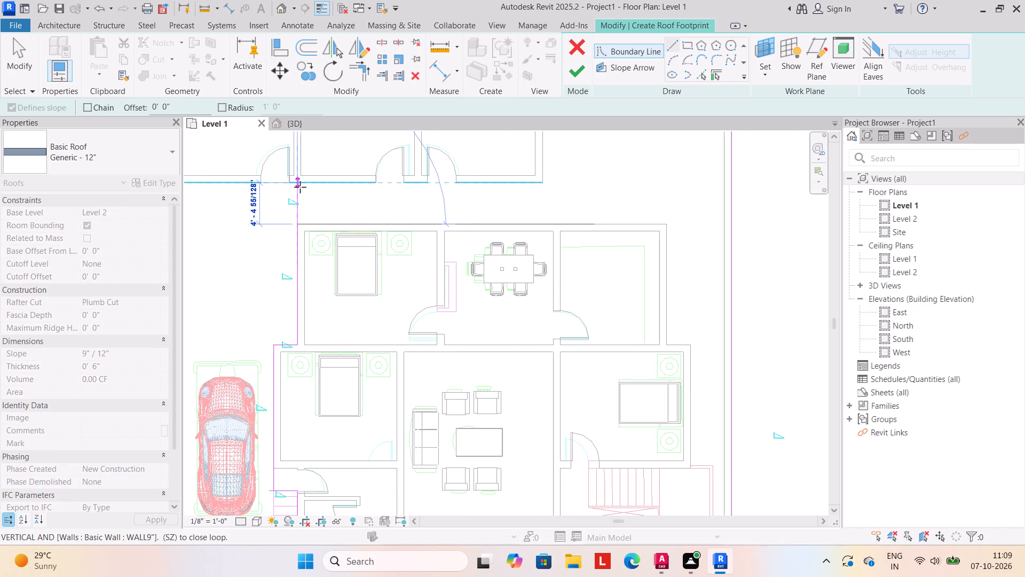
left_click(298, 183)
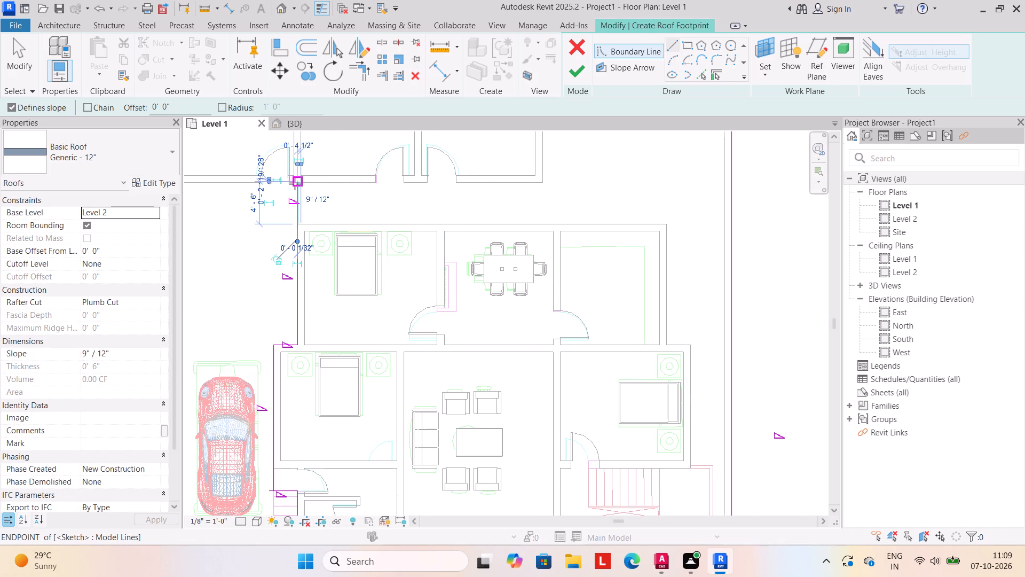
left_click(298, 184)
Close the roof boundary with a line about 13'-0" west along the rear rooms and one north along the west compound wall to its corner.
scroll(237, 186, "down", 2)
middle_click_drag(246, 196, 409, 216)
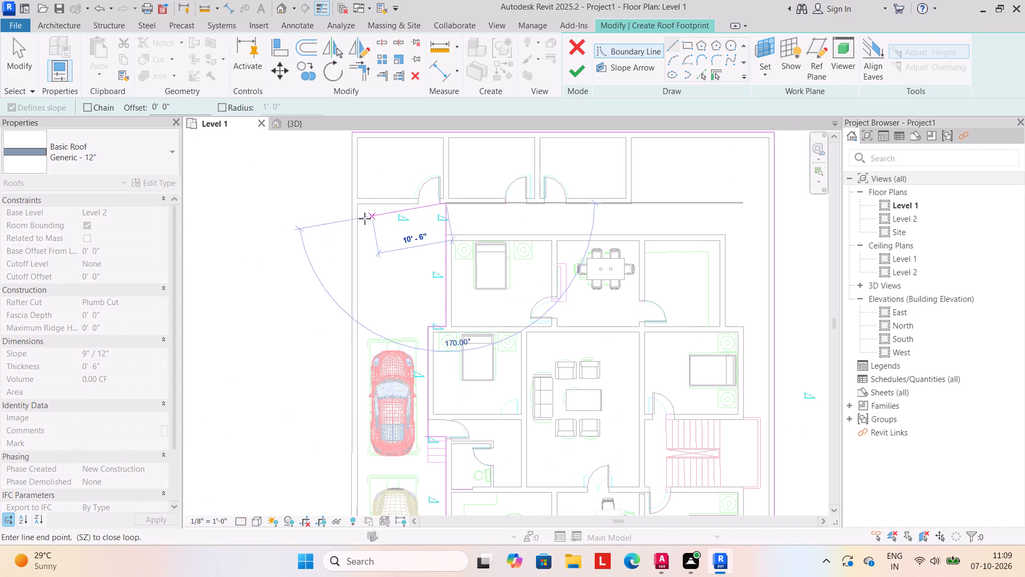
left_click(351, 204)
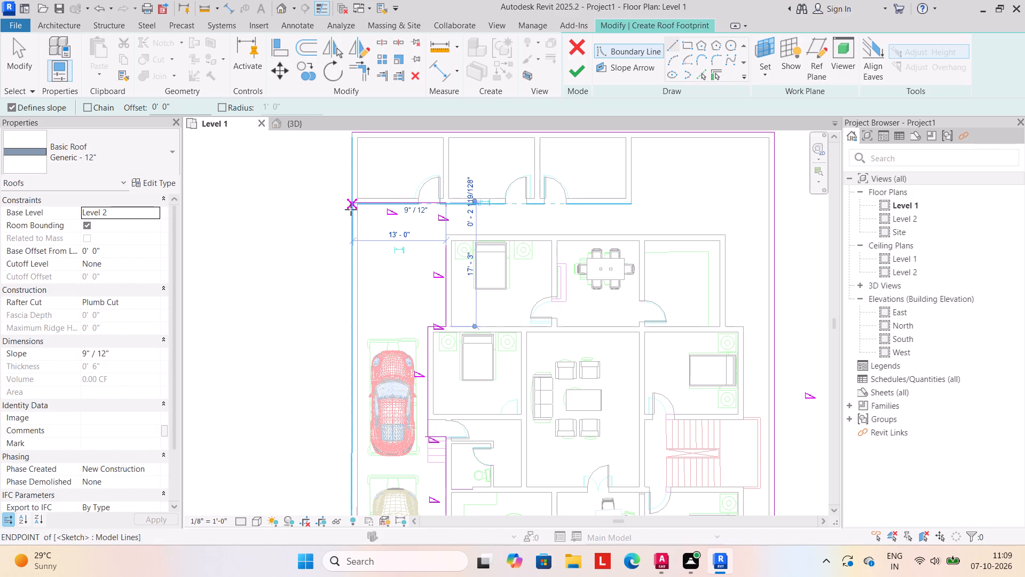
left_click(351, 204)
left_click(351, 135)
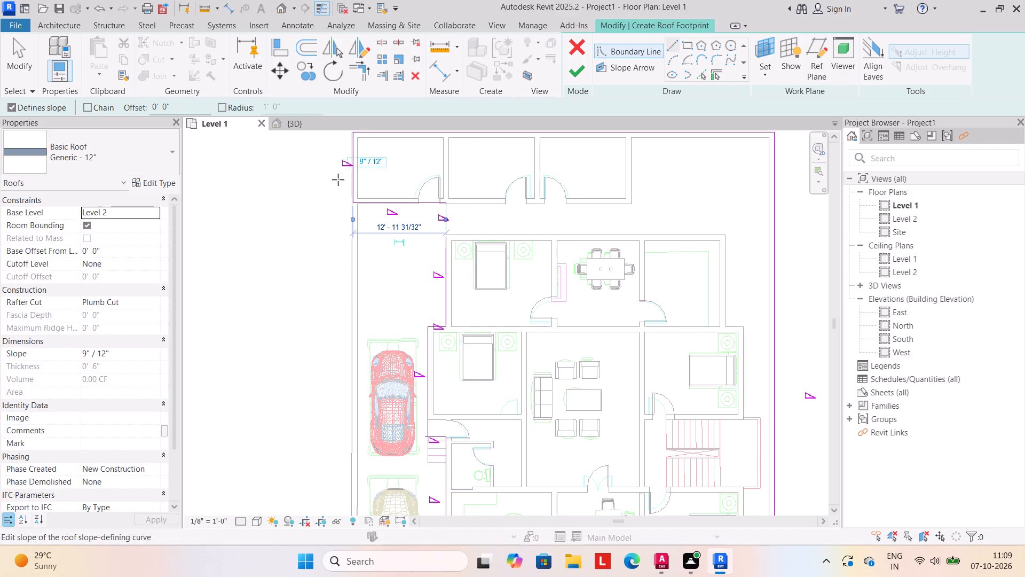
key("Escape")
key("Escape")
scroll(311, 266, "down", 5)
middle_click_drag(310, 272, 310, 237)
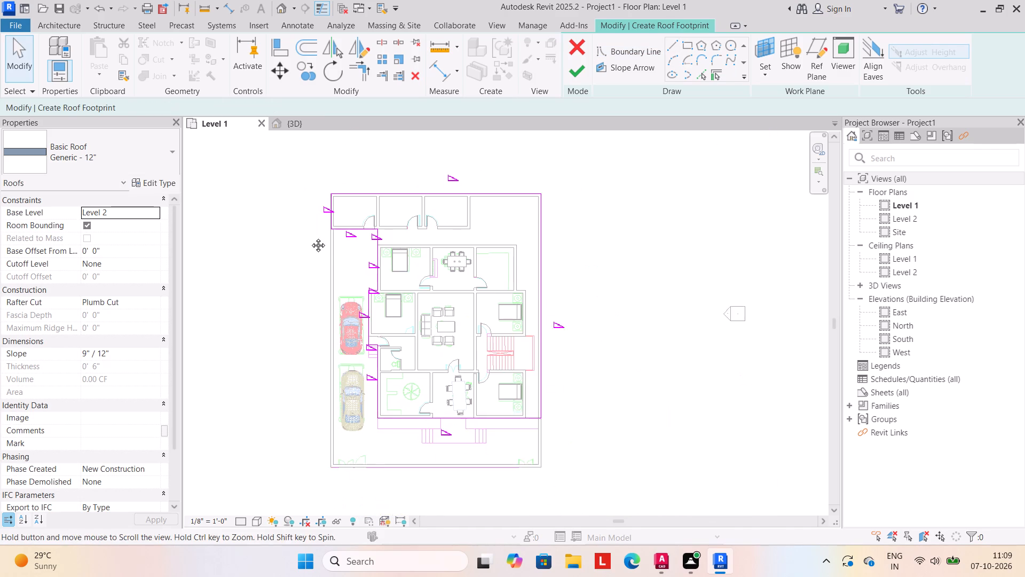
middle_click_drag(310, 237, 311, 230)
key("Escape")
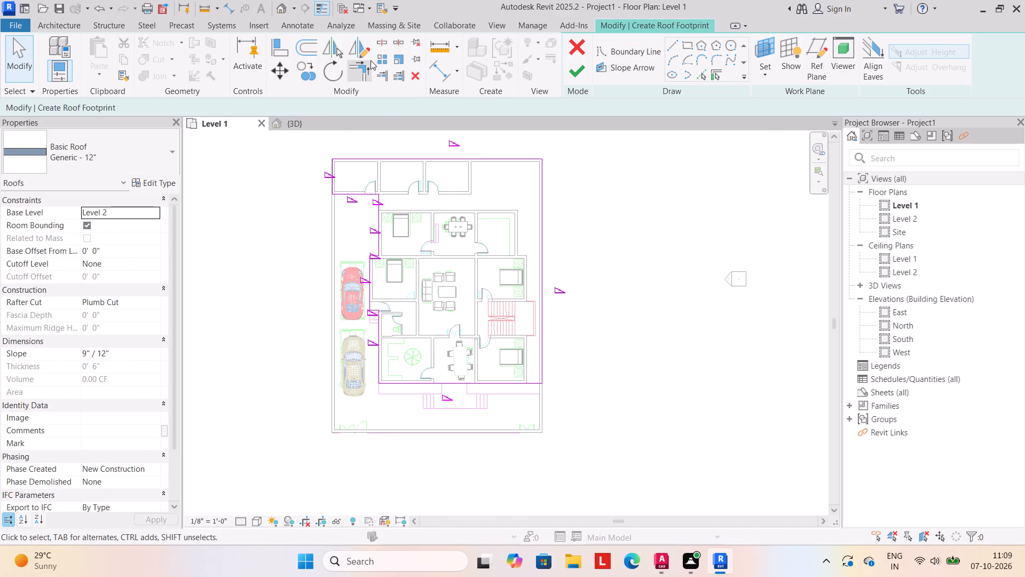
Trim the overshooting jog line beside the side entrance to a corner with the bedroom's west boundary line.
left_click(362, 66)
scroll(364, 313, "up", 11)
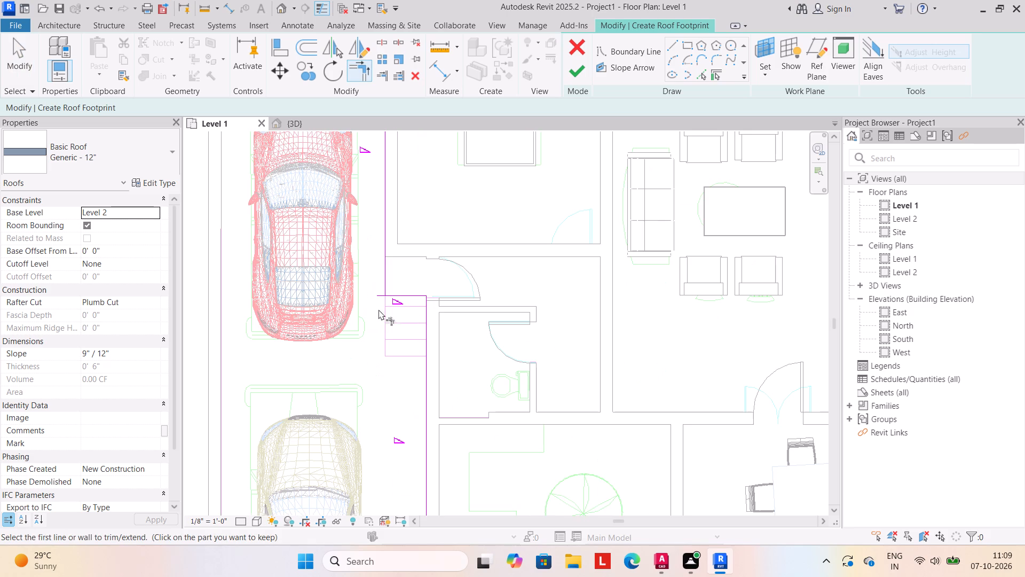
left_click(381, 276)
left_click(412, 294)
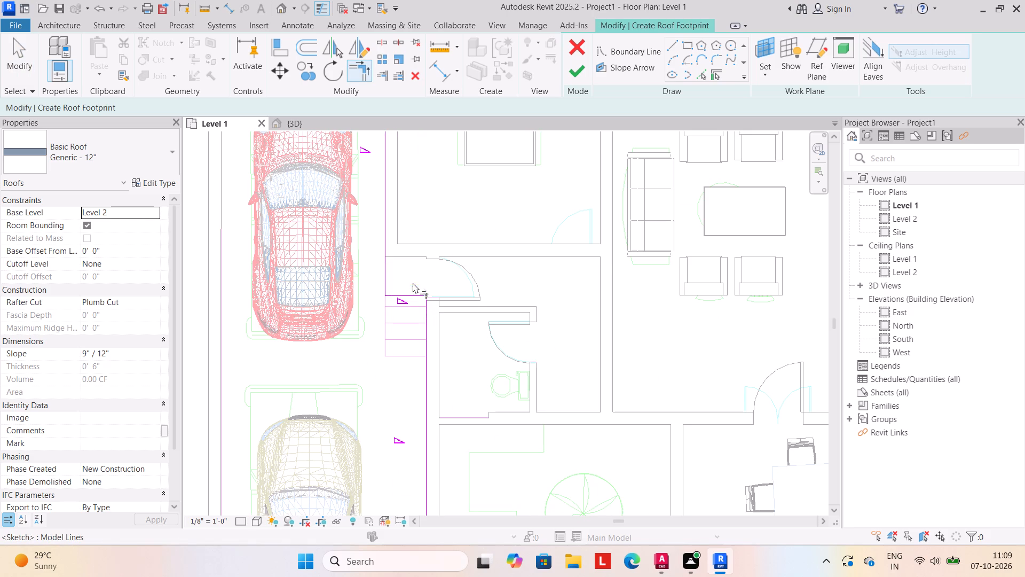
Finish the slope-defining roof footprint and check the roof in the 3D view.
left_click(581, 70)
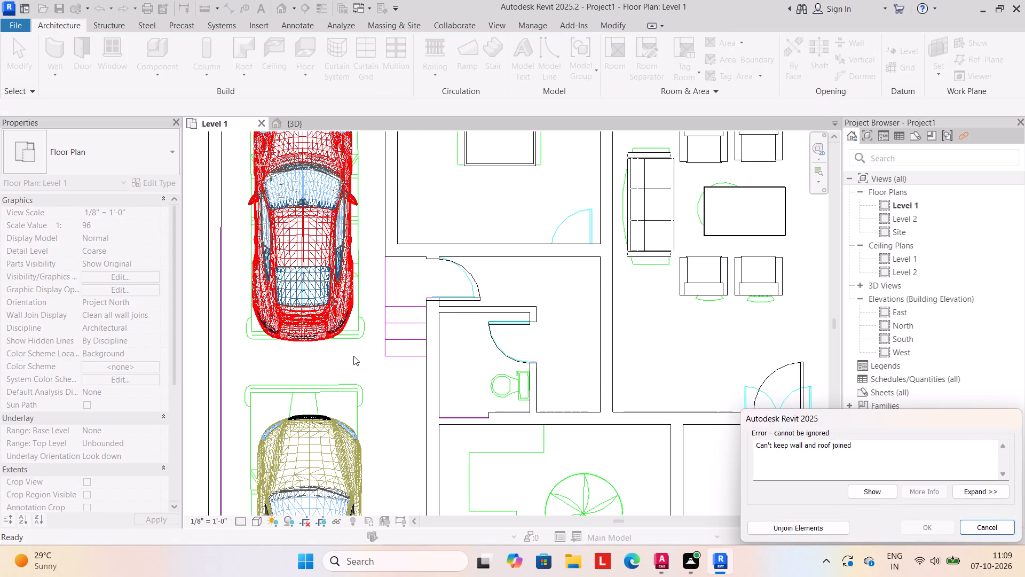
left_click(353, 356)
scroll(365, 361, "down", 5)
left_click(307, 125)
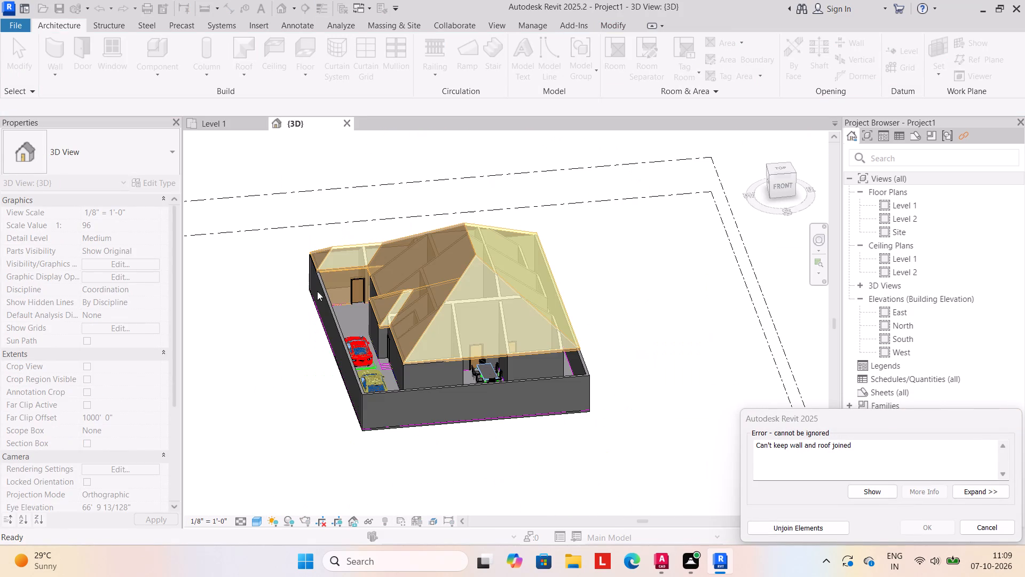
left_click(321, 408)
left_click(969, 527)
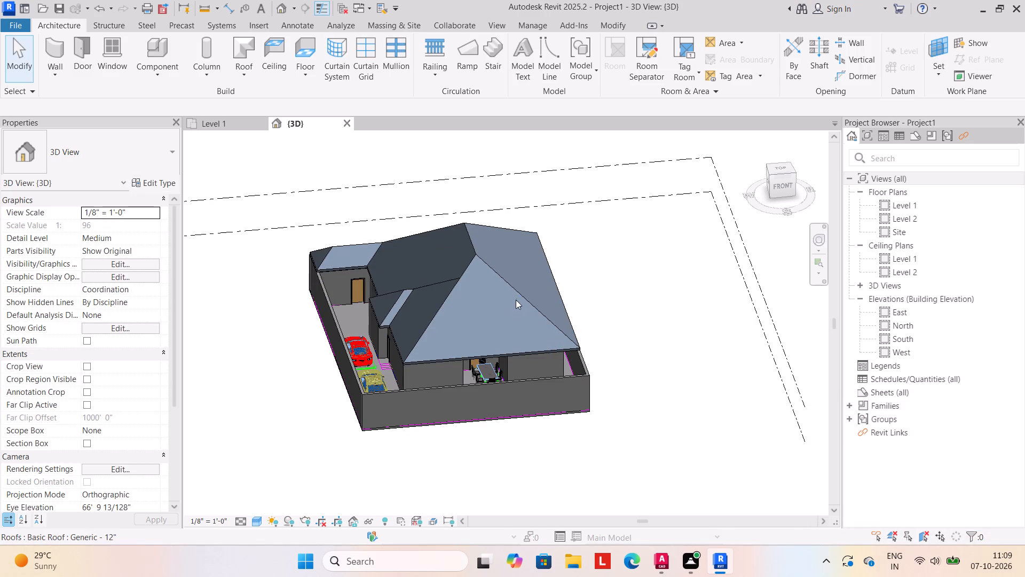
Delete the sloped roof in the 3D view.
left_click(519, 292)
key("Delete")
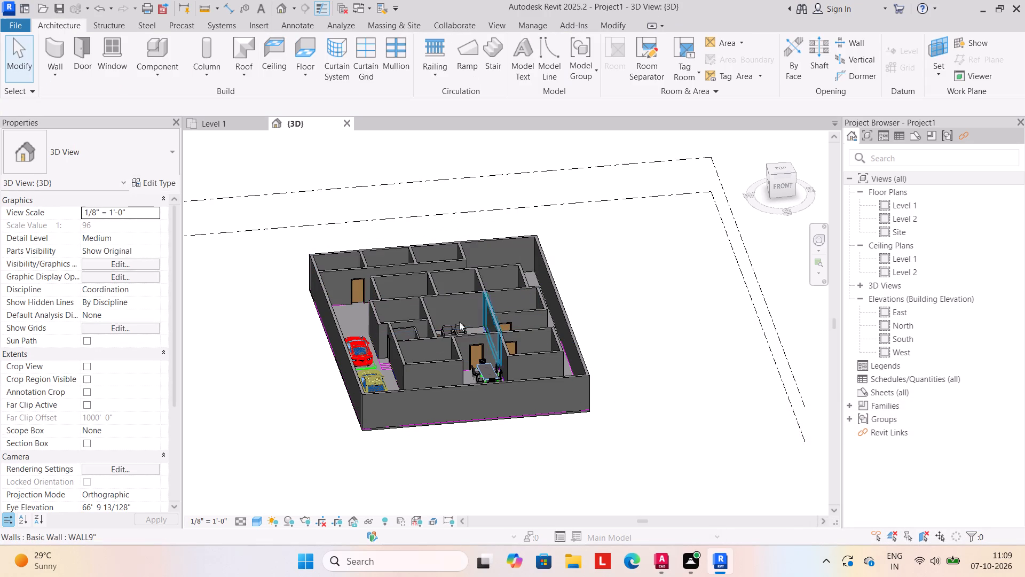
From the Level 1 plan, start a new roof by footprint based on Level 2 with slope definition turned off.
left_click(227, 125)
scroll(320, 353, "down", 2)
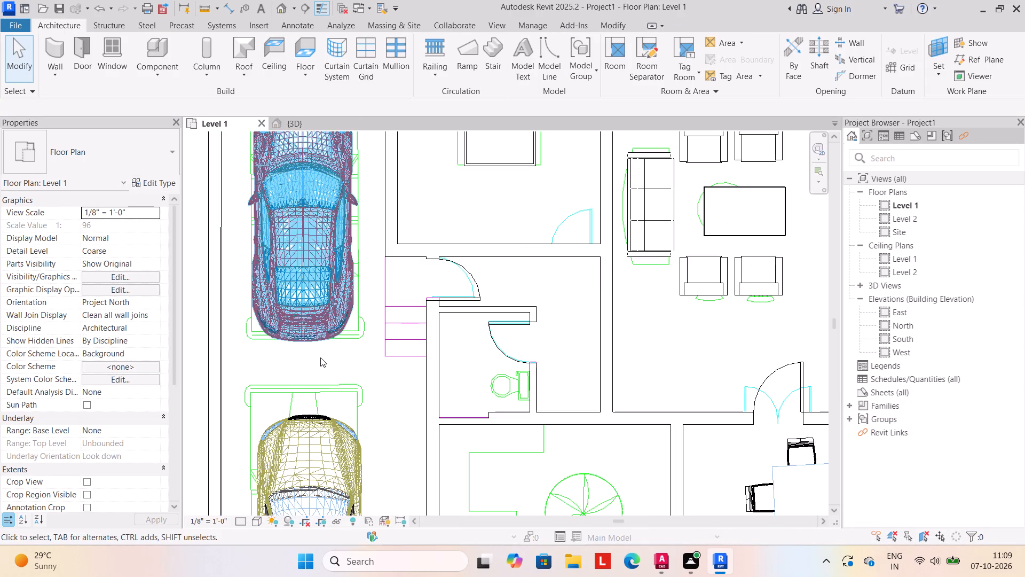
scroll(320, 357, "down", 9)
middle_click_drag(320, 363, 345, 340)
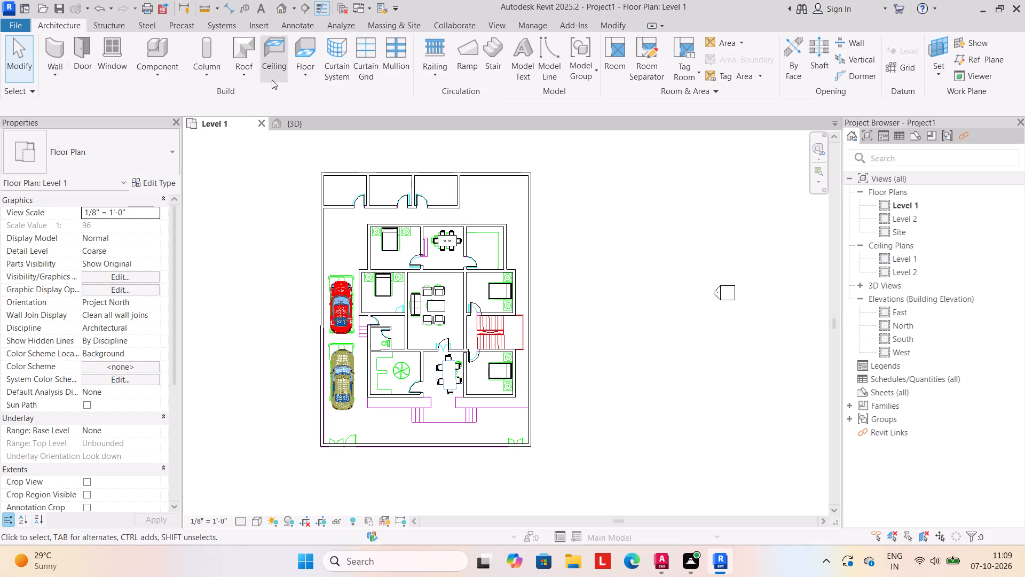
left_click(245, 76)
left_click(253, 92)
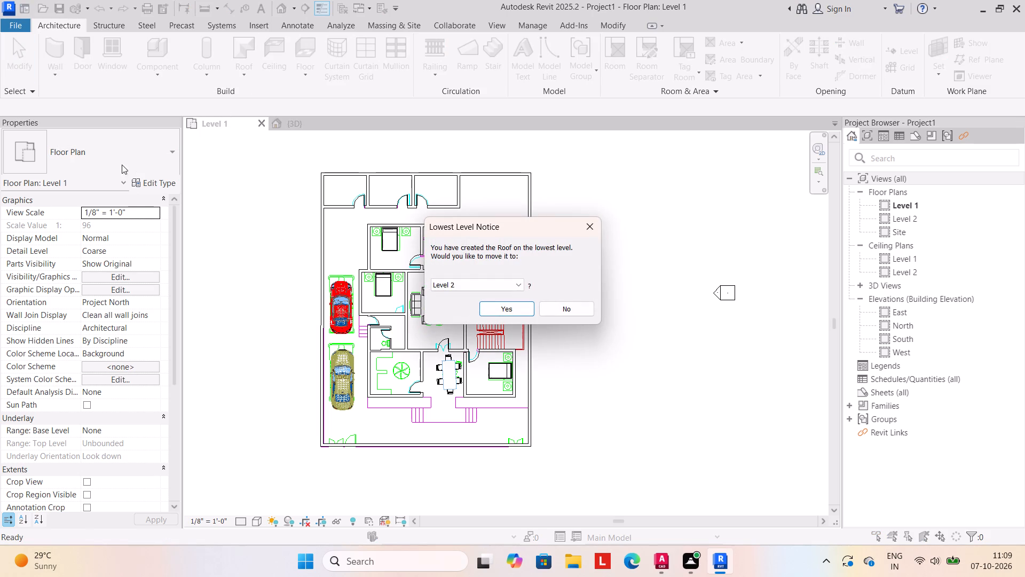
left_click(507, 310)
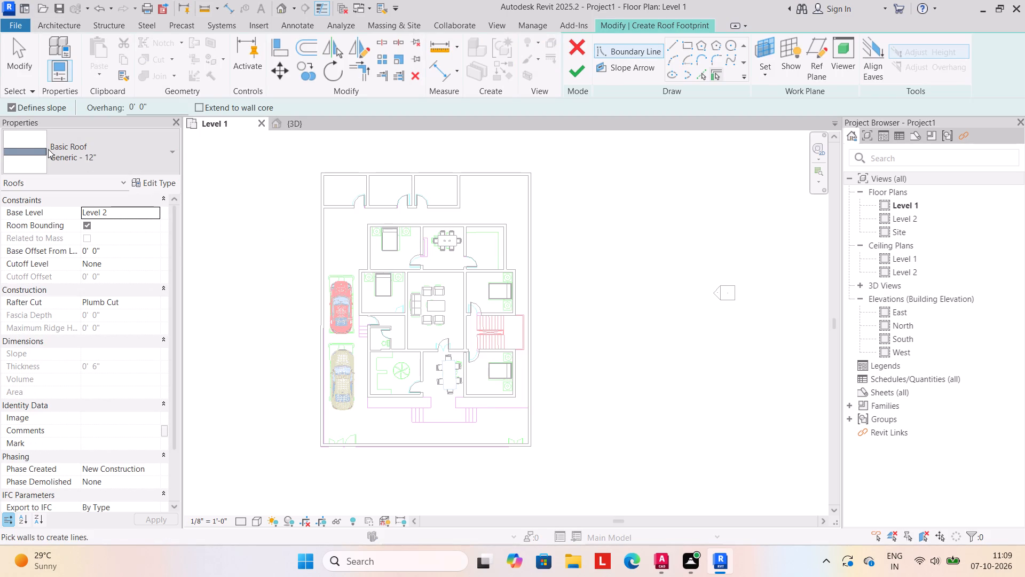
left_click(10, 106)
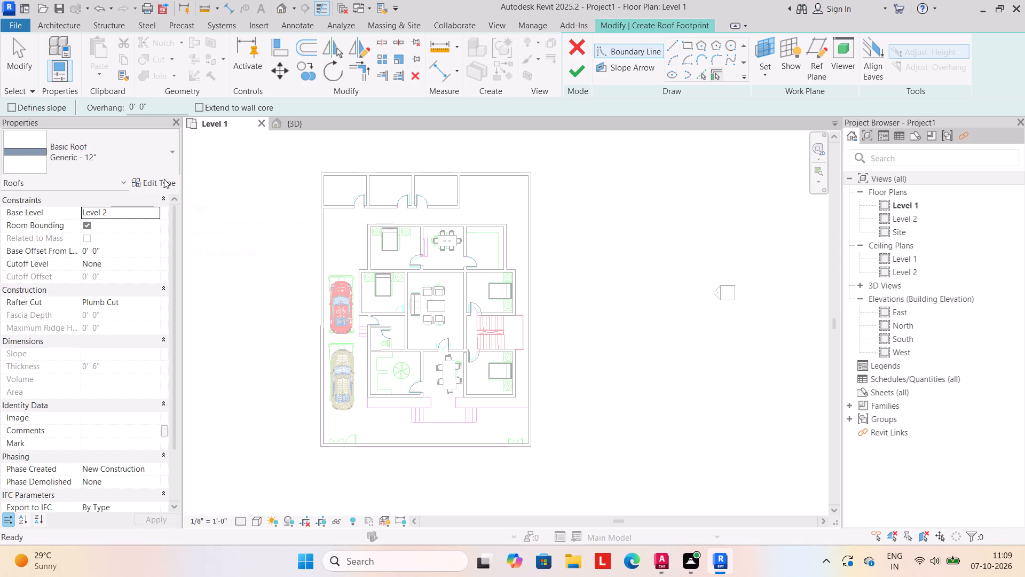
left_click(164, 179)
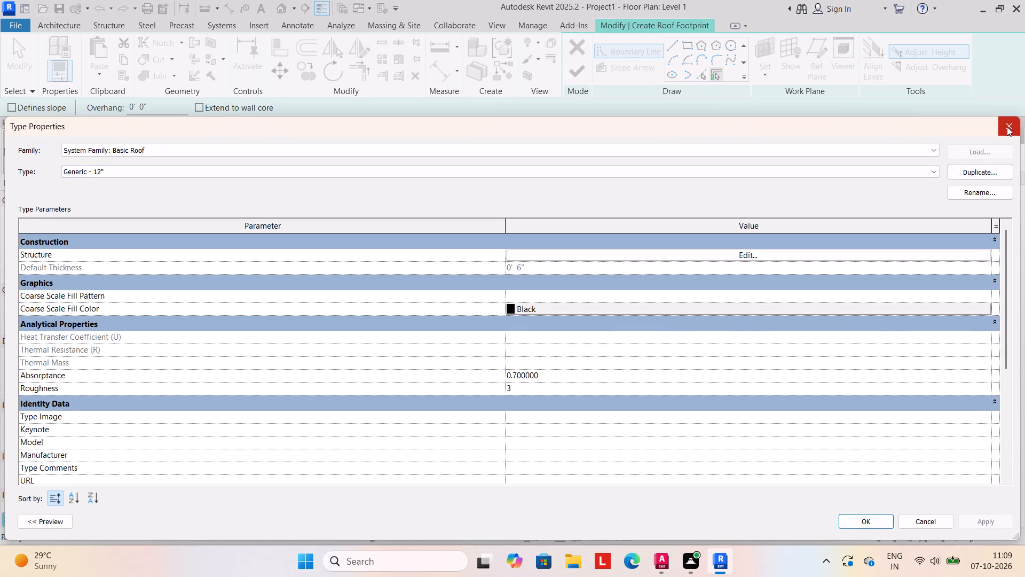
left_click(1010, 125)
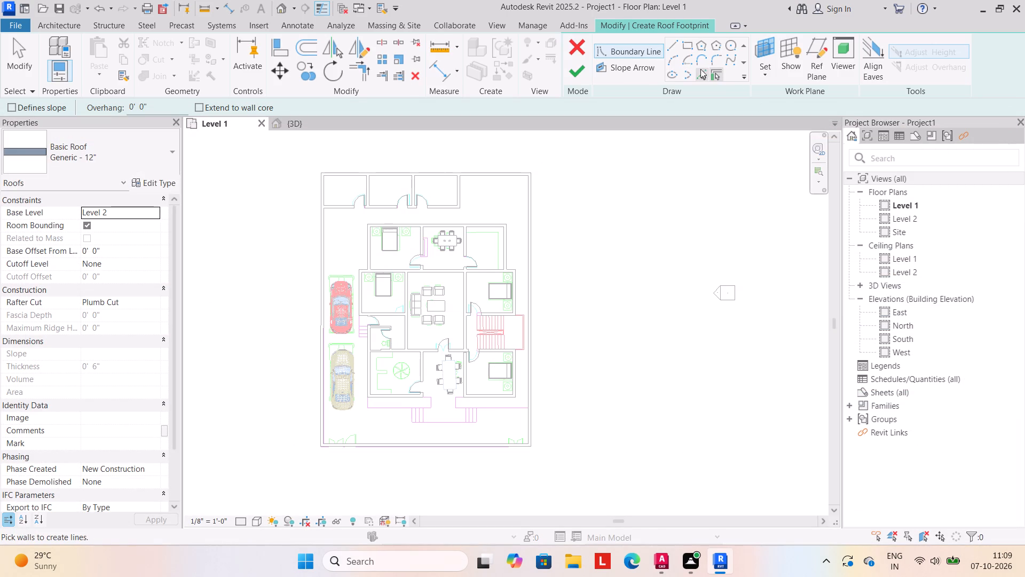
Draw the rear boundary line between the compound's back corners and the east line, stopping 13'-6" short of the front corner.
left_click(669, 44)
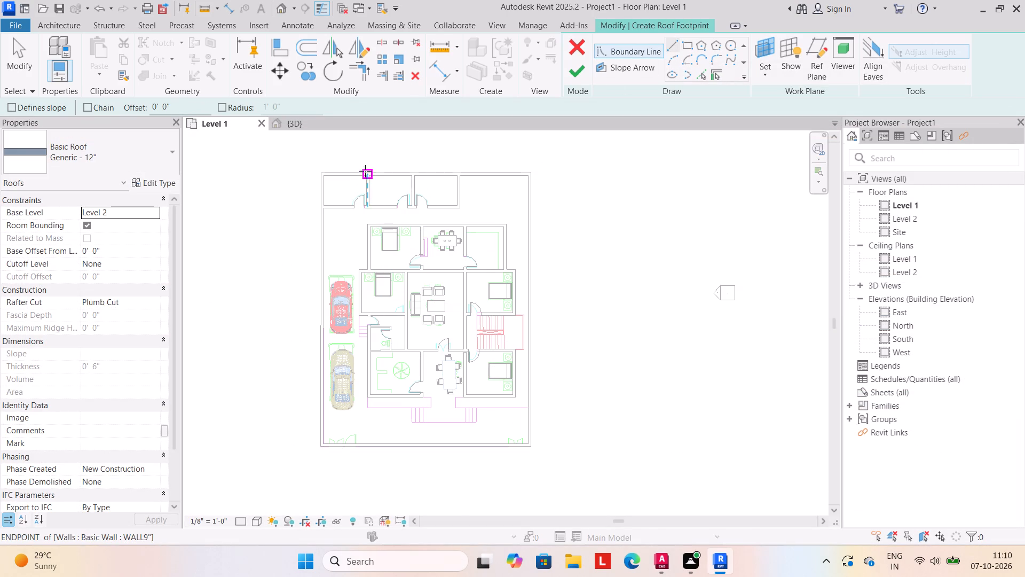
scroll(365, 171, "up", 3)
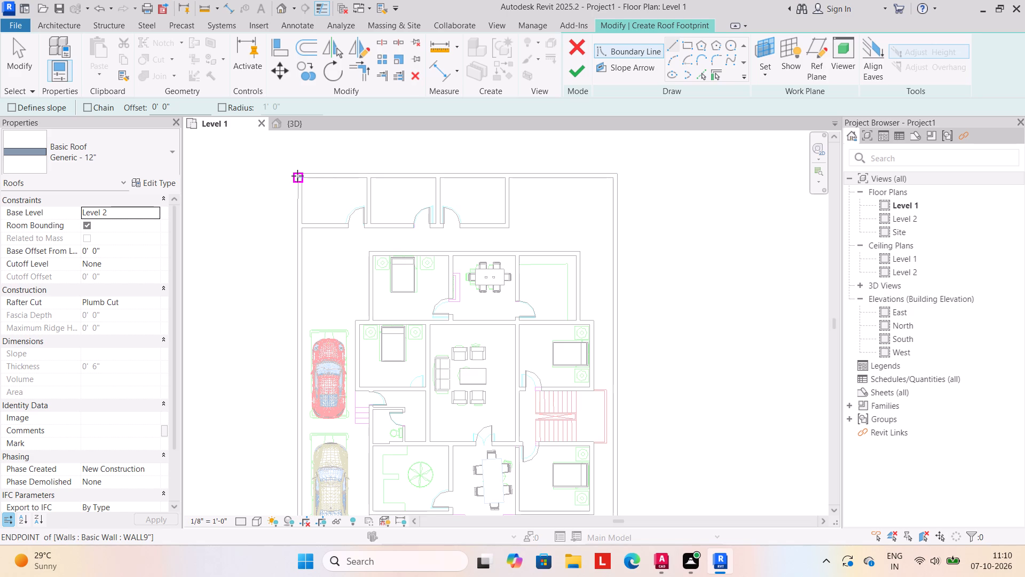
left_click(297, 175)
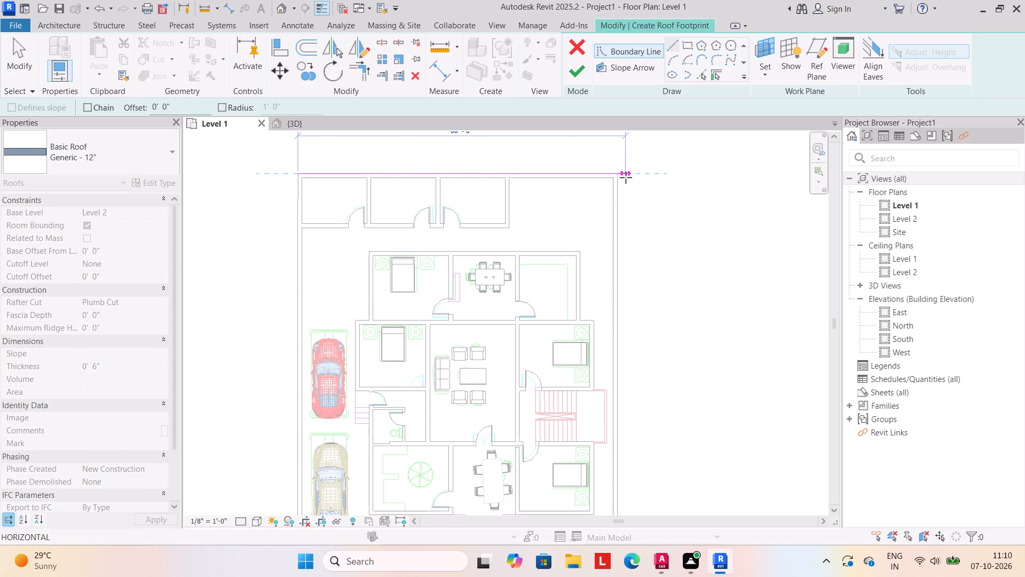
left_click_drag(620, 173, 618, 177)
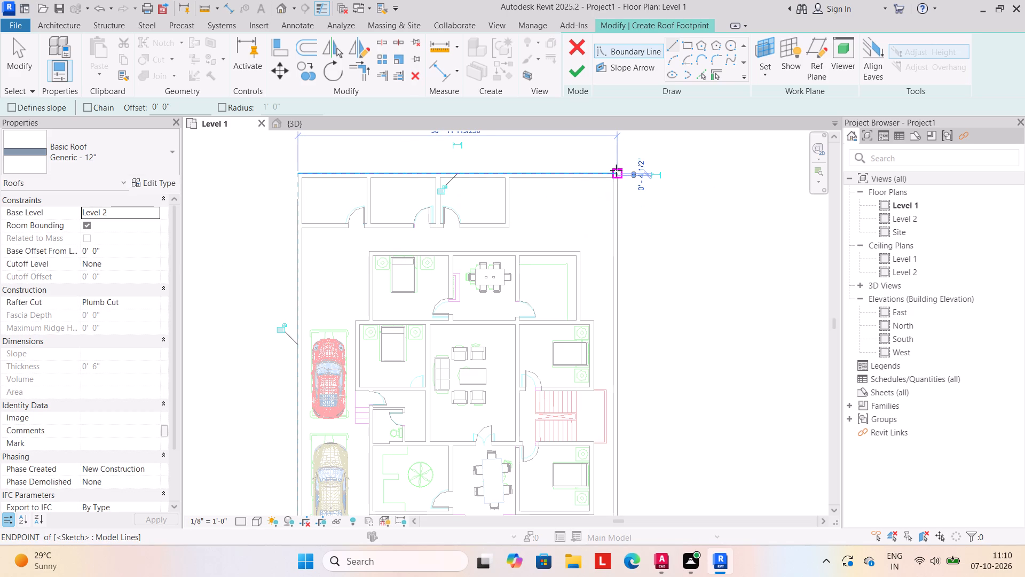
left_click_drag(618, 174, 618, 180)
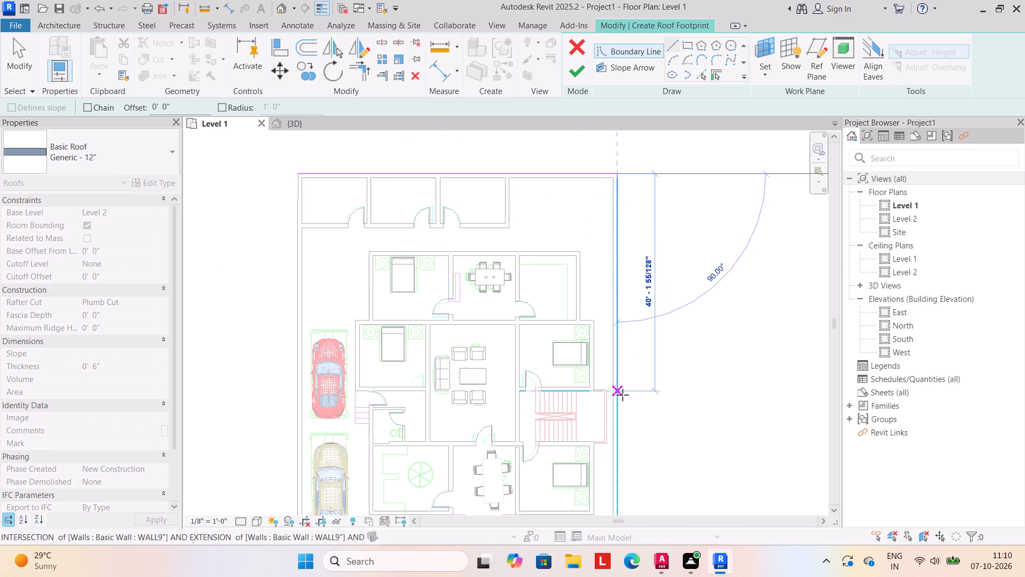
middle_click_drag(622, 399, 611, 237)
scroll(606, 357, "up", 2)
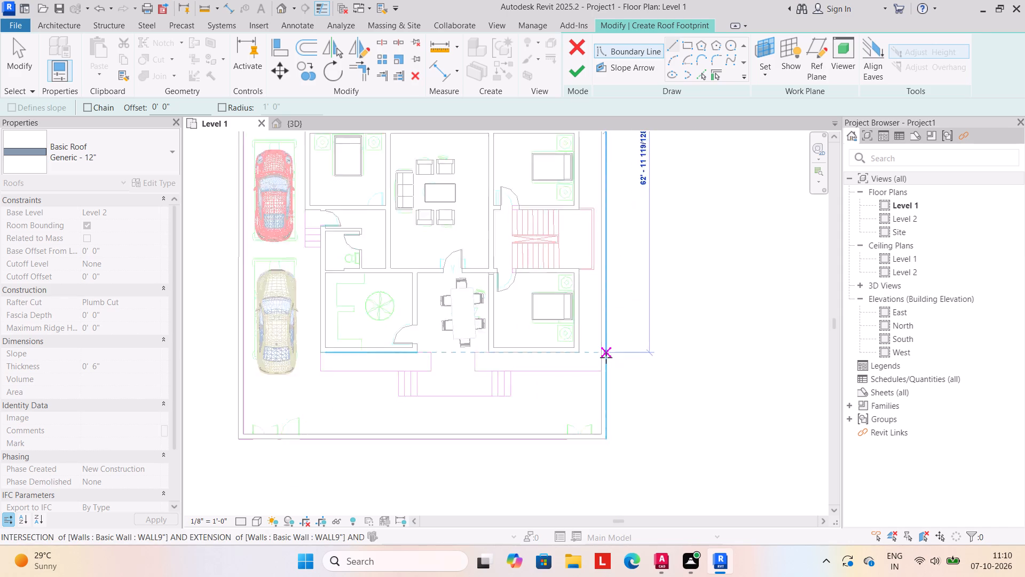
scroll(606, 357, "up", 2)
left_click(608, 349)
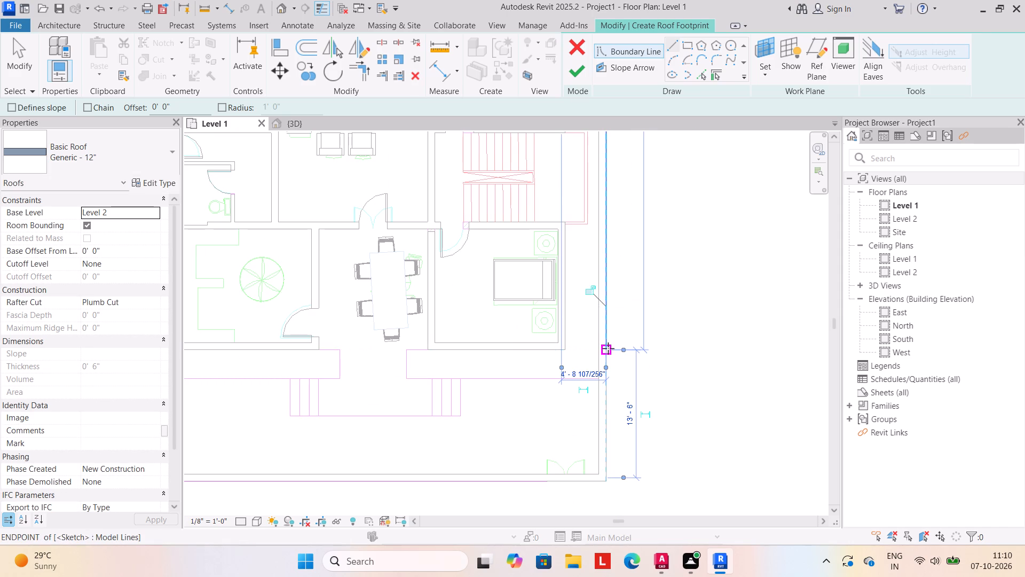
Draw the front boundary line about 45'-10" west along the house's front wall, and one north up its west wall to the side entrance.
left_click(609, 348)
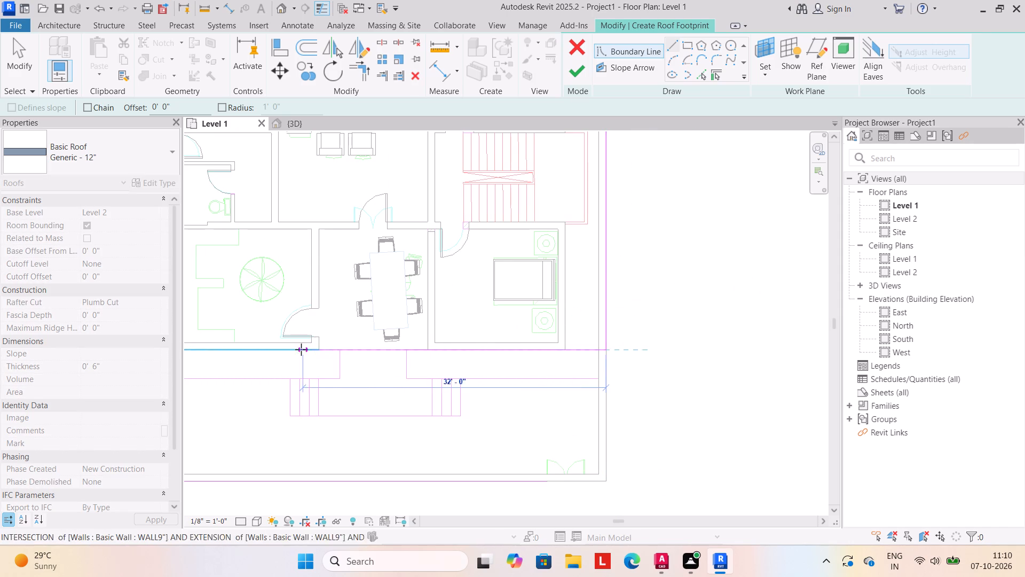
scroll(300, 350, "down", 2)
middle_click_drag(306, 350, 459, 336)
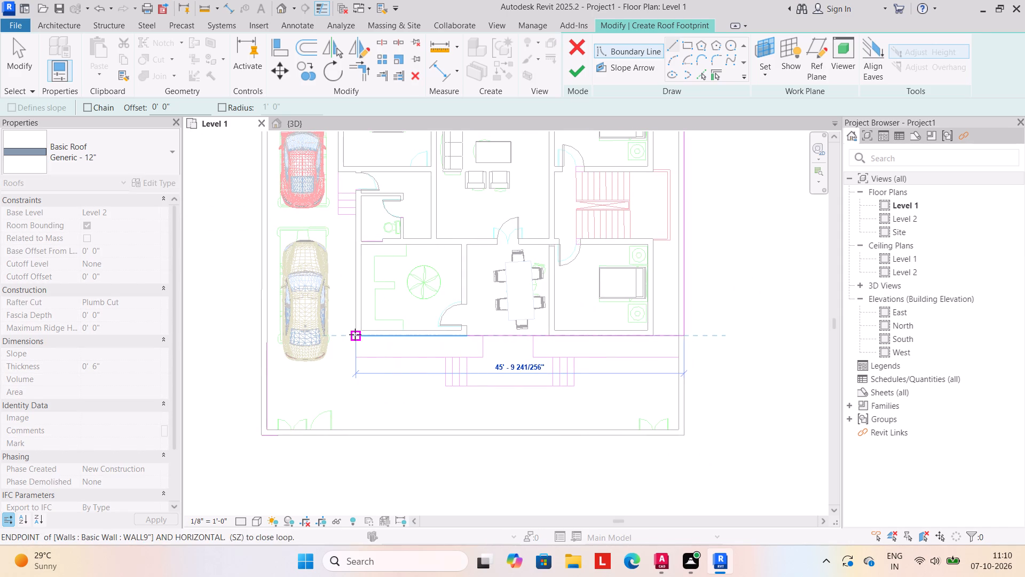
left_click(355, 333)
left_click_drag(352, 336, 352, 330)
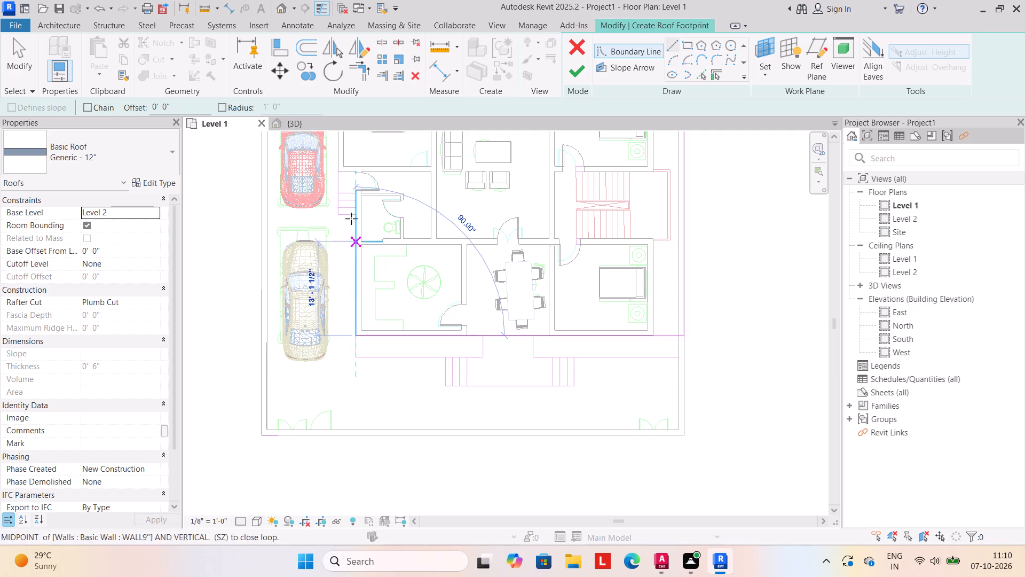
left_click(356, 171)
Draw a jog line about 2'-6" west from the side entrance to the bedroom's outer west face.
left_click(357, 172)
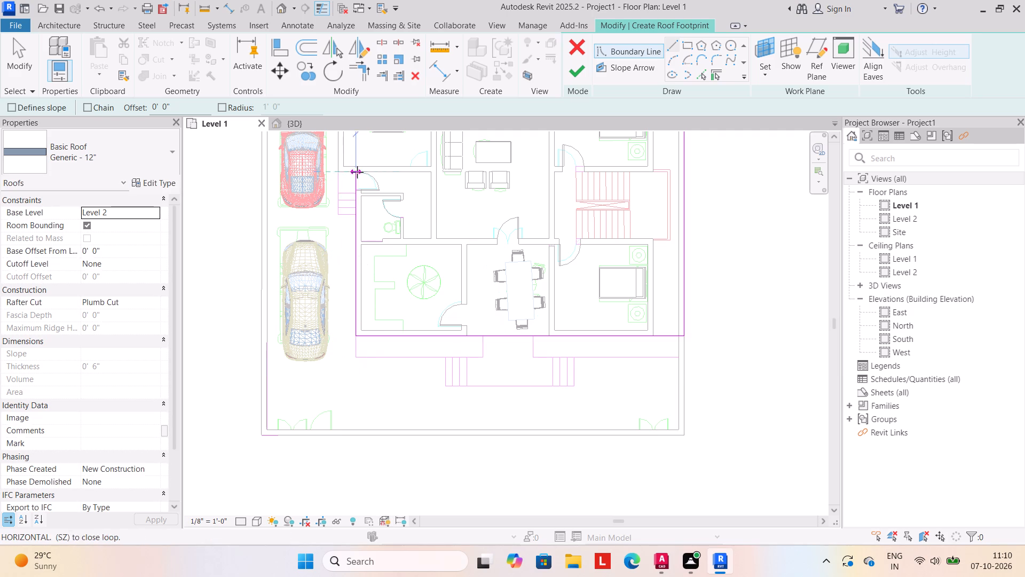
left_click(337, 172)
middle_click_drag(345, 173, 379, 365)
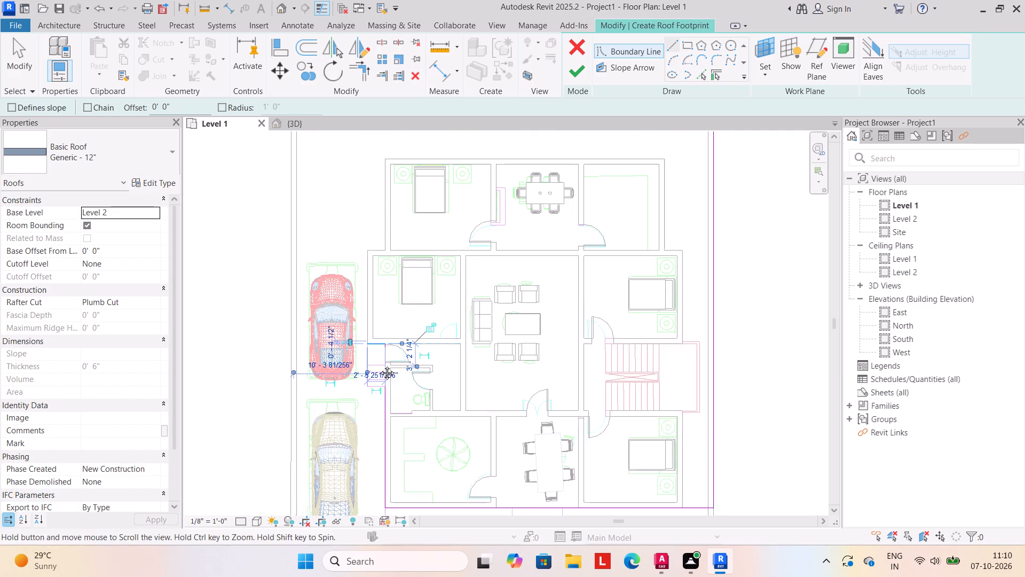
middle_click_drag(379, 365, 380, 369)
left_click(372, 394)
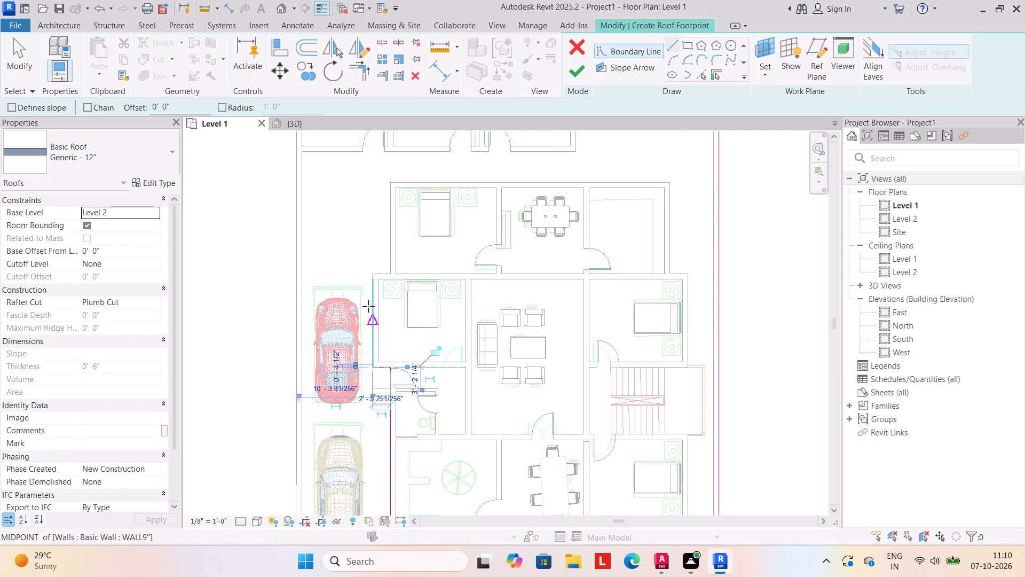
Draw a 2'-6" jog line east along the west bedroom's rear wall and a 17'-0" line north toward the rear rooms.
left_click(370, 274)
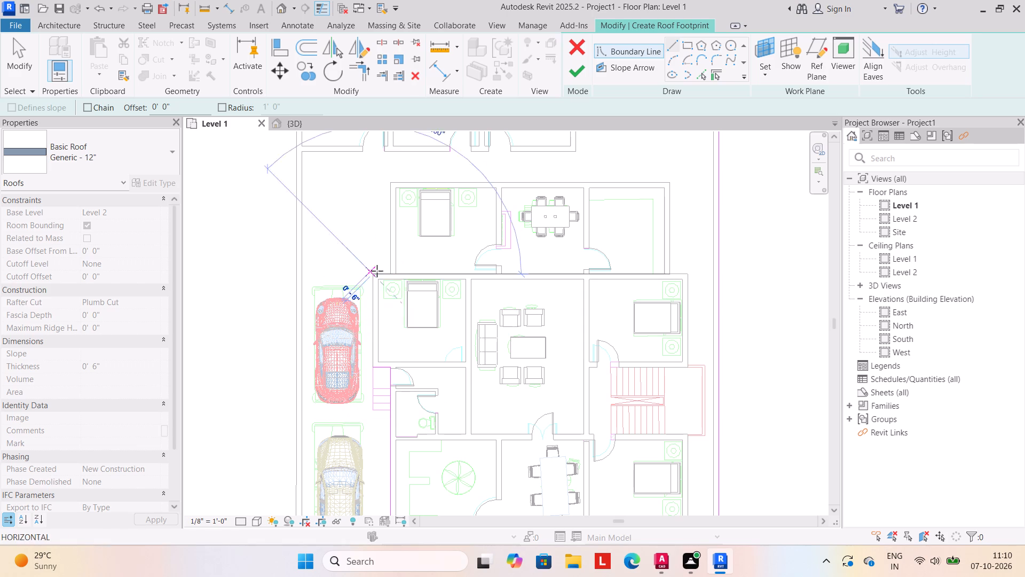
left_click(391, 270)
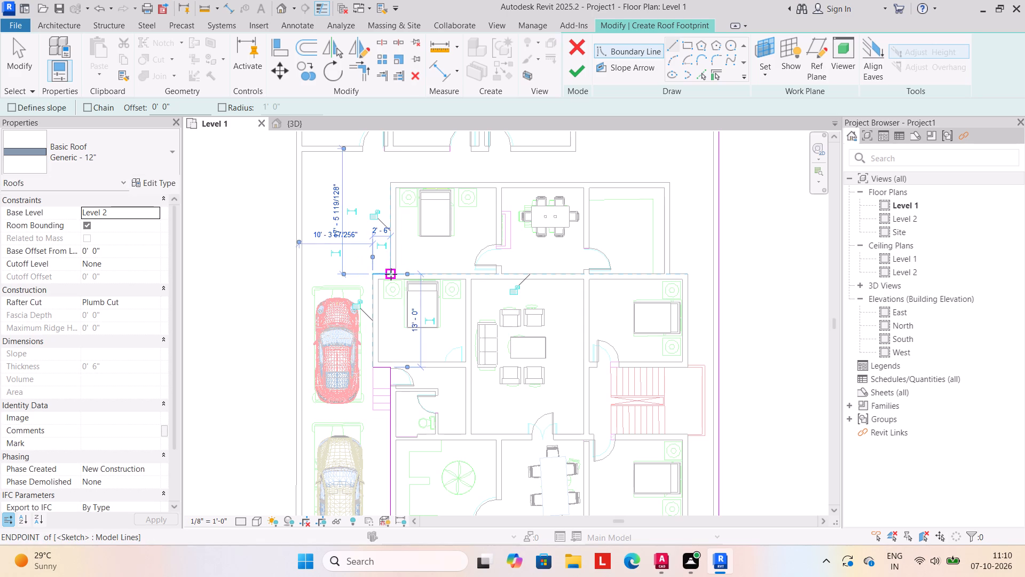
left_click(390, 275)
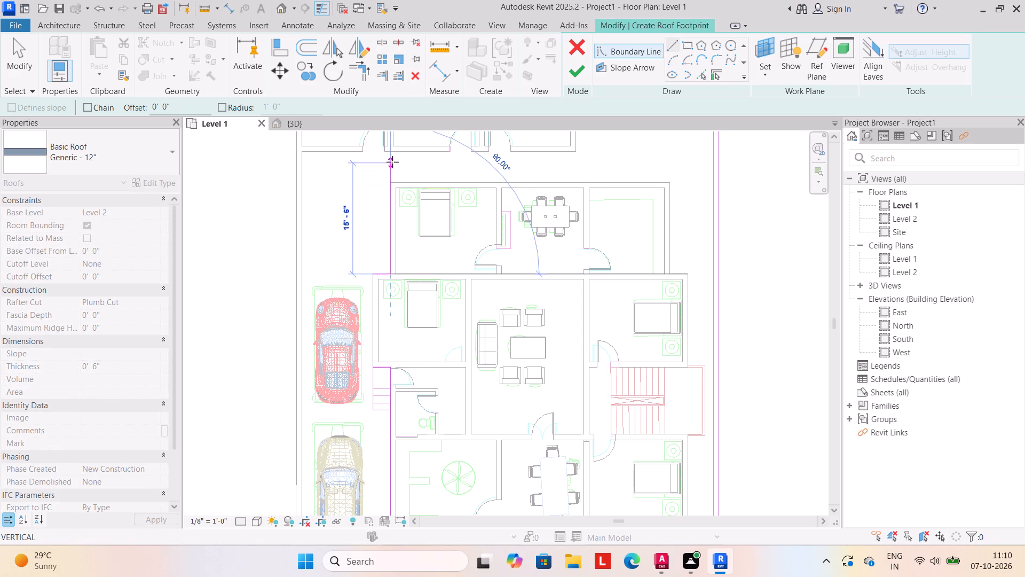
left_click(392, 153)
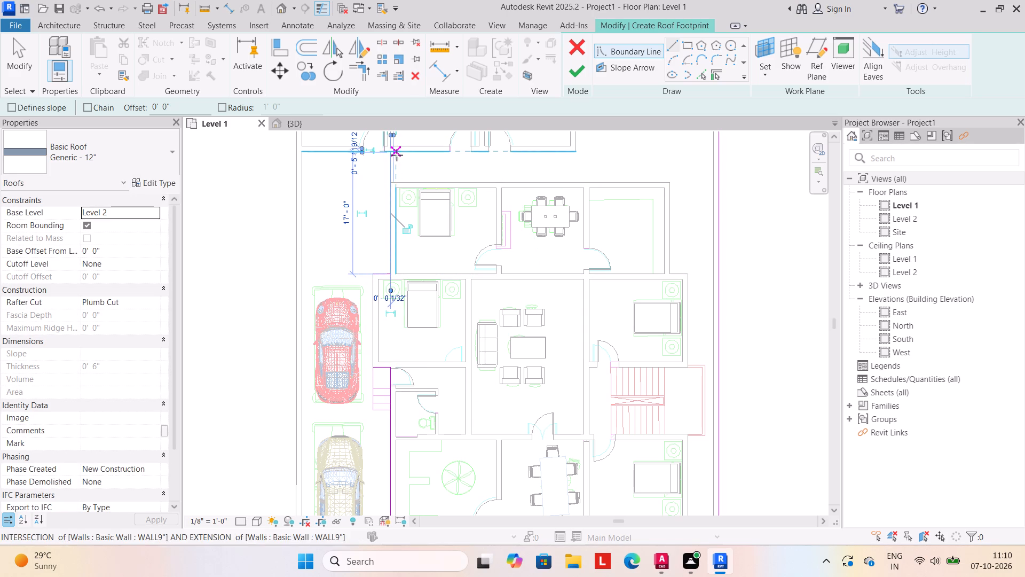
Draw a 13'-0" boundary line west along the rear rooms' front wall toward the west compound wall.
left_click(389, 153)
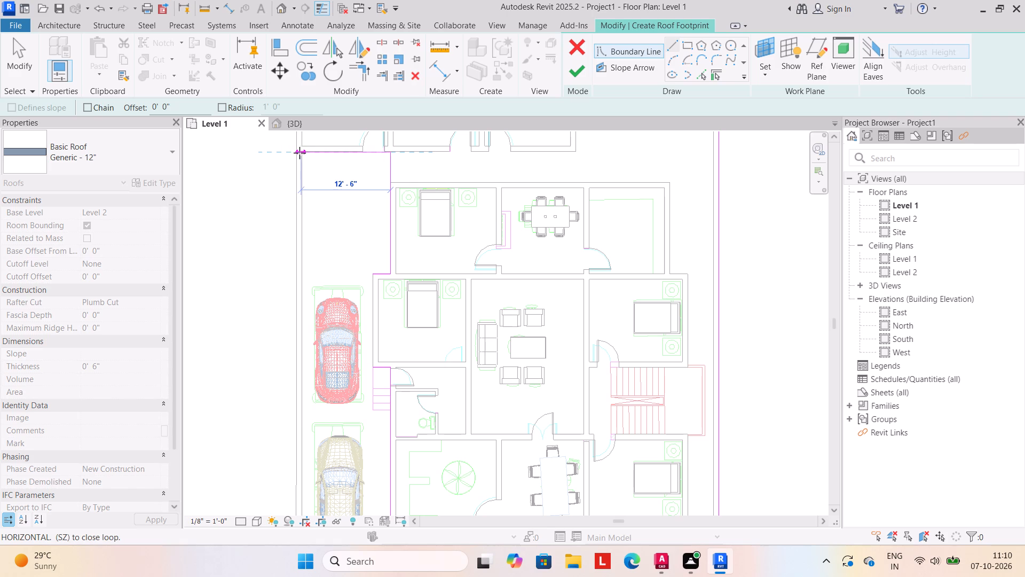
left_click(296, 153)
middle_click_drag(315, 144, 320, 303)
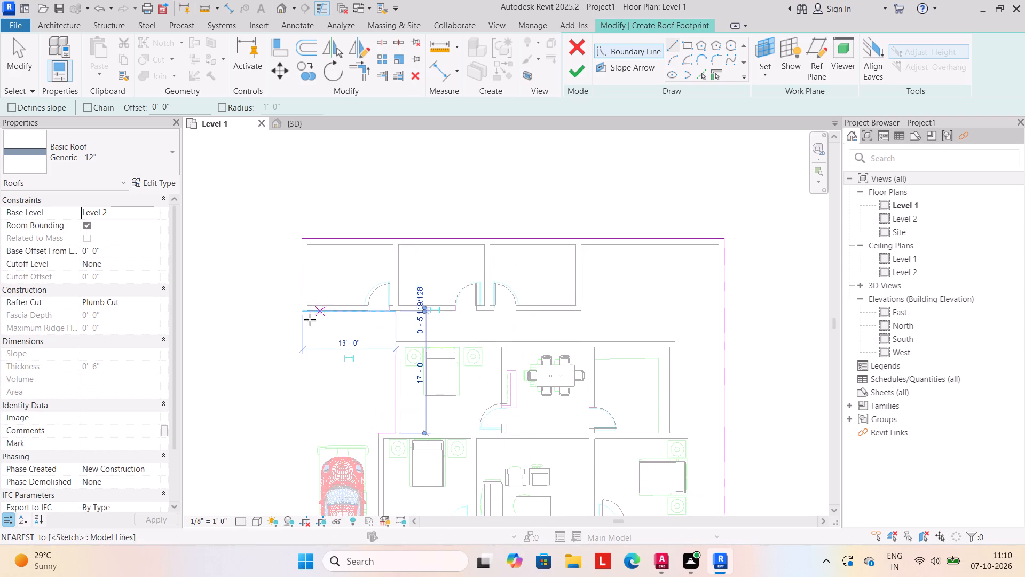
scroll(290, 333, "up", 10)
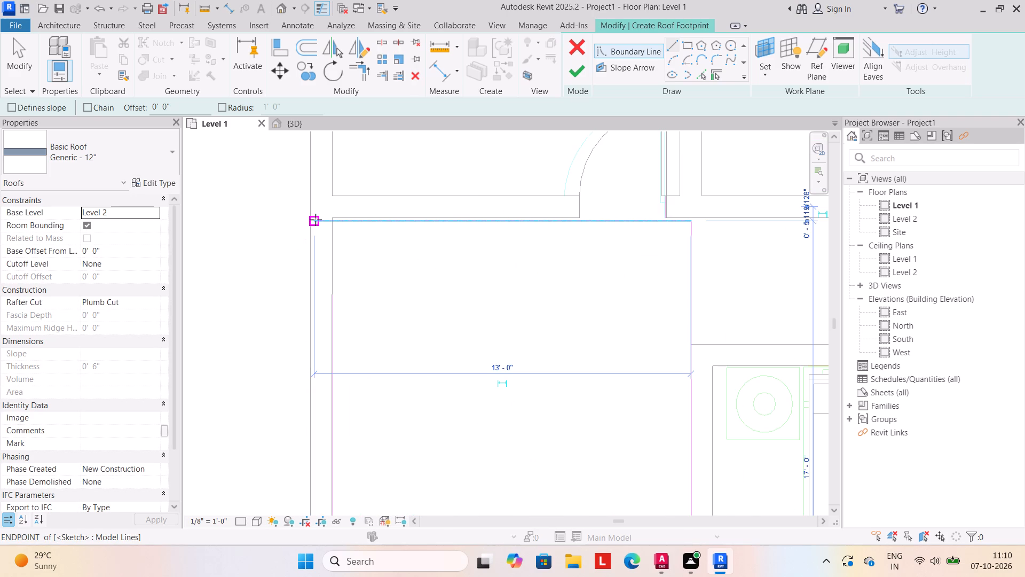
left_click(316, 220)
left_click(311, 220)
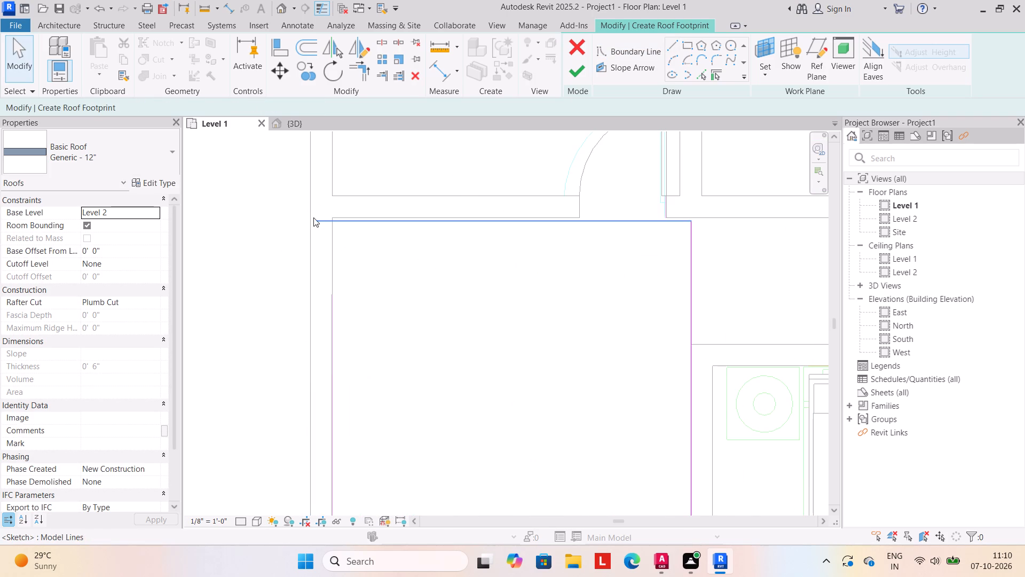
Draw a short line about 1 5/8" from the 13'-0" line's west end to the compound wall's outer face.
left_click(670, 47)
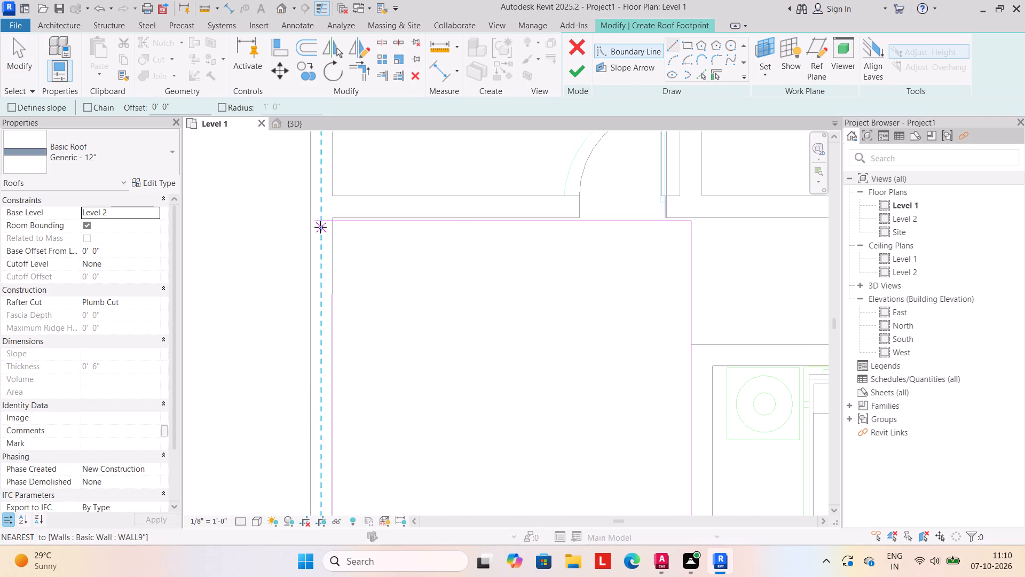
left_click(310, 222)
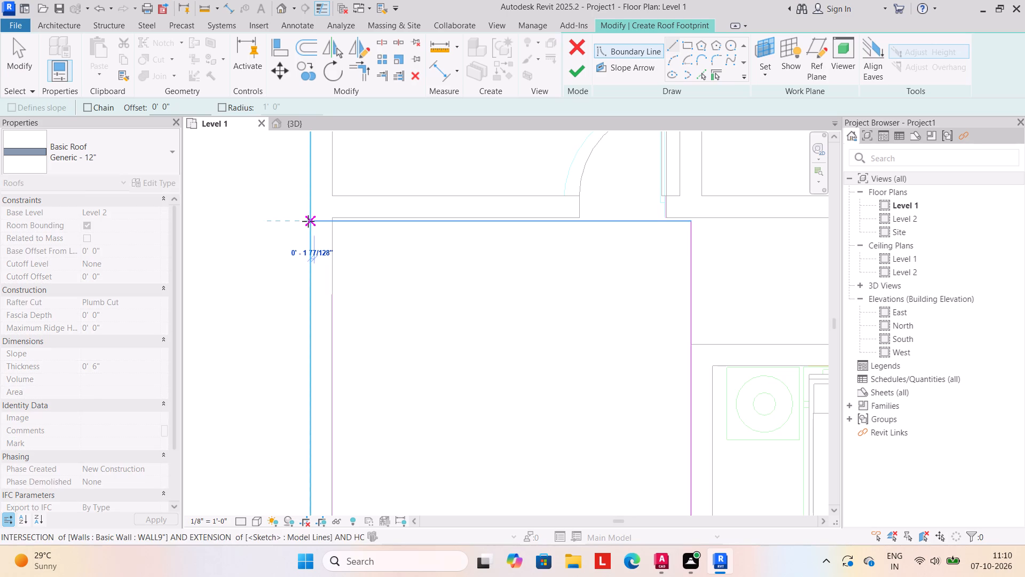
left_click(308, 221)
scroll(313, 210, "down", 2)
middle_click_drag(316, 223, 324, 343)
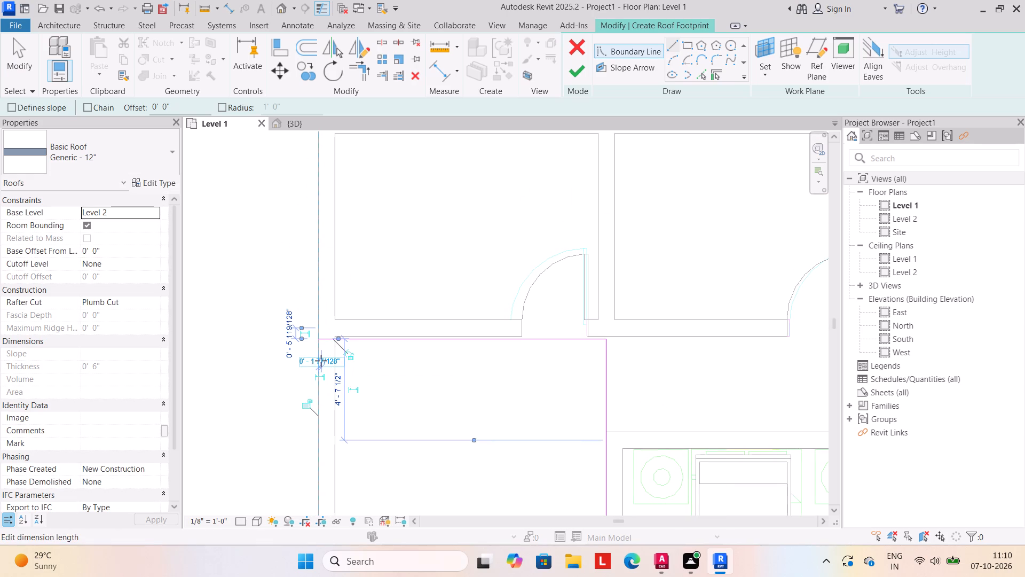
left_click_drag(319, 337, 319, 330)
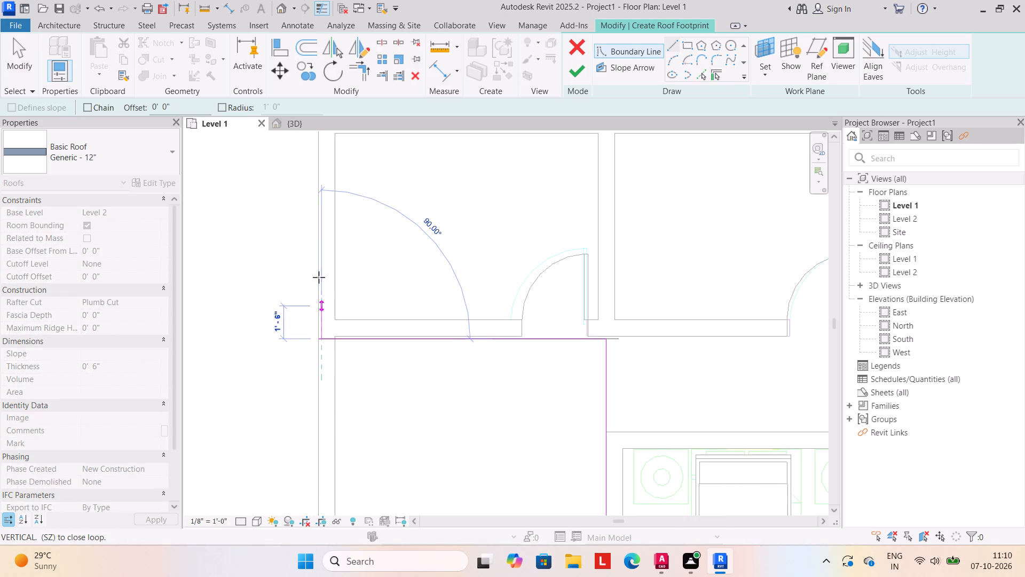
key("Escape")
key("Escape")
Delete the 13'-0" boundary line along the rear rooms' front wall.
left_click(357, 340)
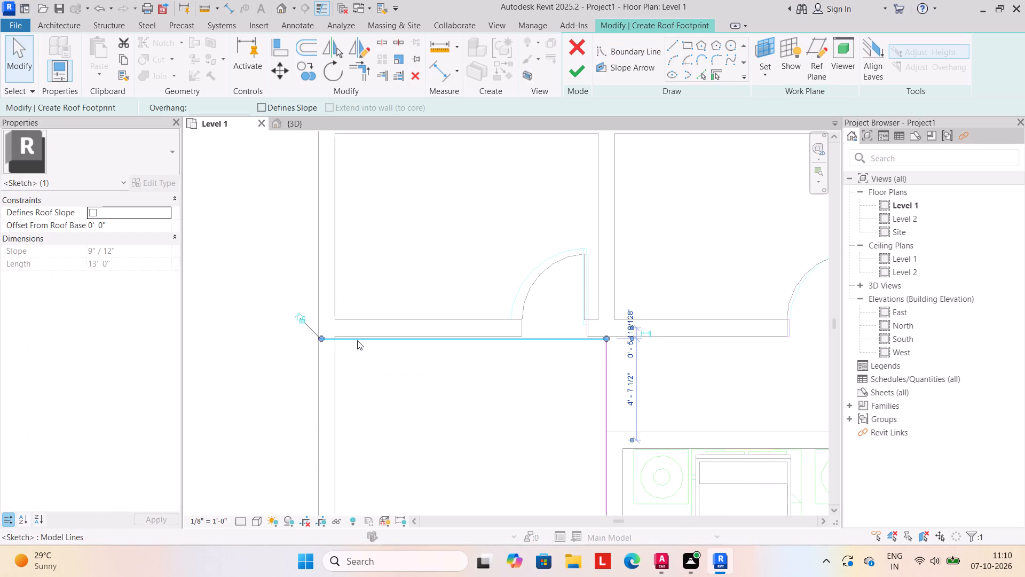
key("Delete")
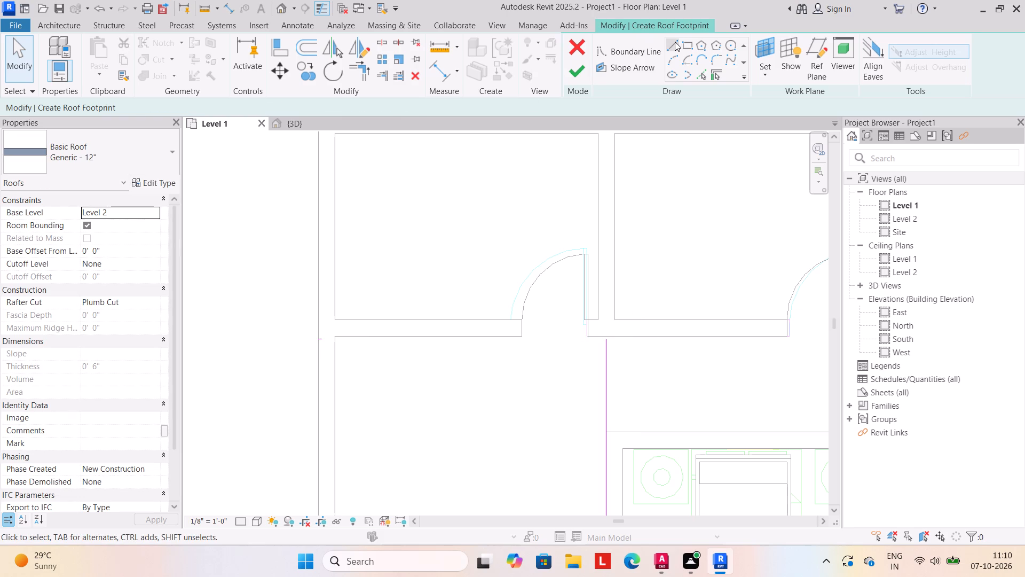
Draw a roof boundary line about 13'-2" west along the rear rooms' front wall to the compound wall's outer face.
left_click(675, 42)
scroll(593, 346, "up", 5)
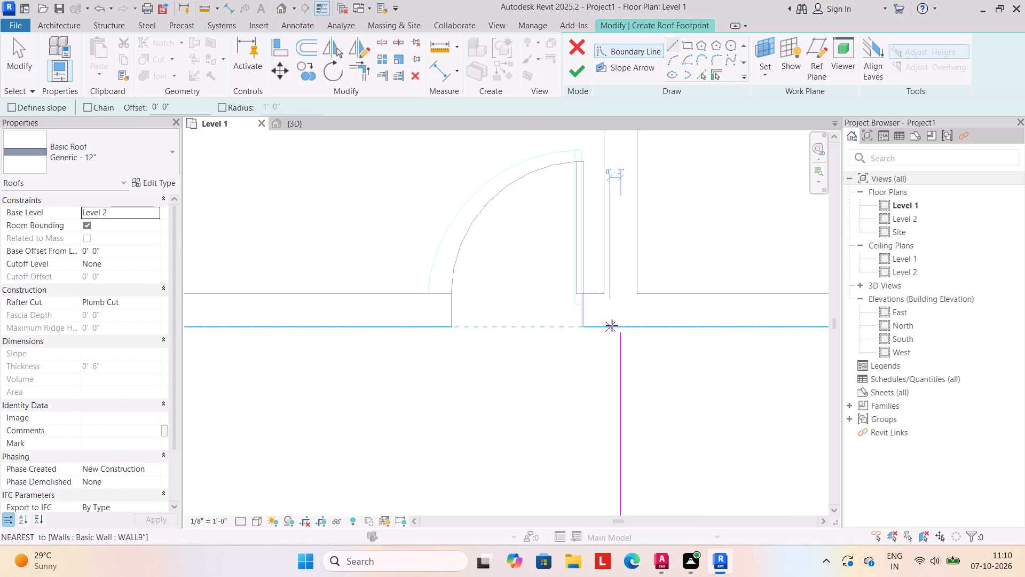
left_click(619, 325)
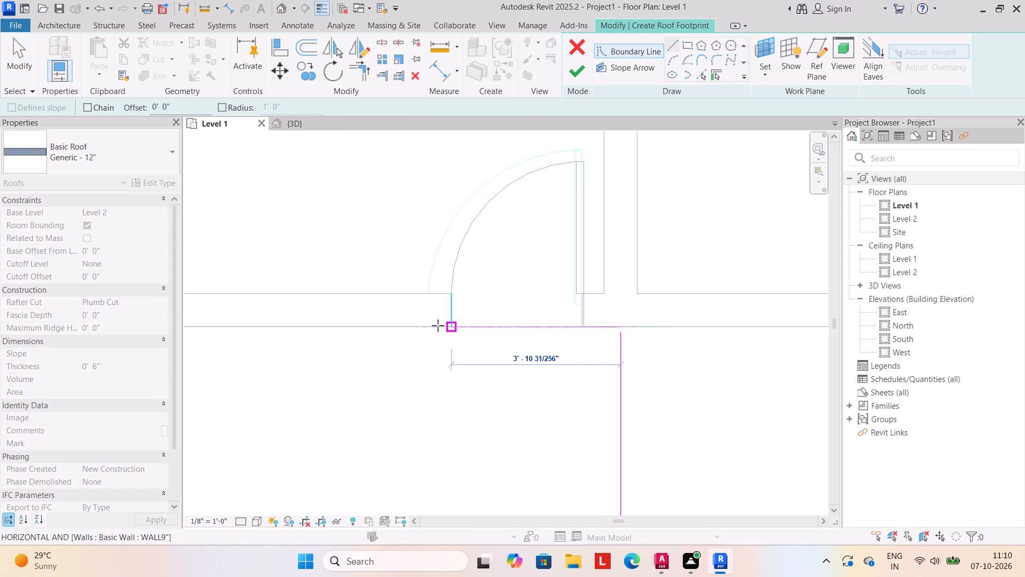
scroll(299, 329, "down", 2)
middle_click_drag(298, 329, 450, 324)
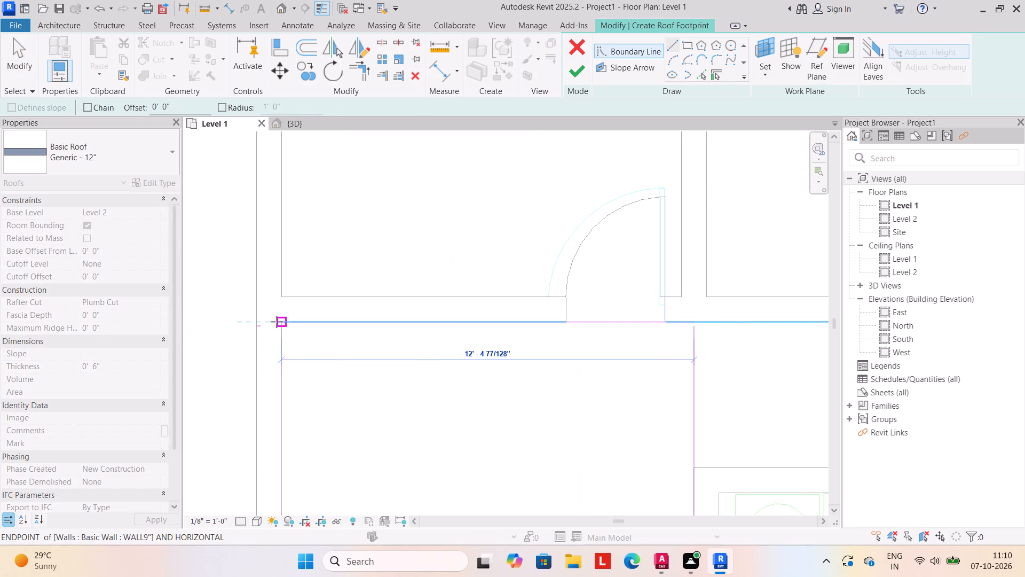
left_click(254, 321)
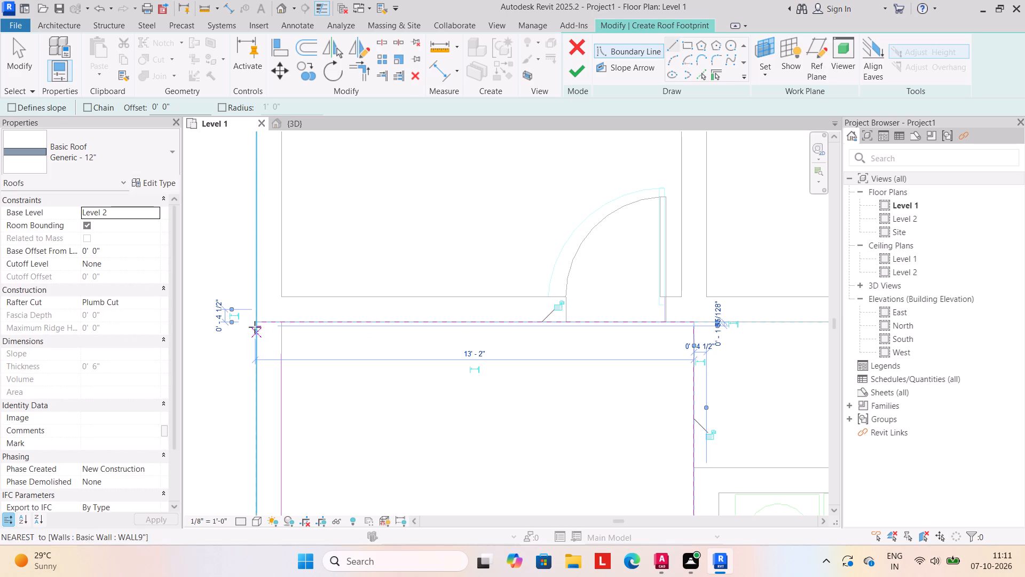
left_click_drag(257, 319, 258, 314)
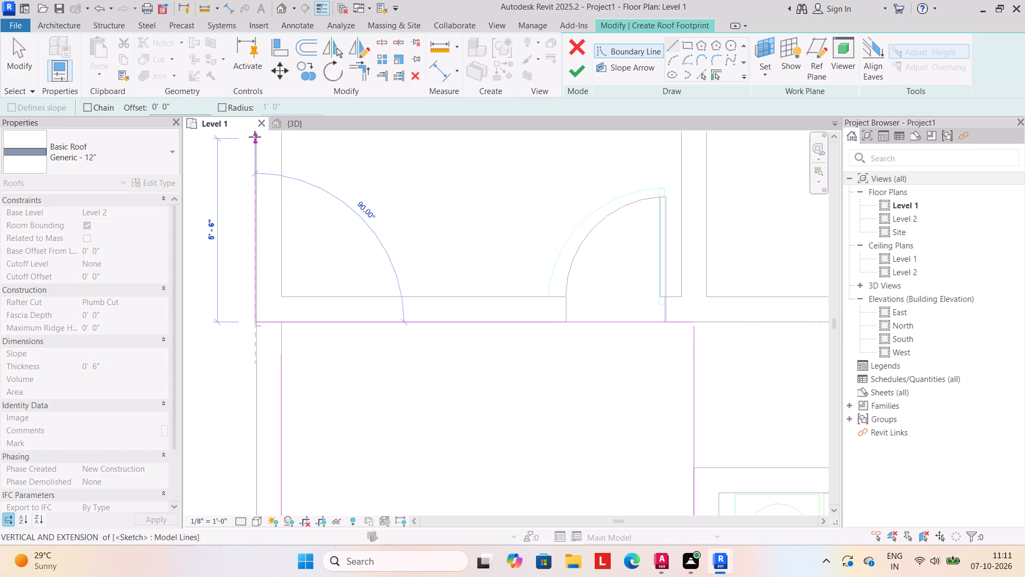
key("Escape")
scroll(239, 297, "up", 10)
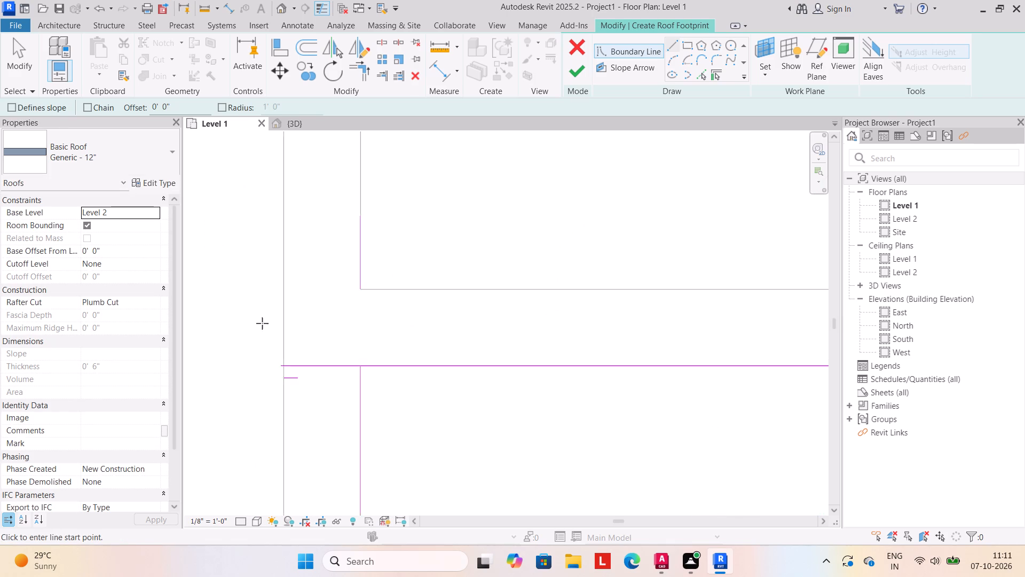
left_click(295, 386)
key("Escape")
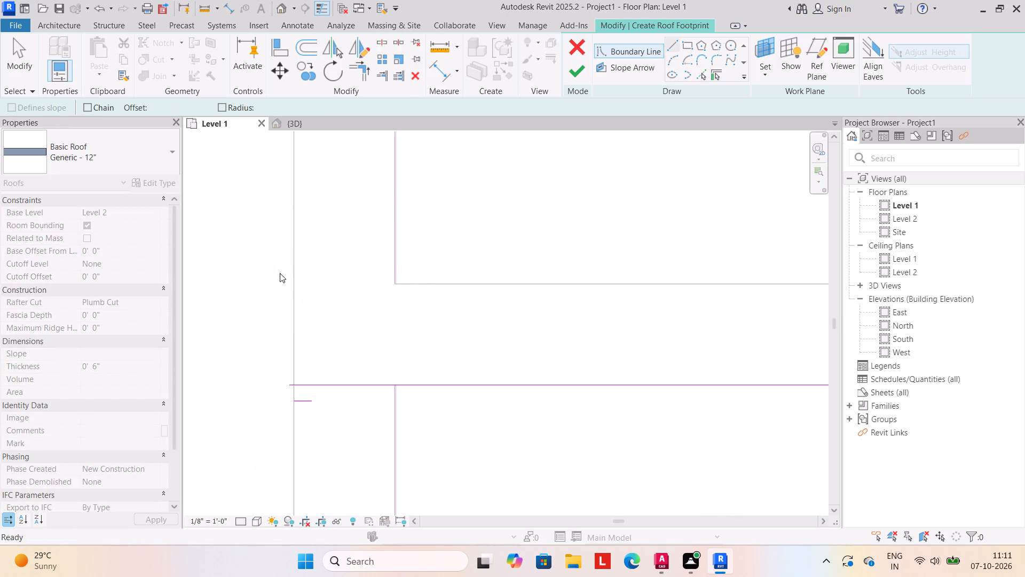
Draw a boundary line north along the west wall's outer face, from the 13'-2" line to the rear outer corner.
scroll(294, 383, "up", 11)
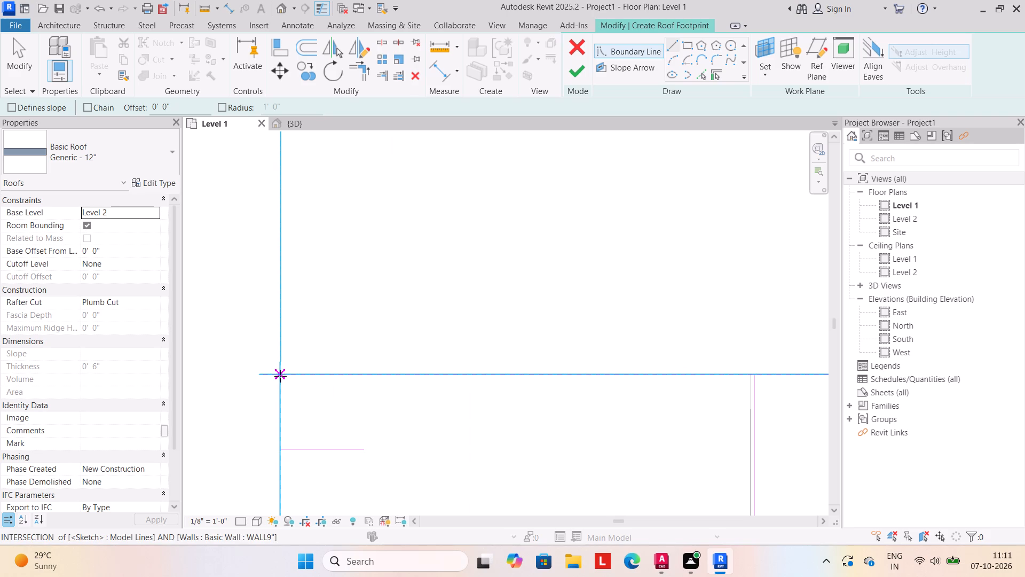
left_click_drag(280, 376, 281, 369)
scroll(283, 184, "down", 3)
middle_click_drag(283, 196, 292, 376)
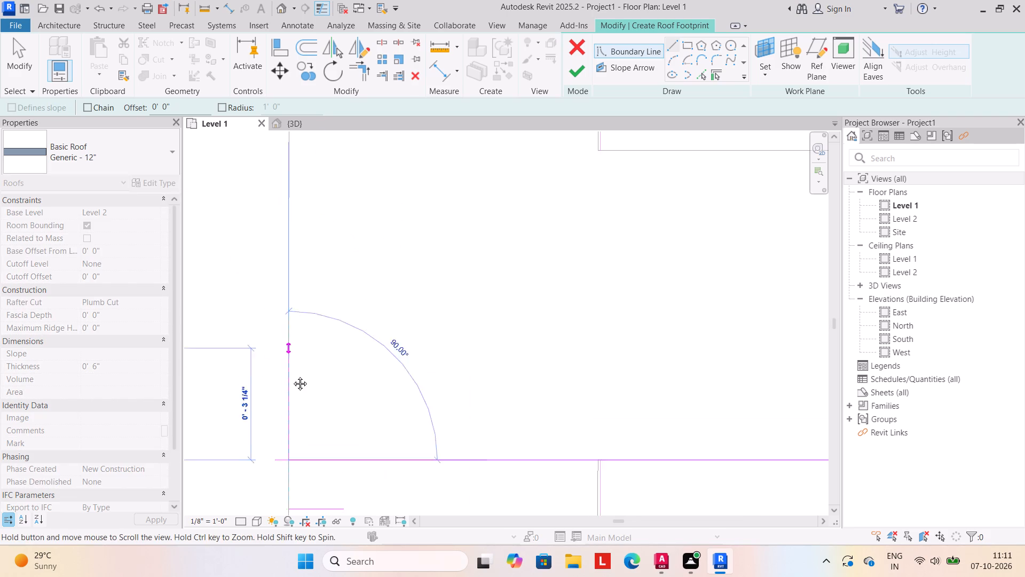
middle_click_drag(292, 376, 293, 394)
scroll(293, 195, "down", 3)
middle_click_drag(296, 234, 298, 378)
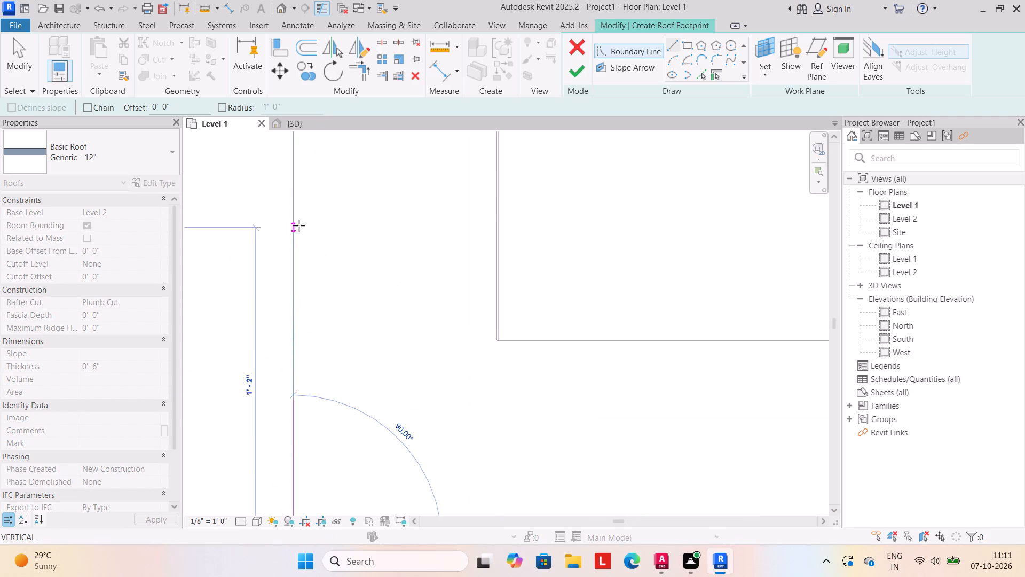
scroll(299, 225, "down", 6)
middle_click_drag(297, 216, 297, 392)
scroll(305, 170, "down", 4)
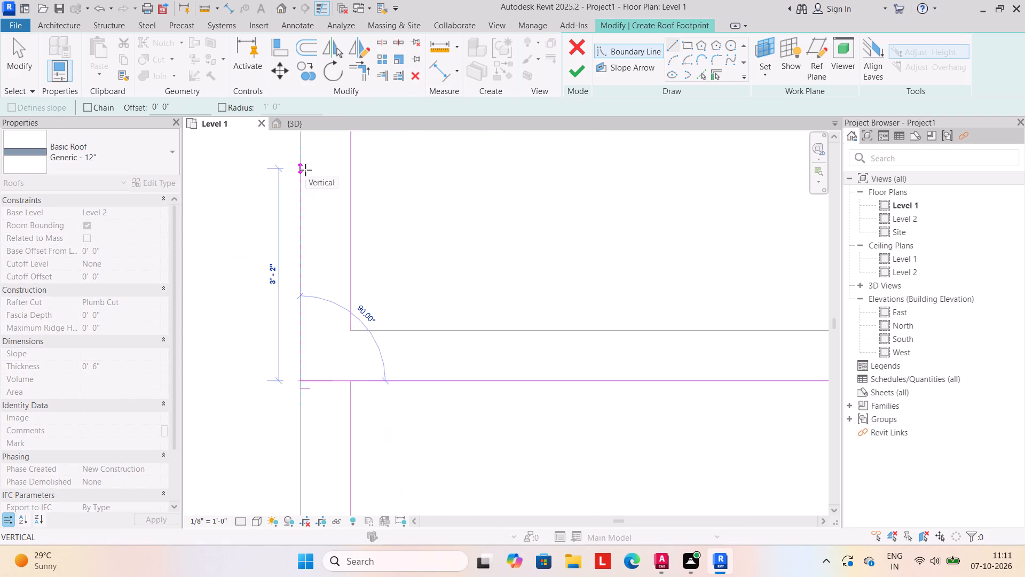
scroll(305, 170, "down", 2)
middle_click_drag(303, 184, 302, 364)
scroll(303, 274, "down", 7)
scroll(299, 217, "down", 2)
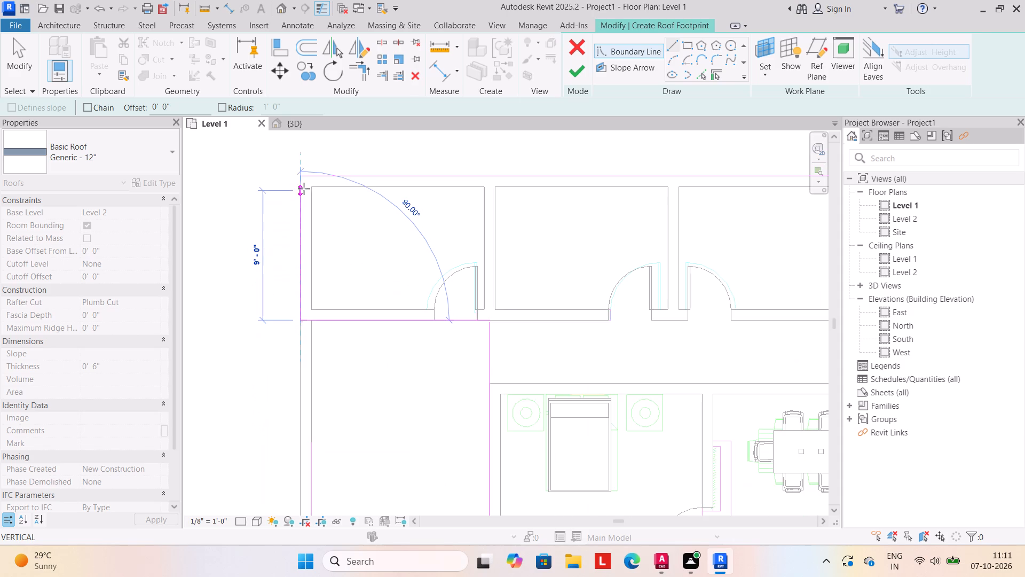
left_click(302, 176)
key("Escape")
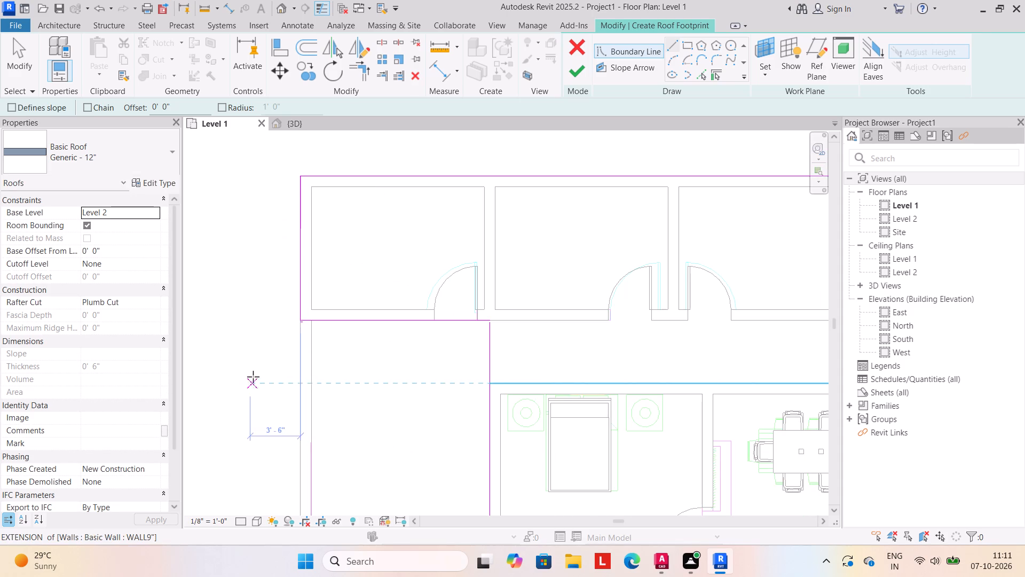
key("Escape")
Delete the short leftover boundary line just south of the 13'-2" line's west end.
scroll(298, 318, "up", 10)
left_click(314, 330)
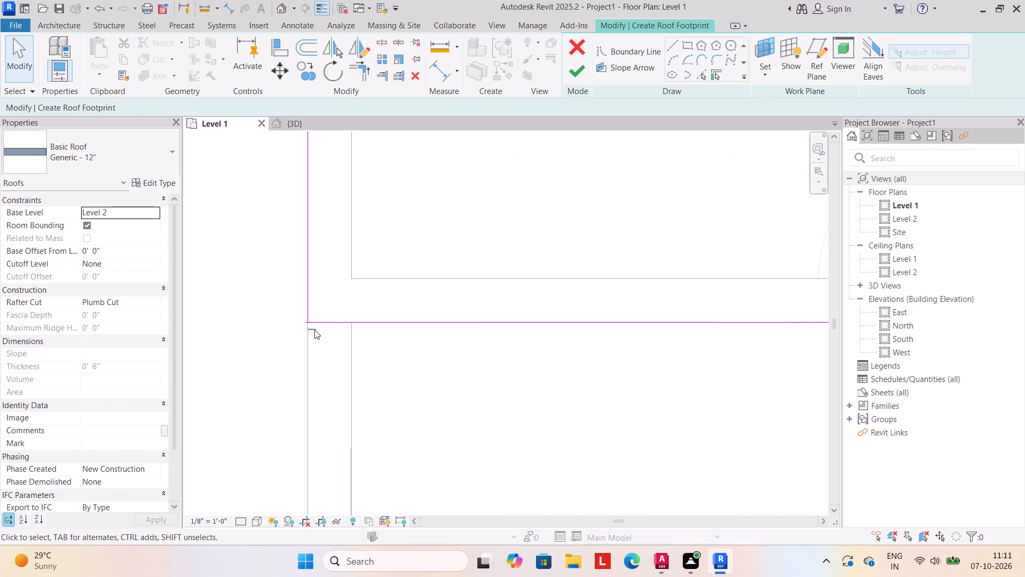
key("Delete")
Start Trim/Extend to Corner for the roof boundary lines.
left_click(360, 65)
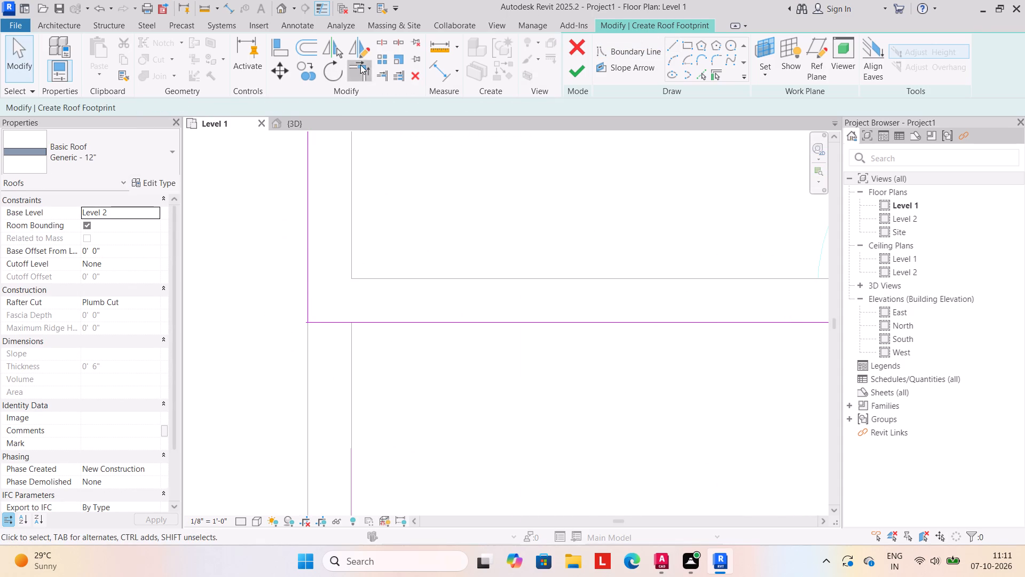
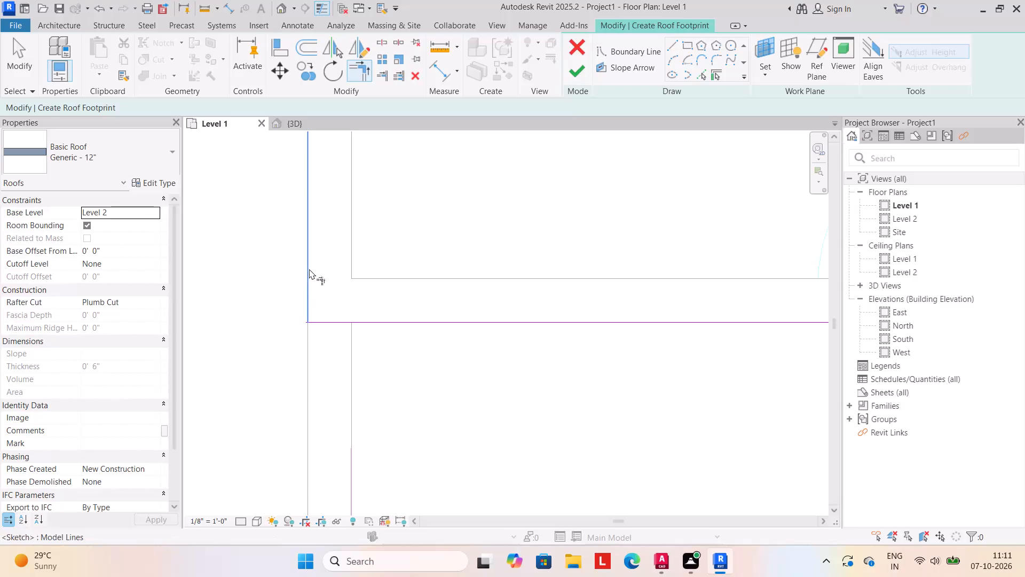
Trim the rear rooms' front boundary line to corners with the west compound wall line and the house's west wall line.
left_click(324, 317)
scroll(497, 382, "down", 3)
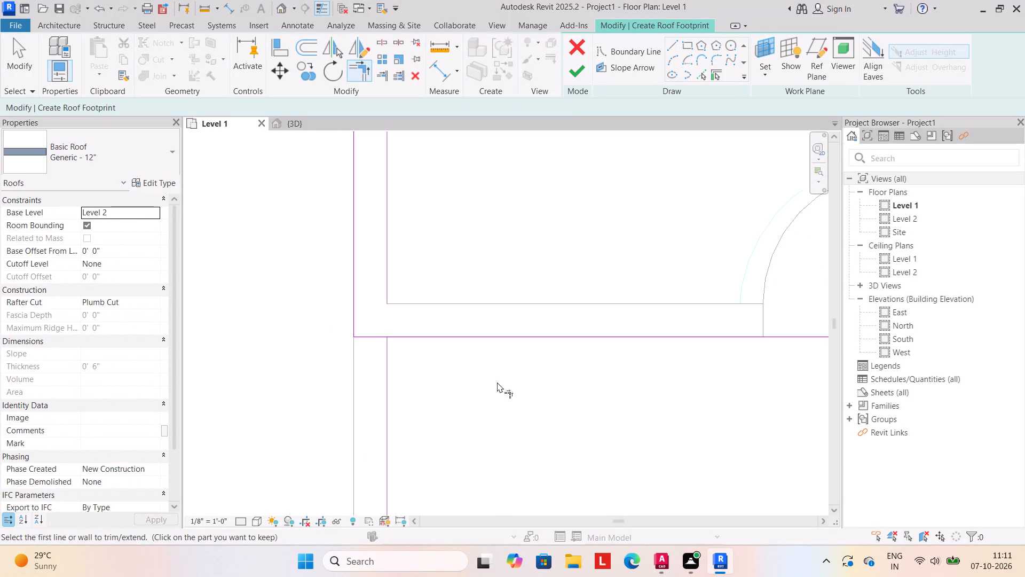
middle_click_drag(492, 380, 248, 326)
left_click(612, 284)
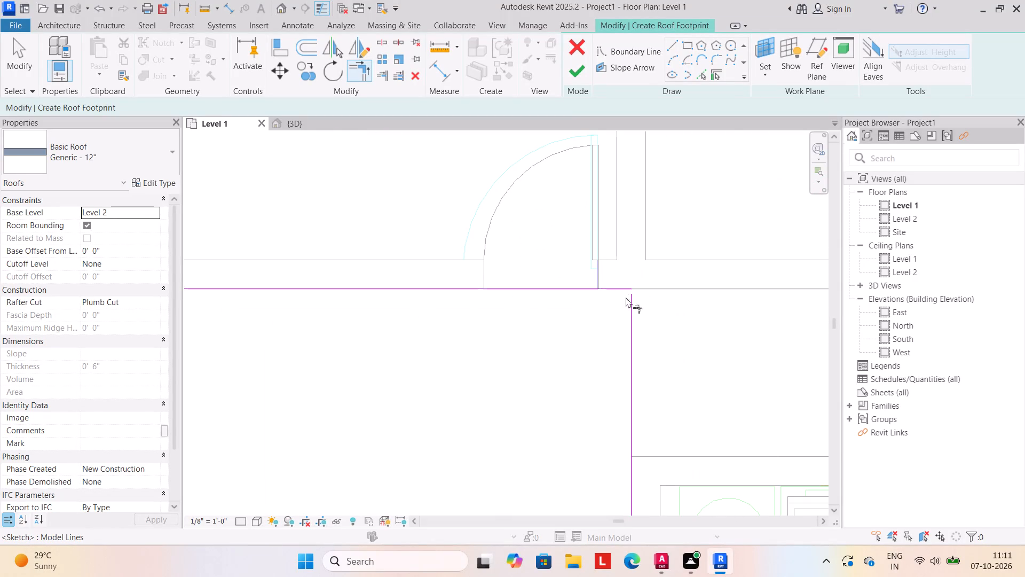
left_click(629, 301)
Draw a roof boundary line along the outer west face of the projecting middle bedroom, between its two open corners.
scroll(499, 339, "down", 11)
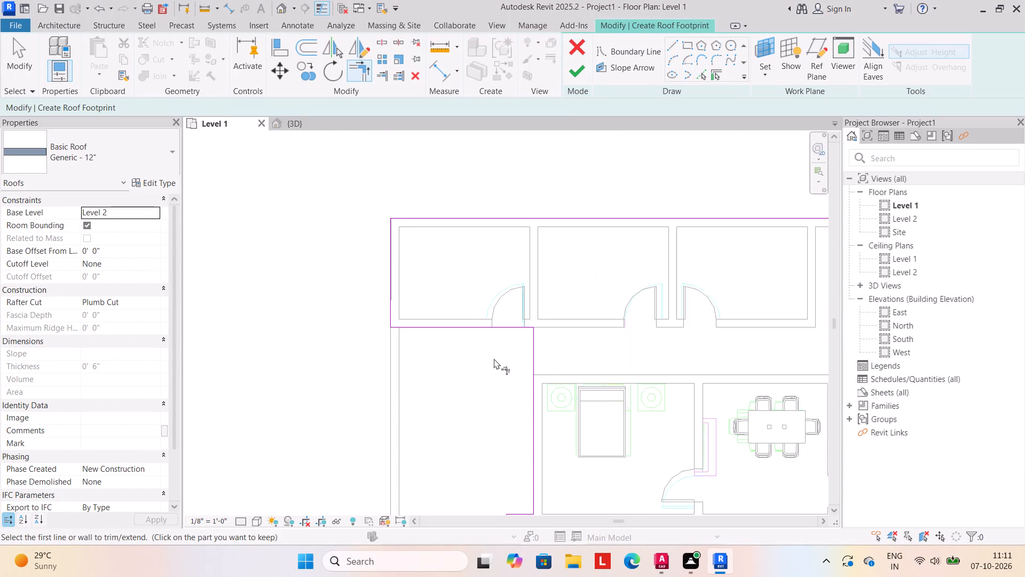
middle_click_drag(494, 360, 468, 223)
middle_click_drag(508, 434, 530, 321)
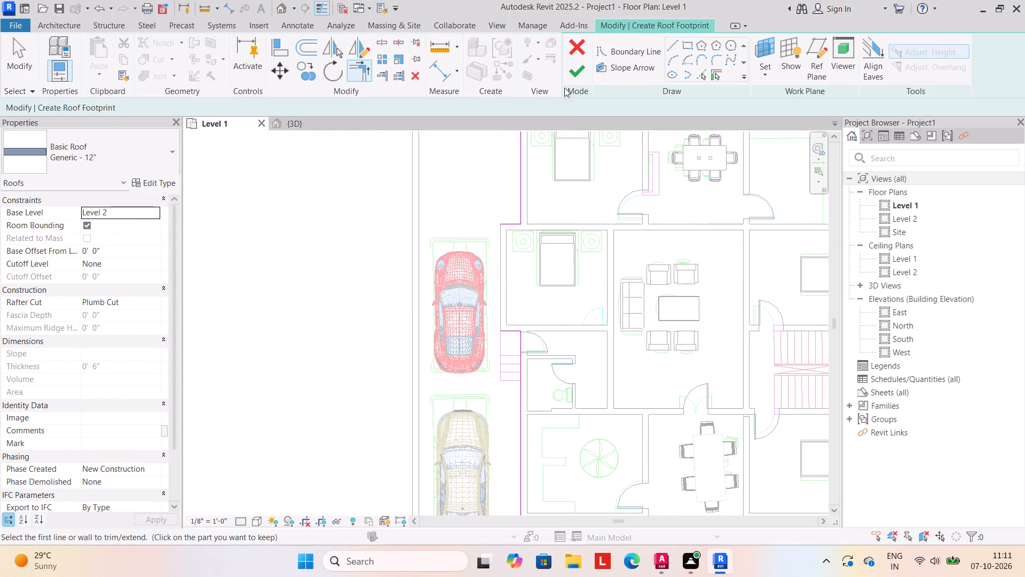
left_click(672, 44)
scroll(504, 279, "up", 3)
left_click_drag(499, 196, 499, 201)
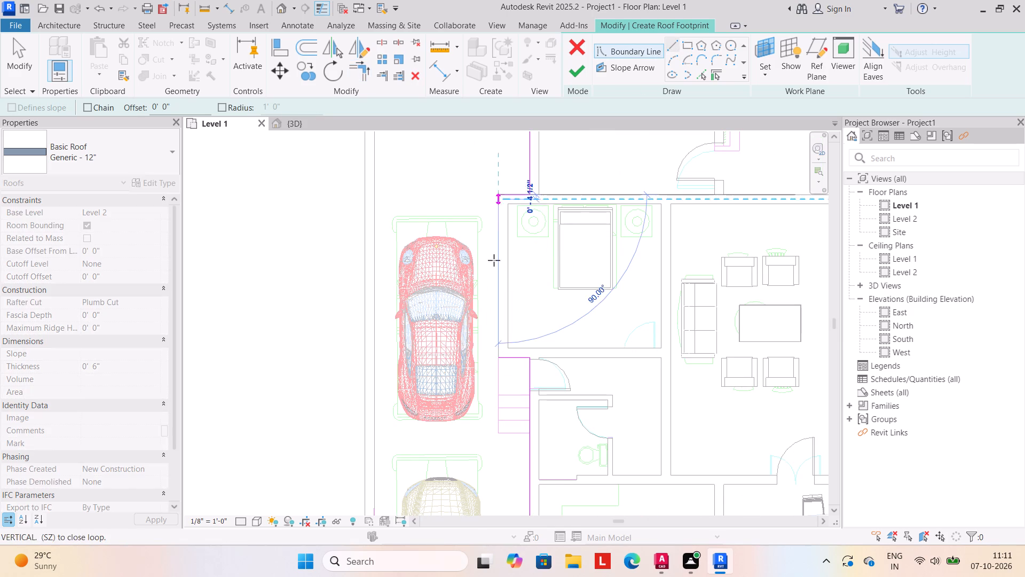
left_click(496, 358)
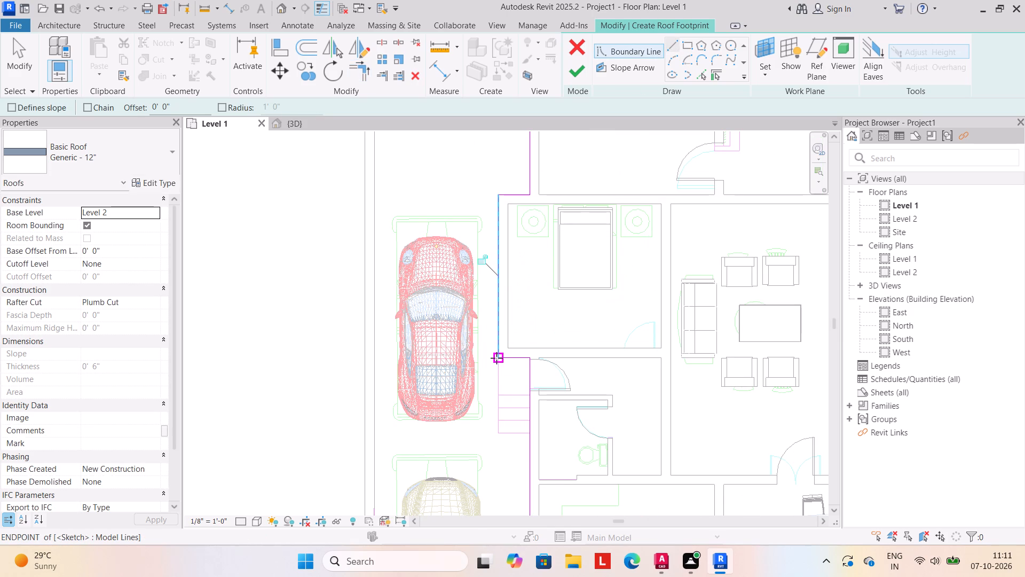
key("Escape")
Finish the roof footprint sketch.
scroll(373, 359, "down", 6)
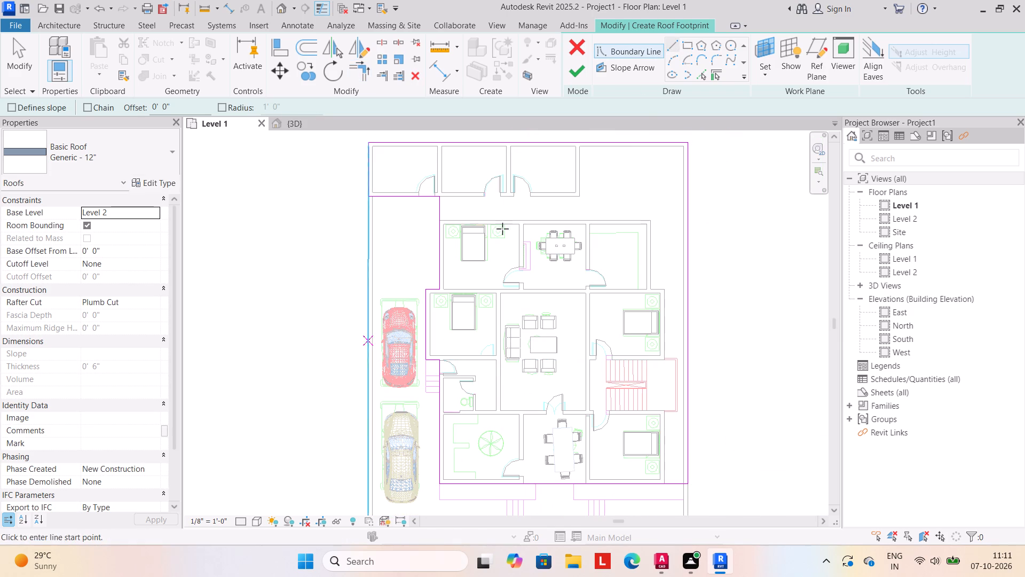
left_click(580, 75)
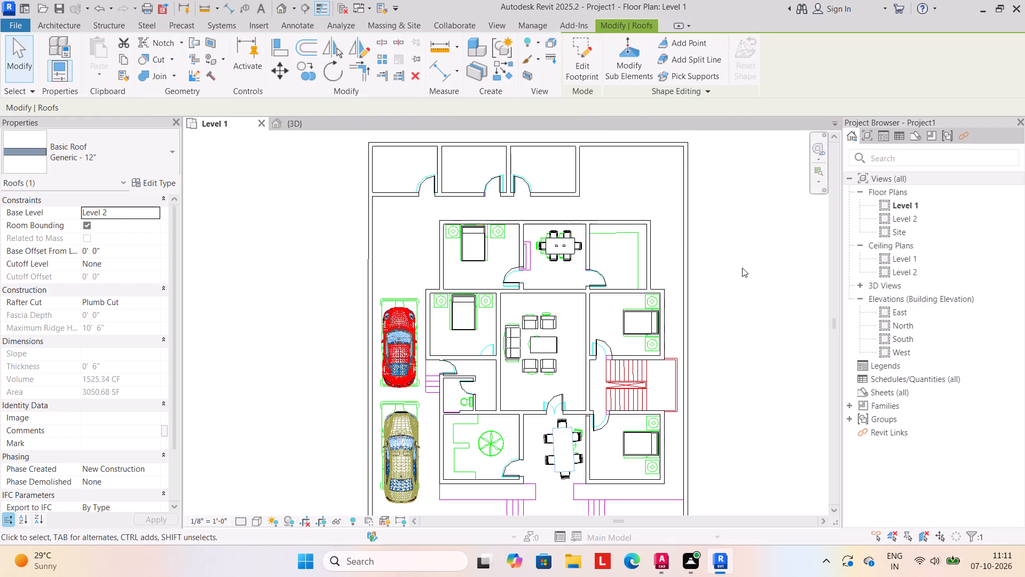
Examine the roof slab's coverage over the house, parking side and compound walls from several angles in the 3D view.
left_click(302, 127)
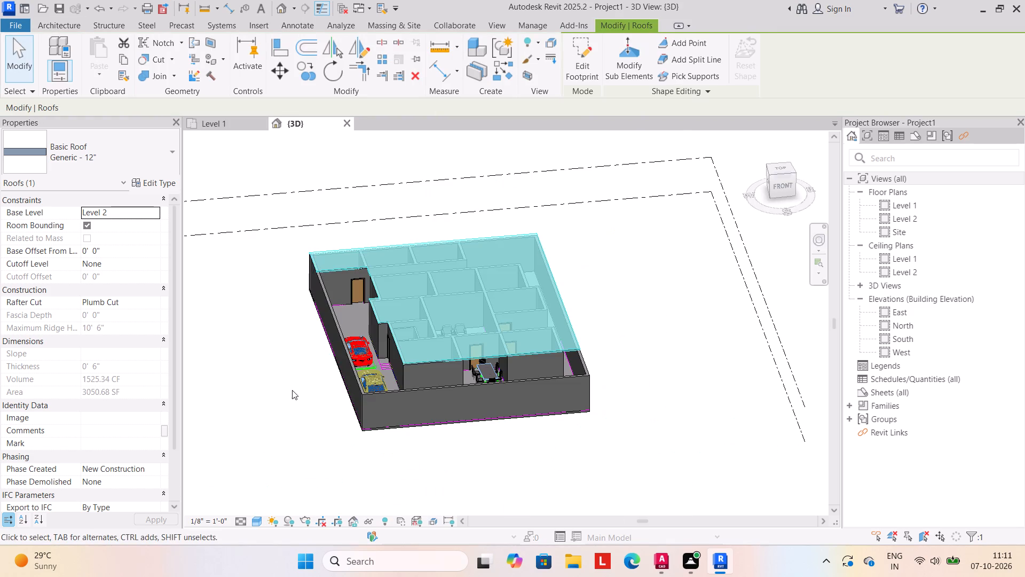
left_click(285, 392)
middle_click_drag(568, 461, 549, 385, "shift")
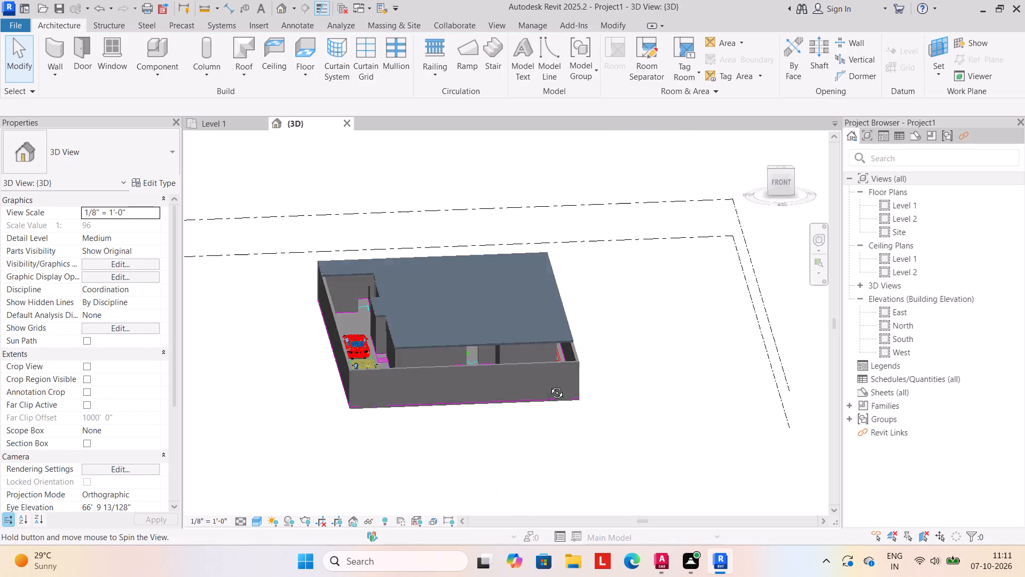
middle_click_drag(549, 385, 543, 443, "shift")
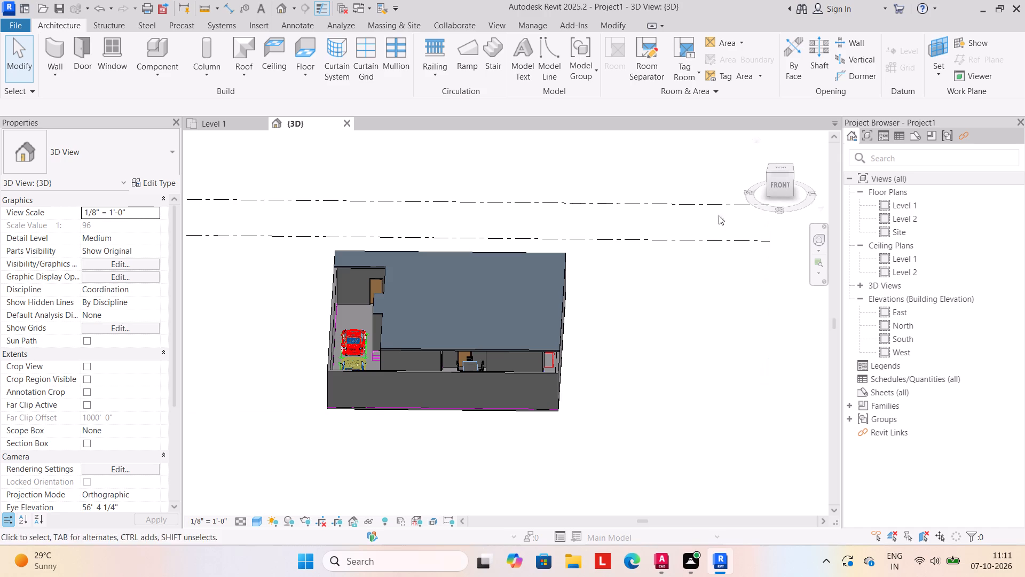
middle_click_drag(618, 342, 611, 433, "shift")
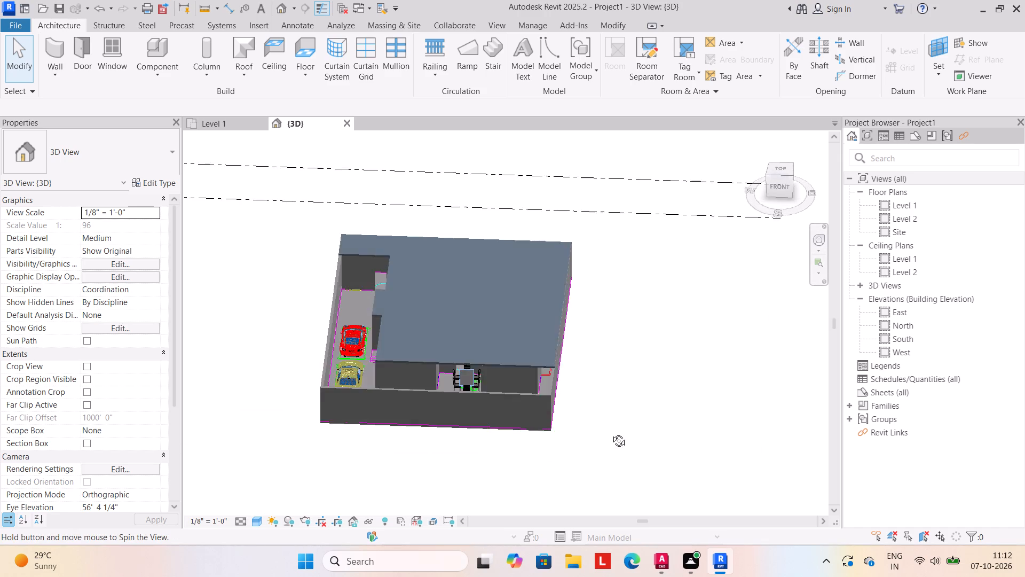
middle_click_drag(611, 433, 635, 384, "shift")
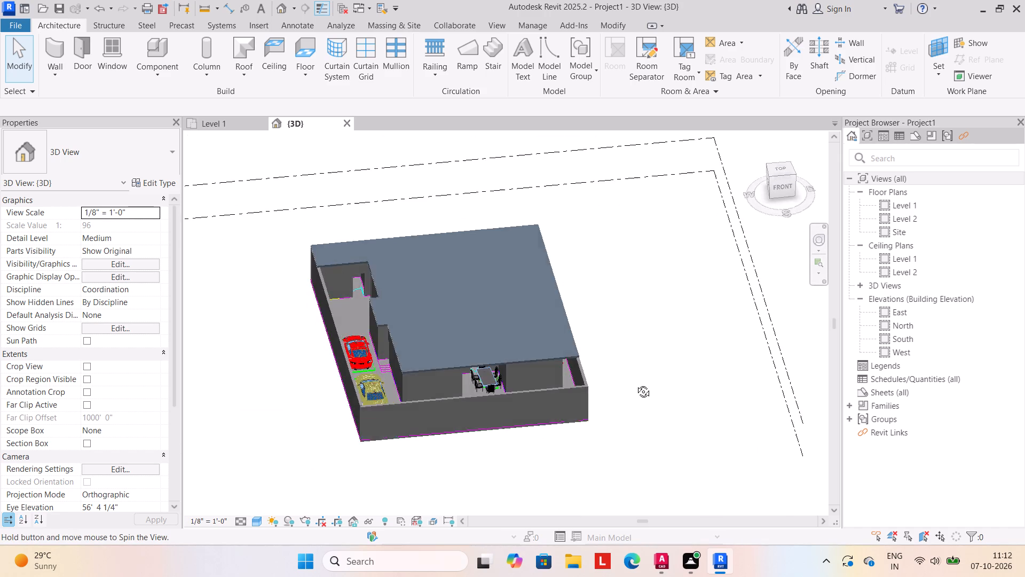
middle_click_drag(635, 384, 610, 391, "shift")
middle_click_drag(609, 400, 604, 325, "shift")
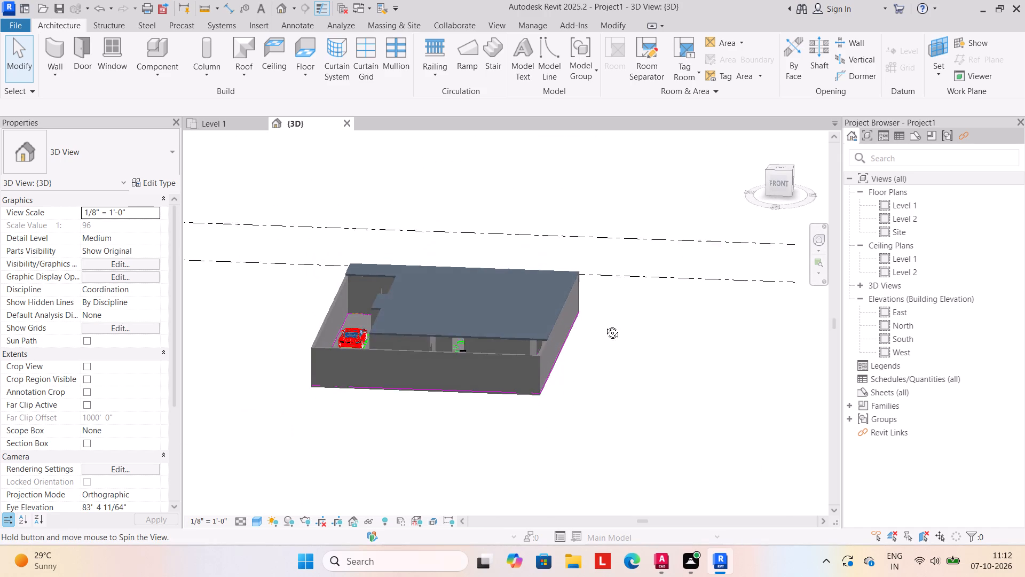
middle_click_drag(604, 325, 601, 364, "shift")
scroll(601, 364, "up", 1)
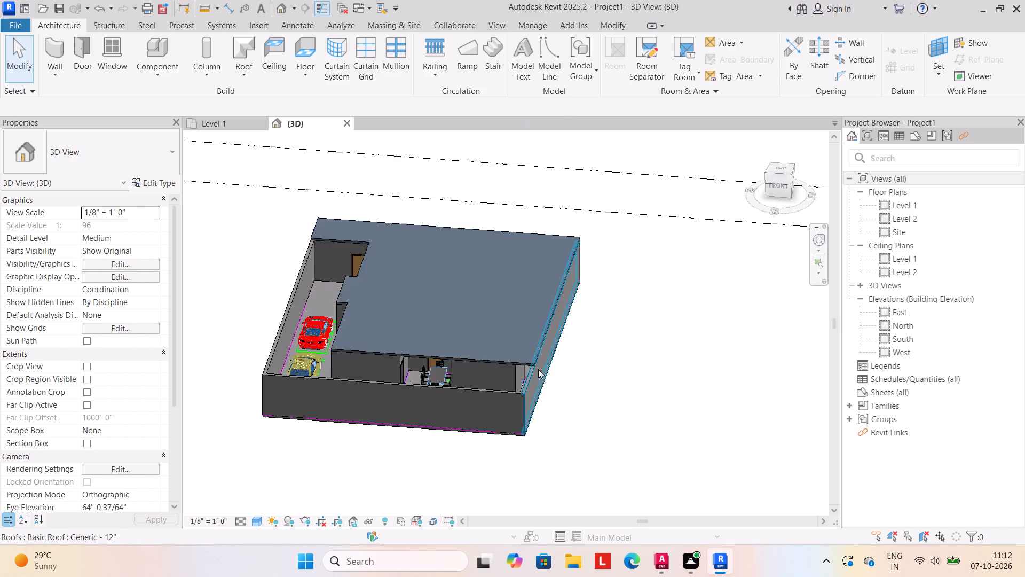
scroll(538, 370, "down", 5)
middle_click_drag(530, 438, 523, 360, "shift")
scroll(575, 408, "up", 1, "shift")
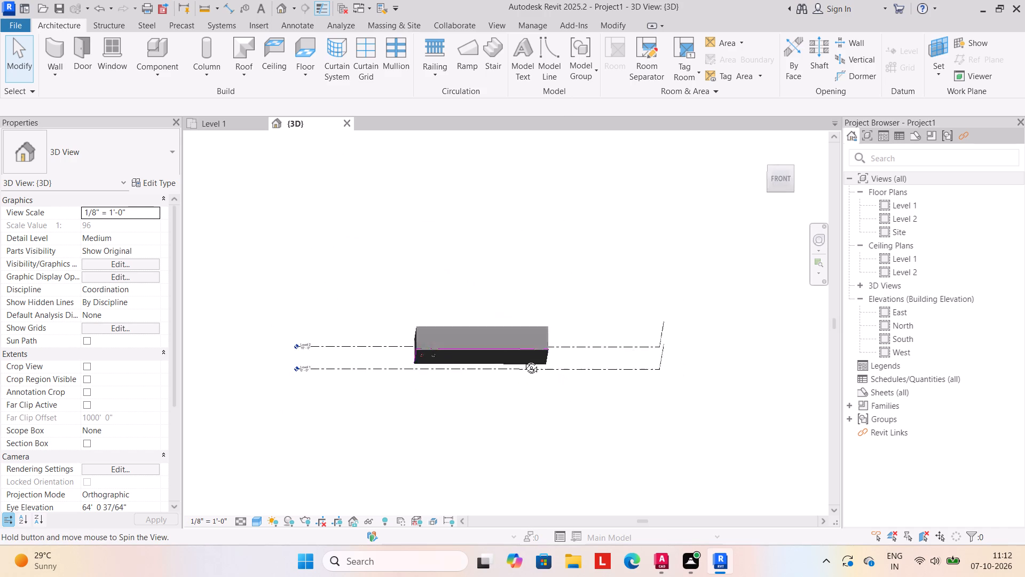
middle_click_drag(523, 360, 523, 424, "shift")
middle_click_drag(587, 400, 587, 404, "shift")
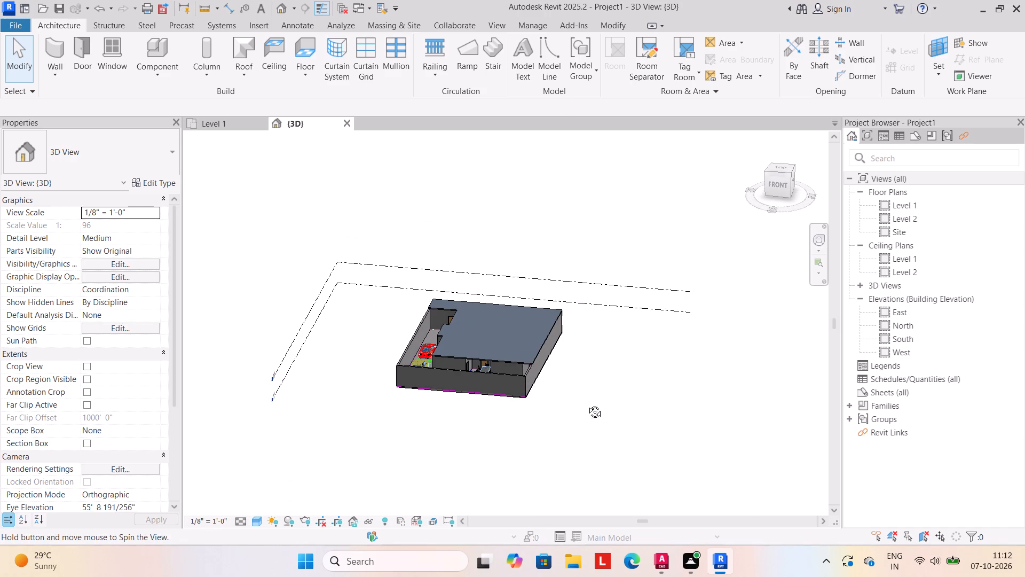
middle_click_drag(587, 404, 431, 341, "shift")
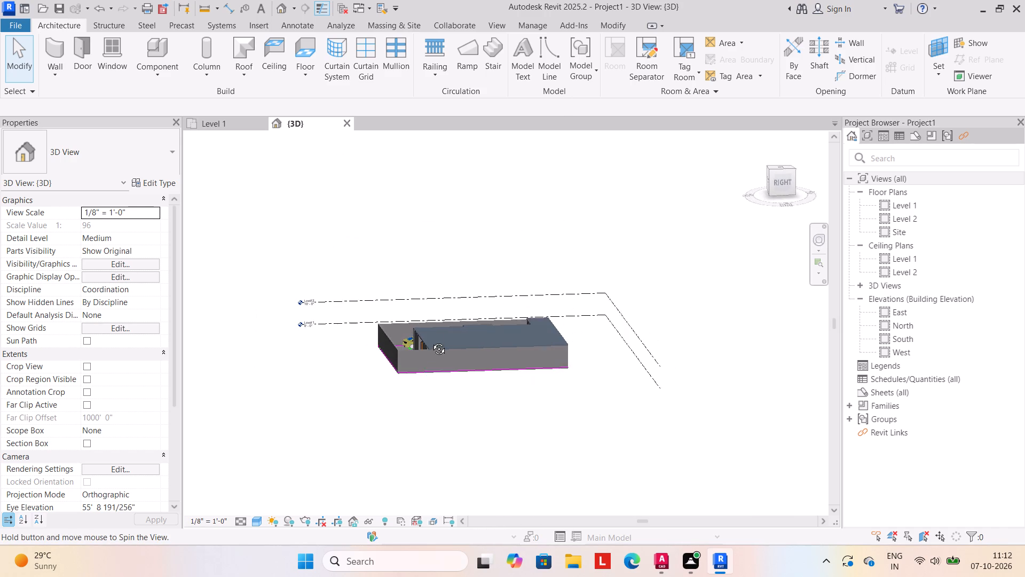
middle_click_drag(431, 341, 433, 410, "shift")
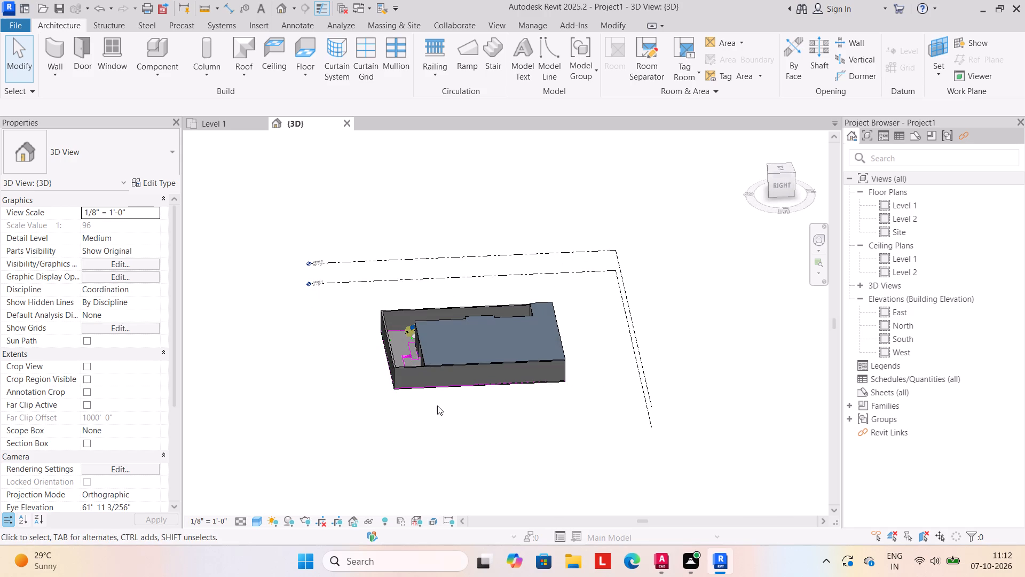
middle_click_drag(432, 404, 572, 396, "shift")
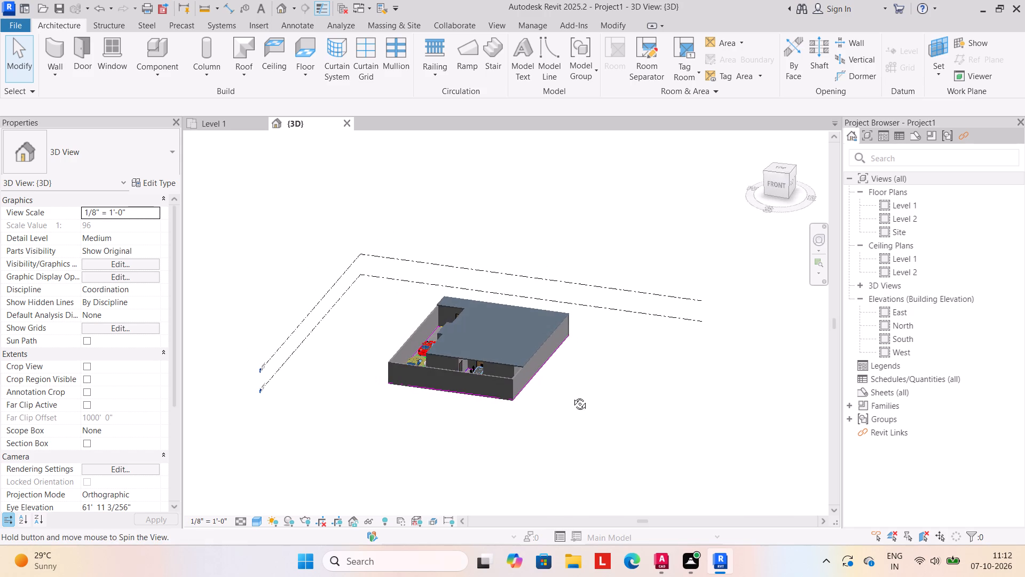
middle_click_drag(572, 396, 586, 411, "shift")
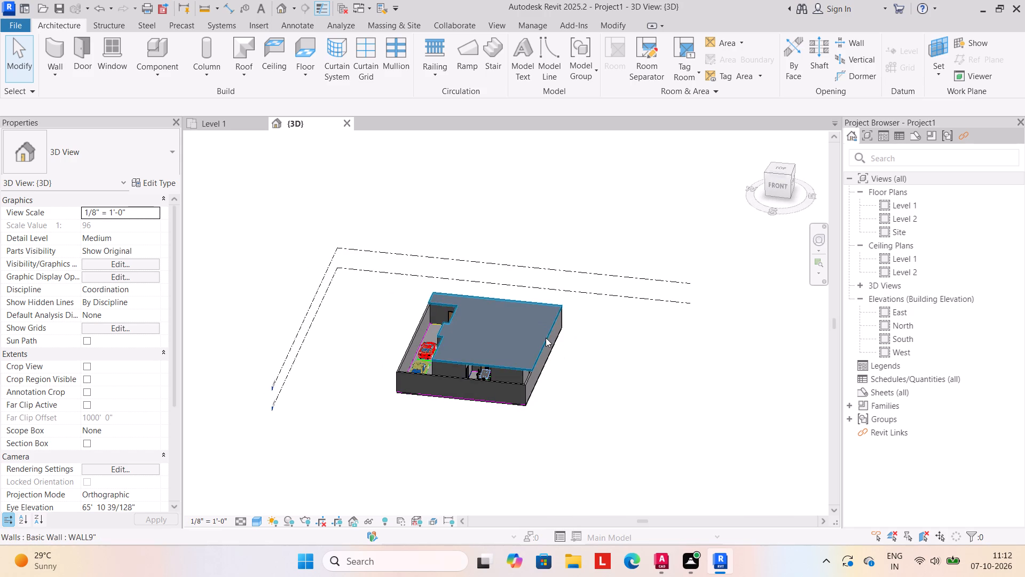
Edit the roof's footprint, adding a boundary line along the house's east outer wall from the rear edge to the front edge.
left_click(541, 345)
scroll(549, 378, "up", 5)
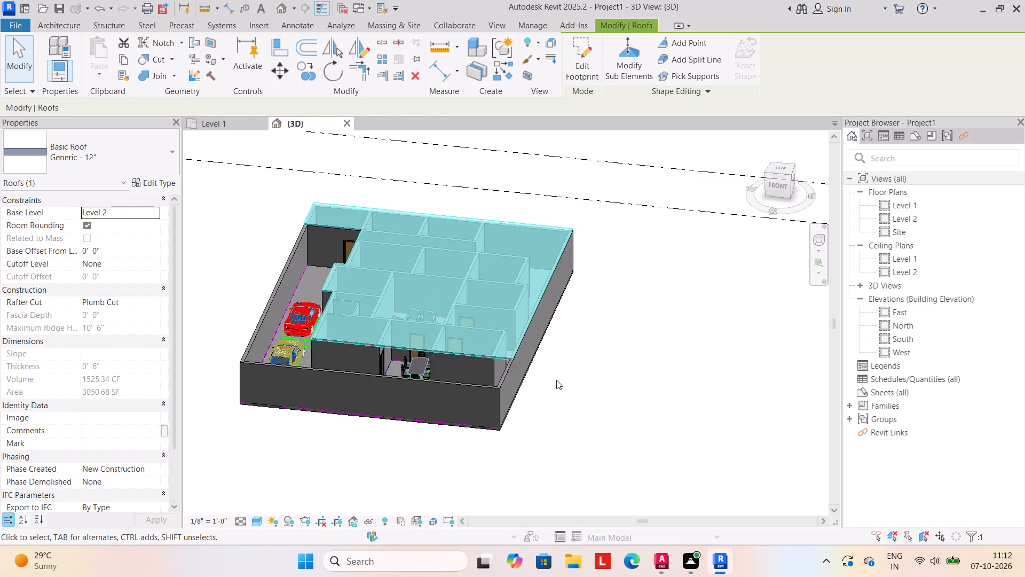
middle_click_drag(530, 424, 558, 430, "shift")
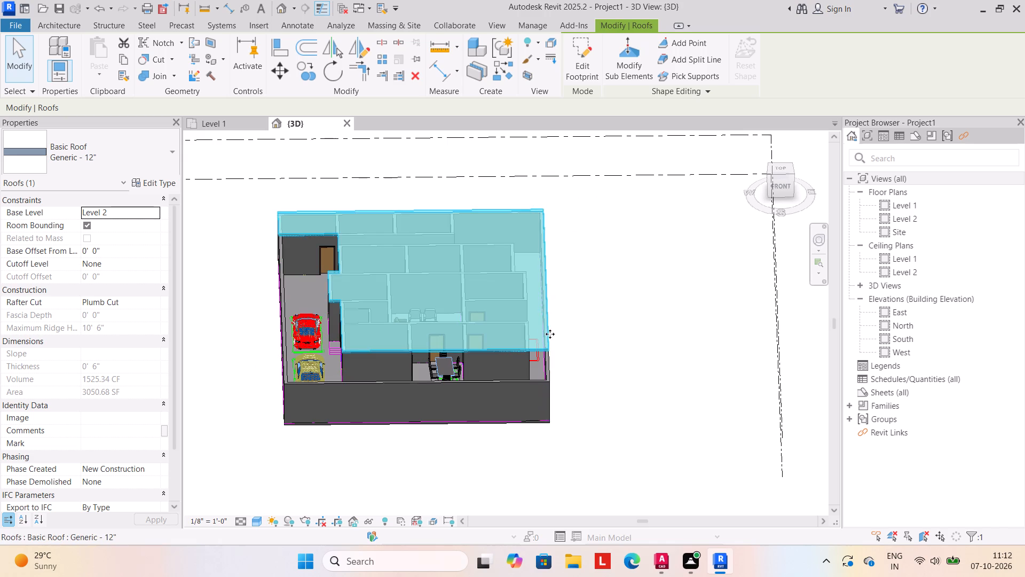
left_click(588, 38)
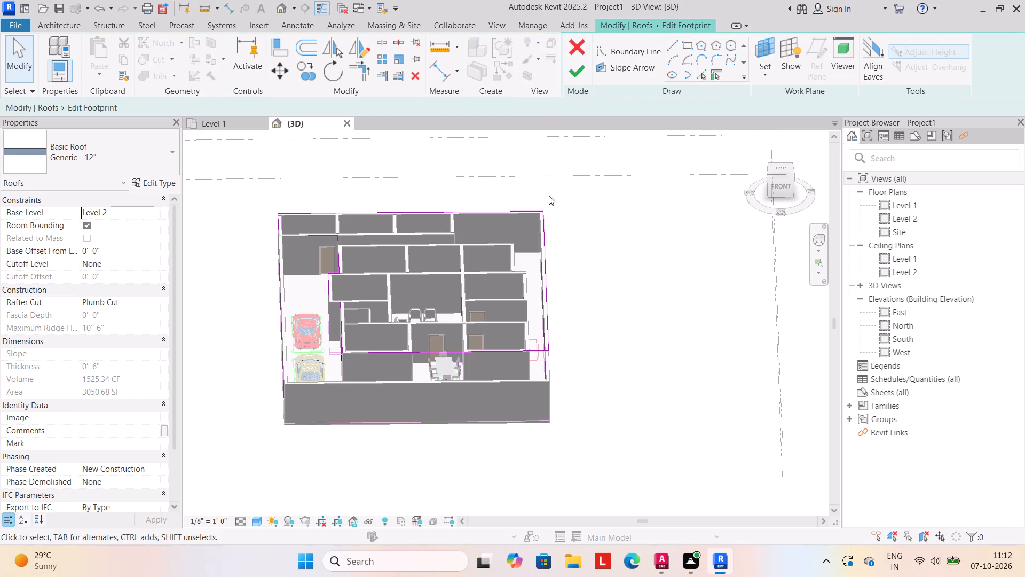
left_click(673, 41)
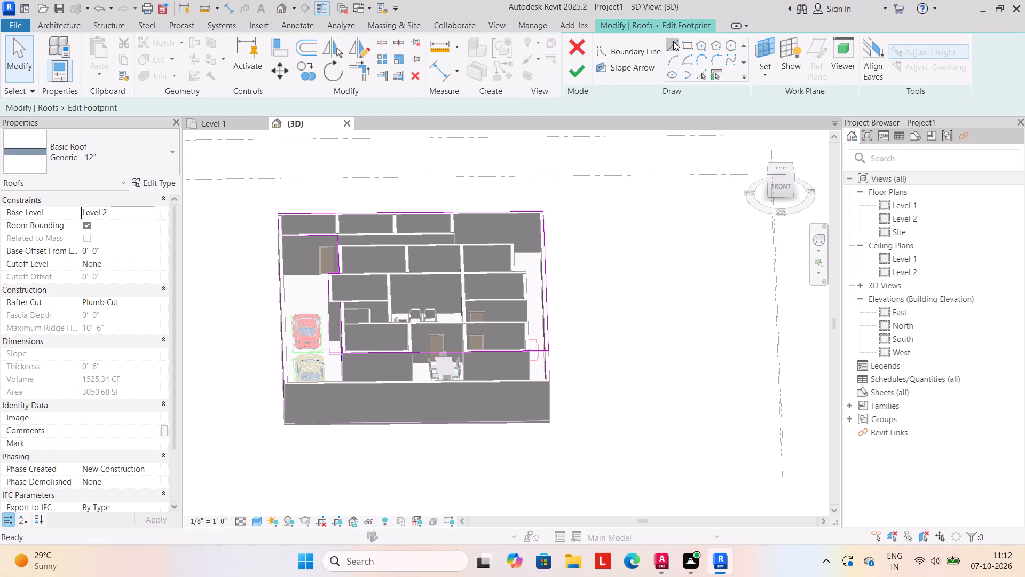
left_click(525, 210)
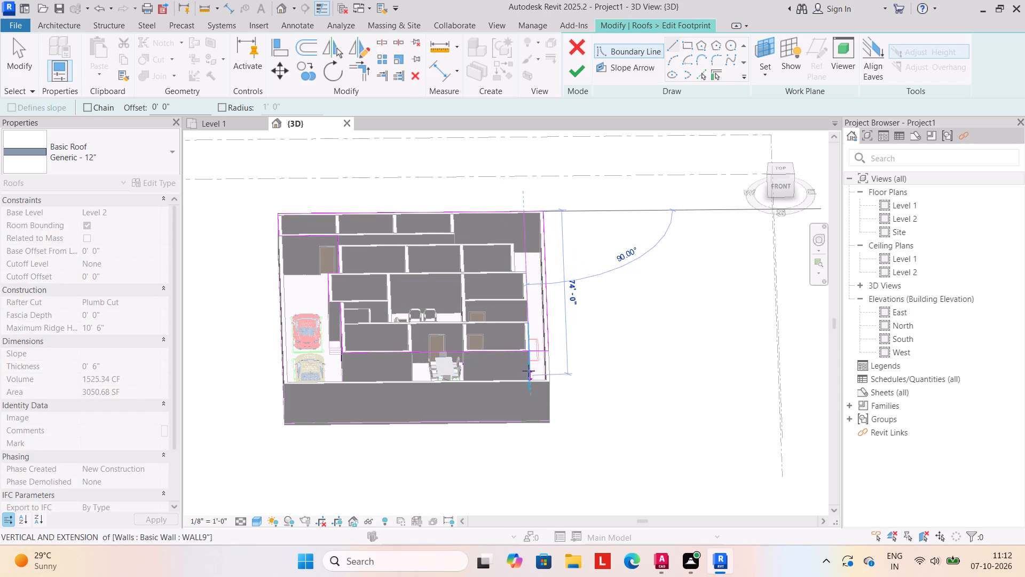
left_click(527, 350)
key("Escape")
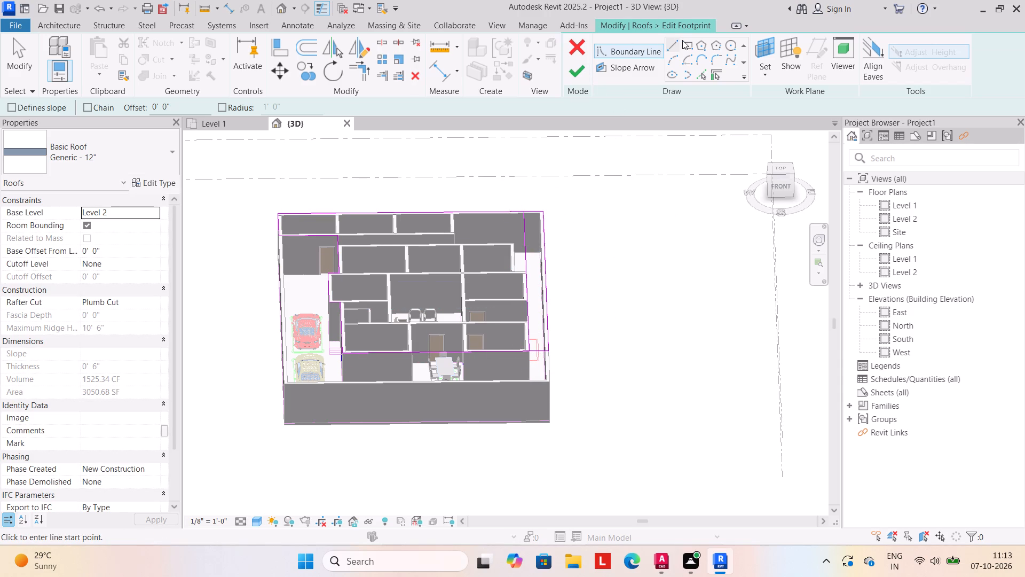
key("Escape")
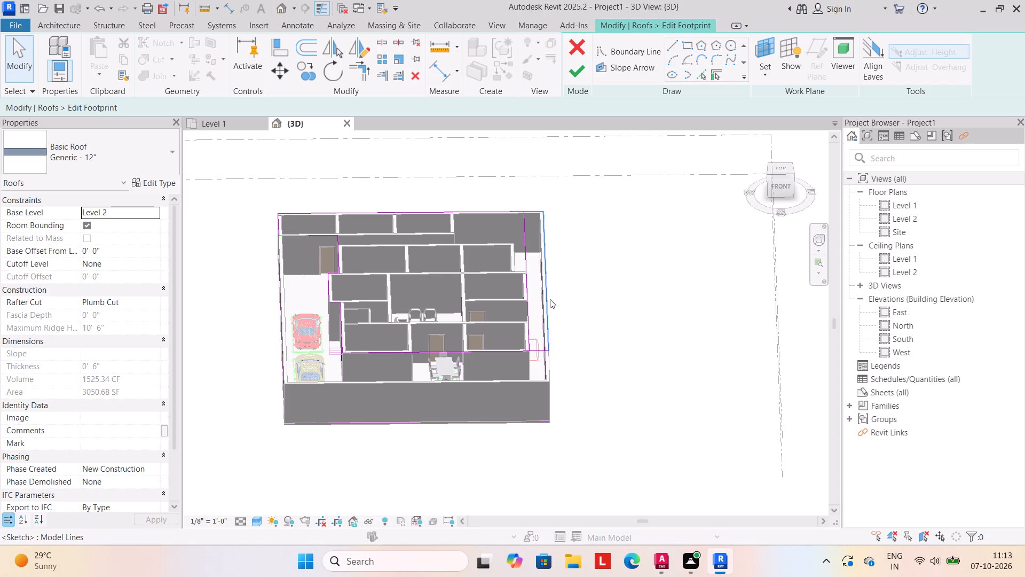
Delete the roof boundary line along the east compound wall.
left_click(550, 299)
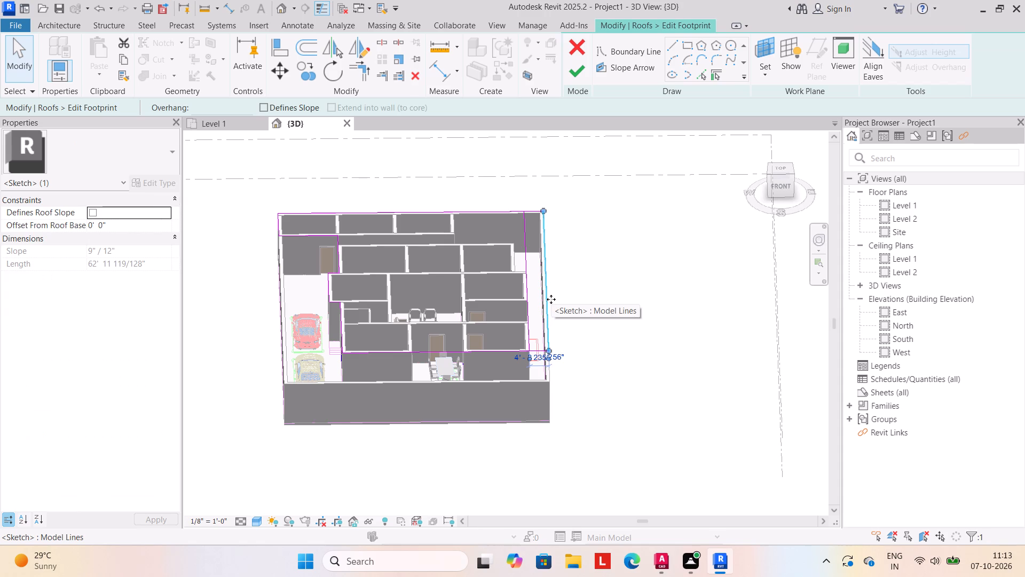
key("Delete")
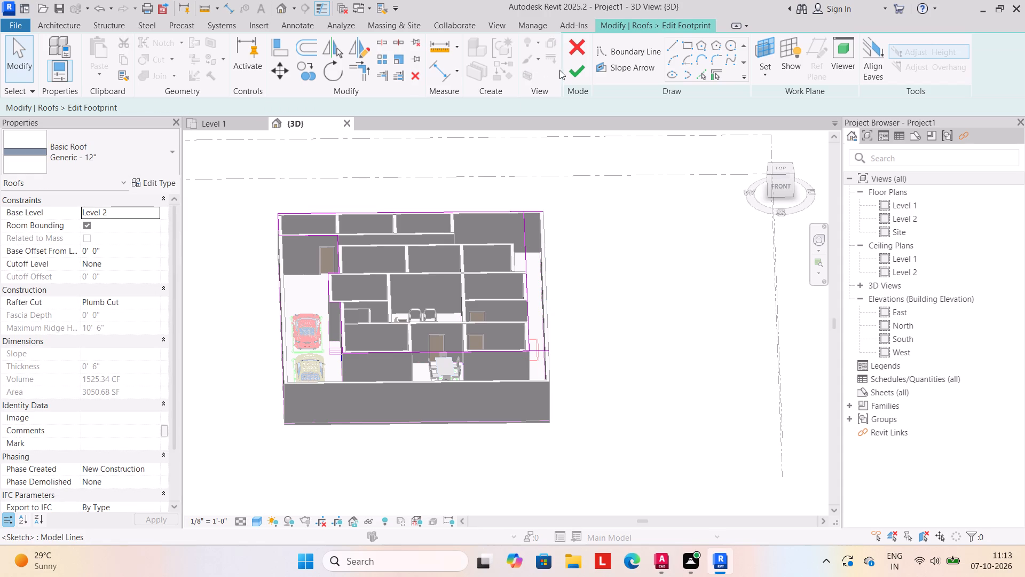
Trim the rear and front roof boundary lines to corners with the line along the house's east wall.
left_click(360, 71)
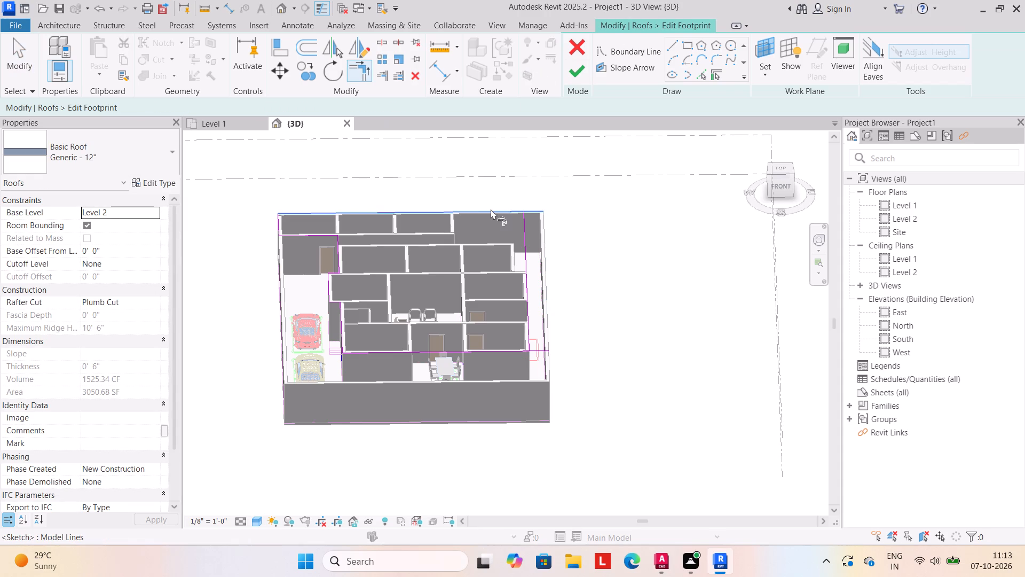
left_click(495, 209)
left_click(524, 224)
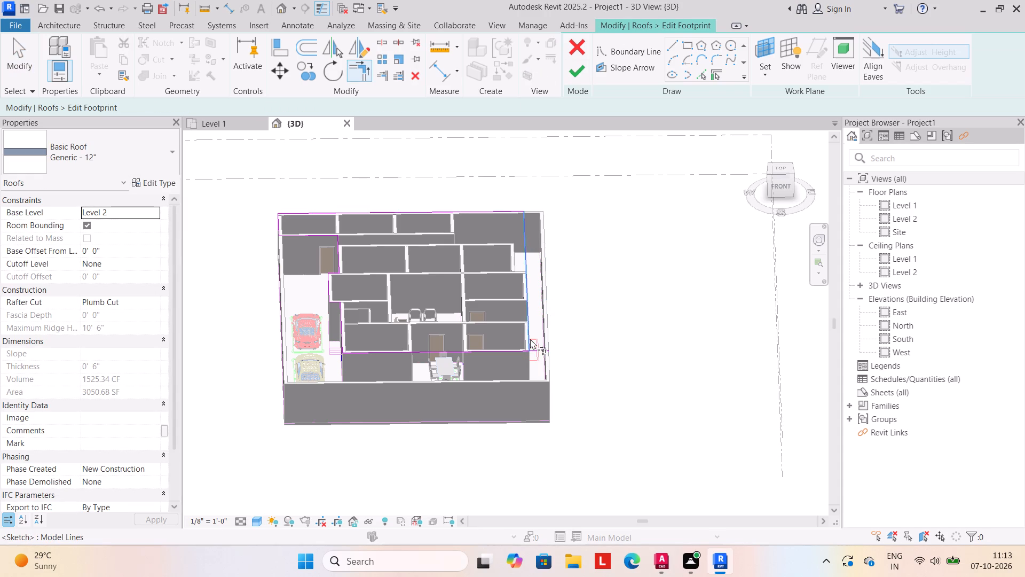
left_click(530, 337)
left_click(515, 349)
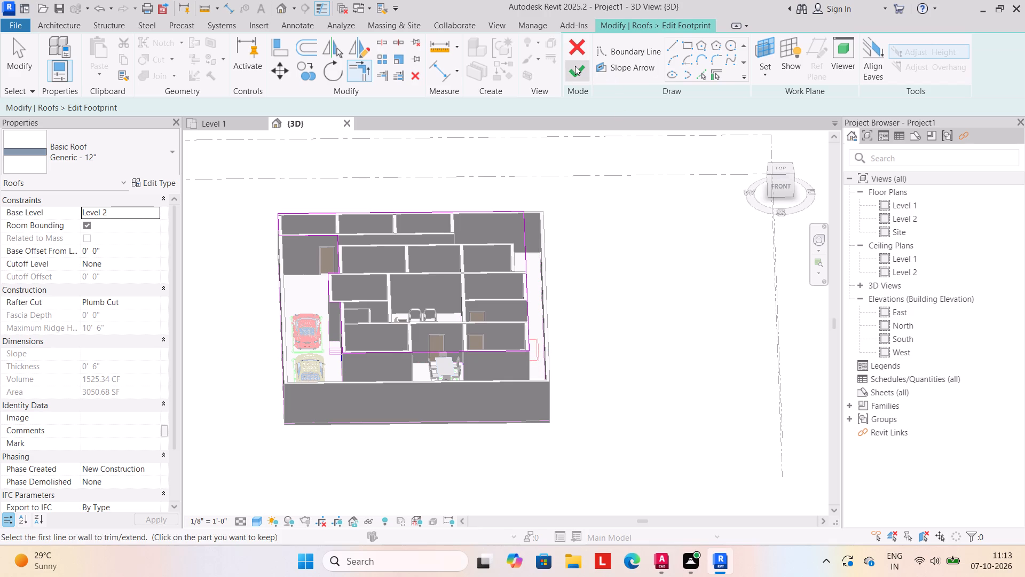
Finish the roof footprint edit without detaching the walls from the roof.
left_click(575, 66)
left_click(624, 276)
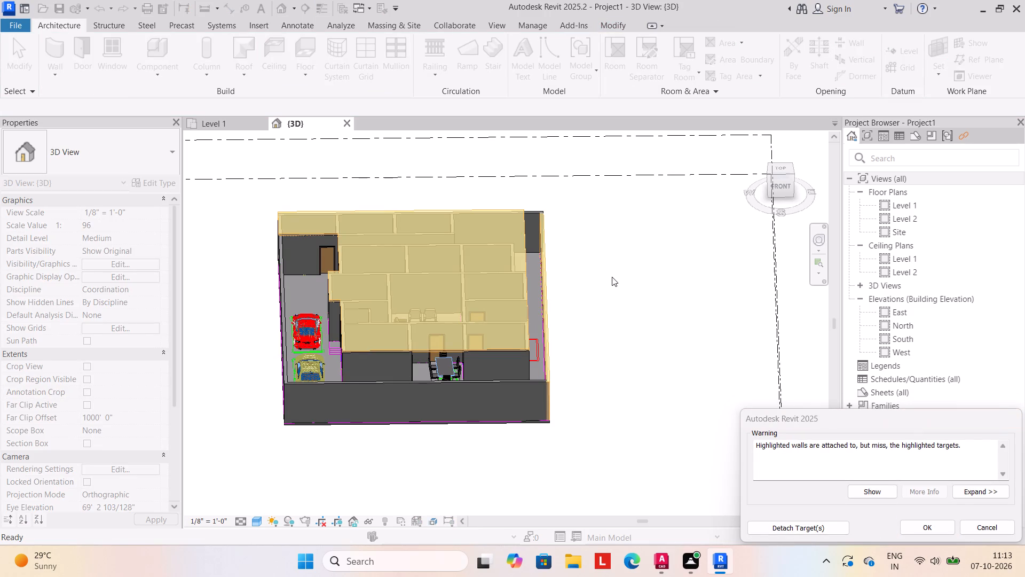
left_click(934, 524)
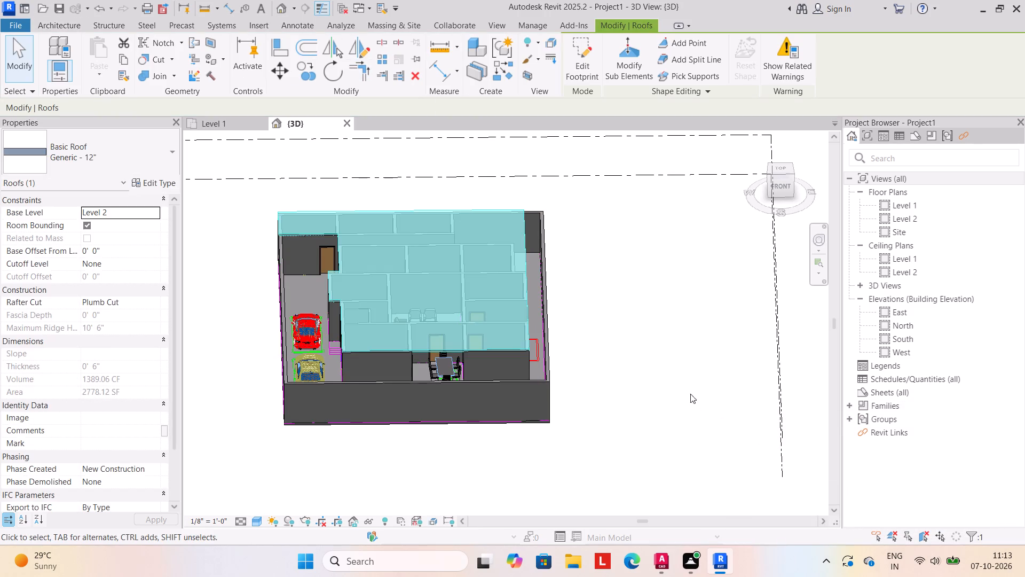
Examine the edited roof slab over the house and compound walls from above, the front and both front corners.
left_click(609, 313)
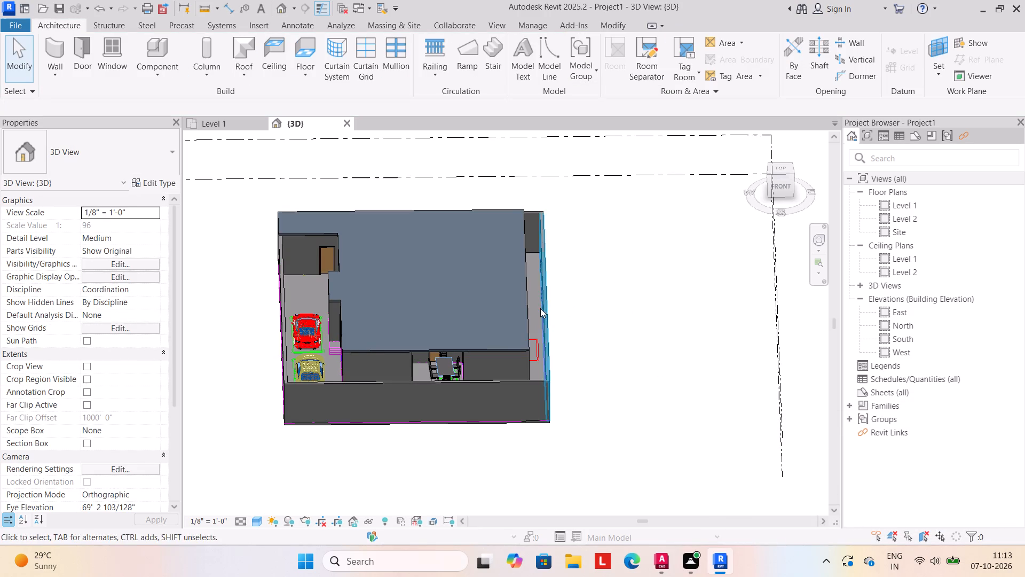
scroll(540, 308, "up", 10)
scroll(580, 295, "down", 5)
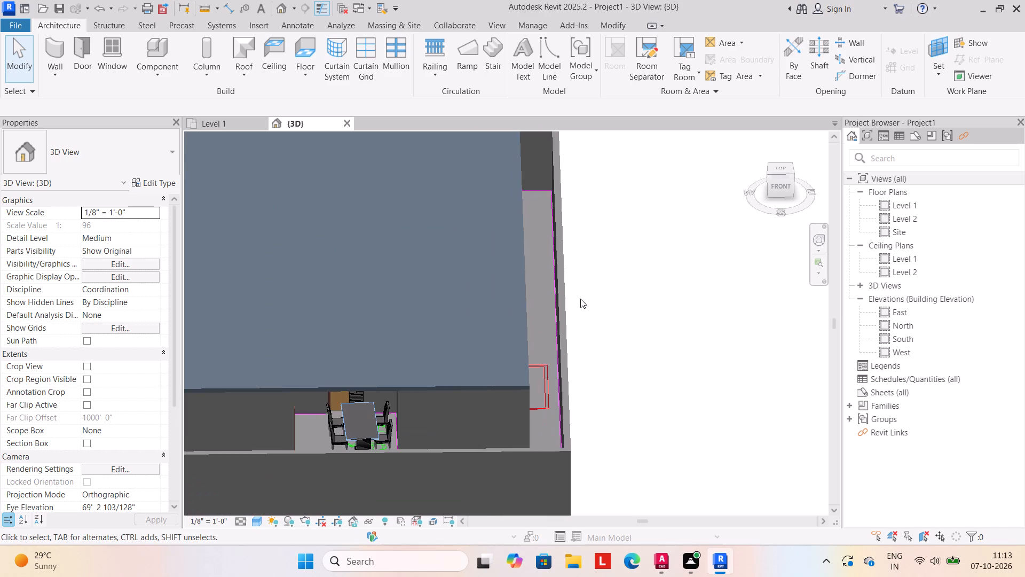
scroll(581, 299, "down", 5)
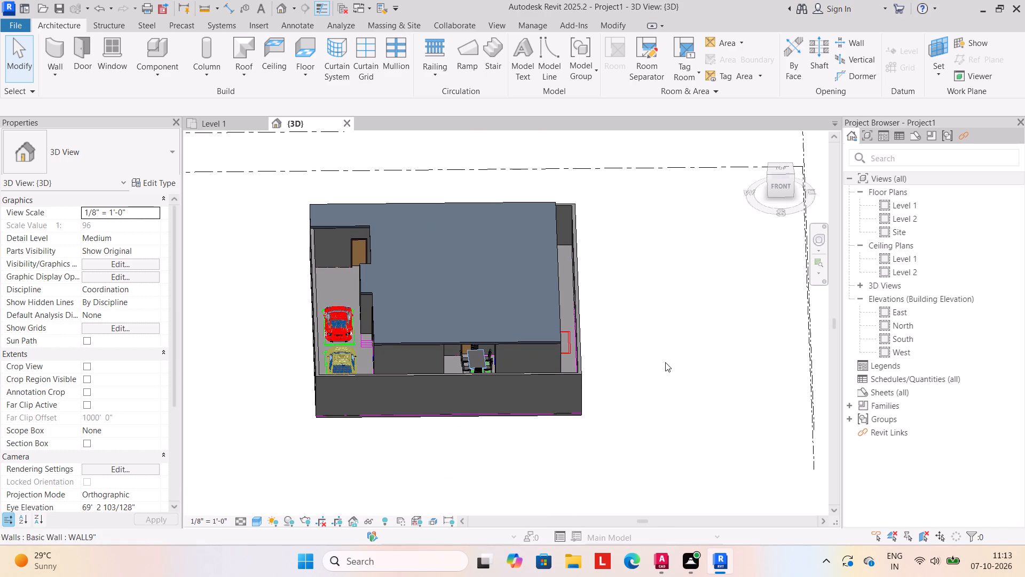
middle_click_drag(626, 392, 602, 393, "shift")
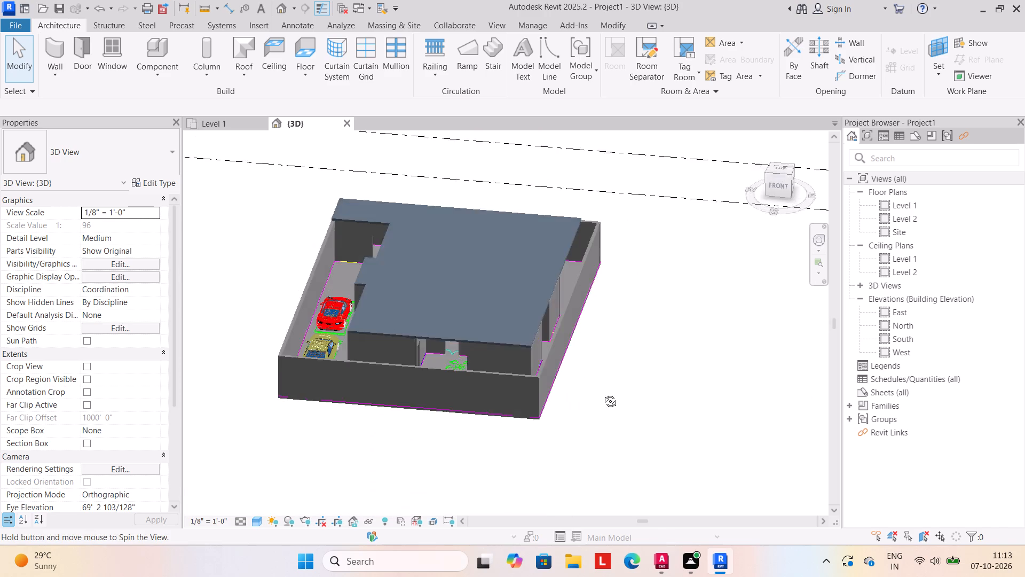
middle_click_drag(602, 393, 604, 347, "shift")
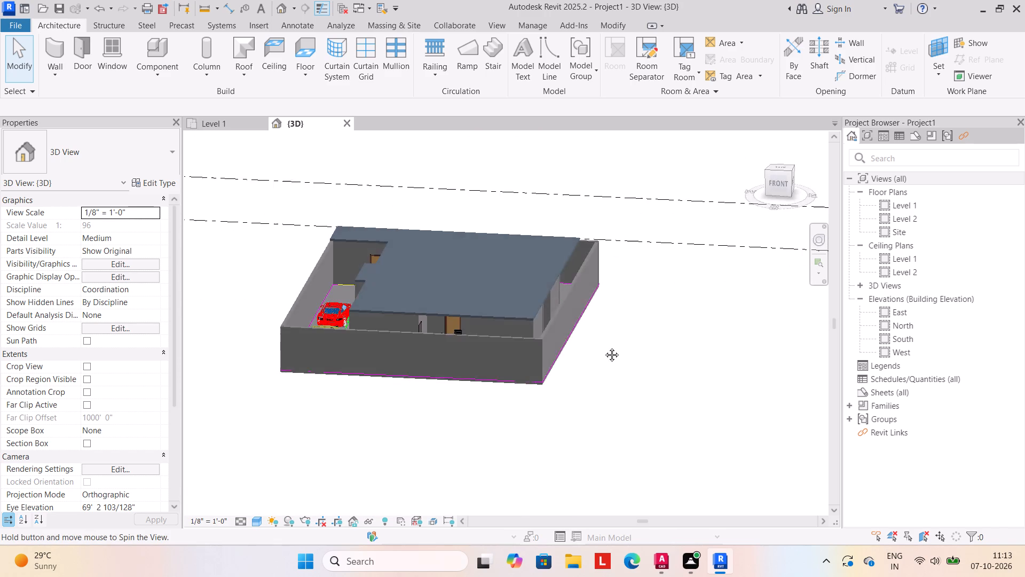
middle_click_drag(604, 347, 604, 347, "shift")
middle_click_drag(430, 391, 452, 450, "shift")
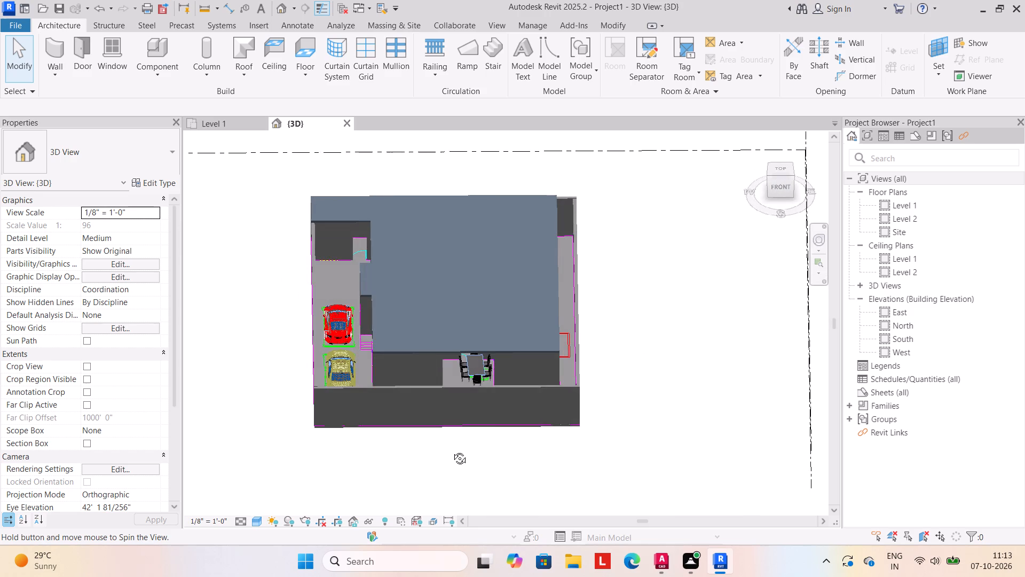
middle_click_drag(452, 450, 458, 394, "shift")
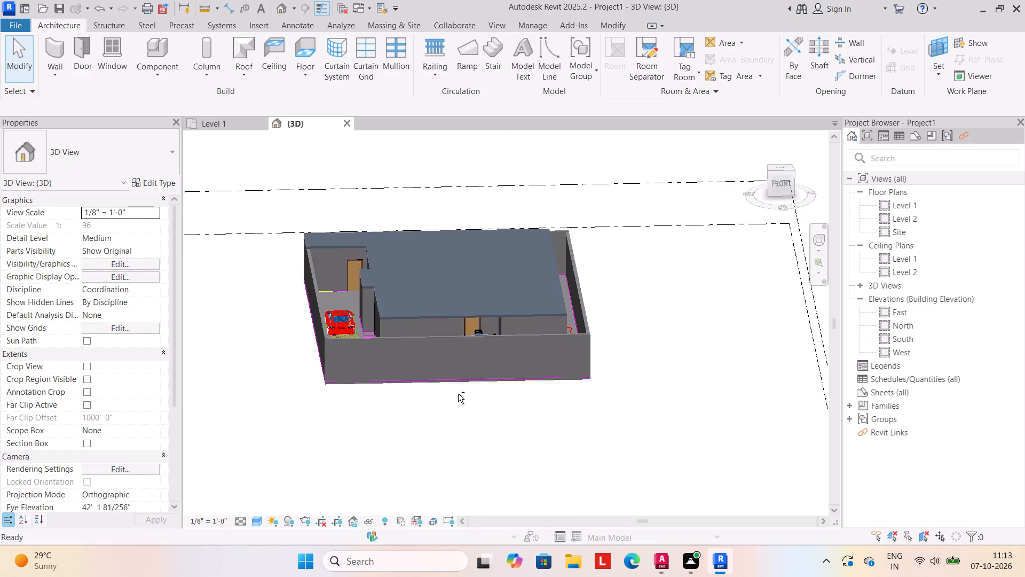
middle_click_drag(459, 403, 436, 403, "shift")
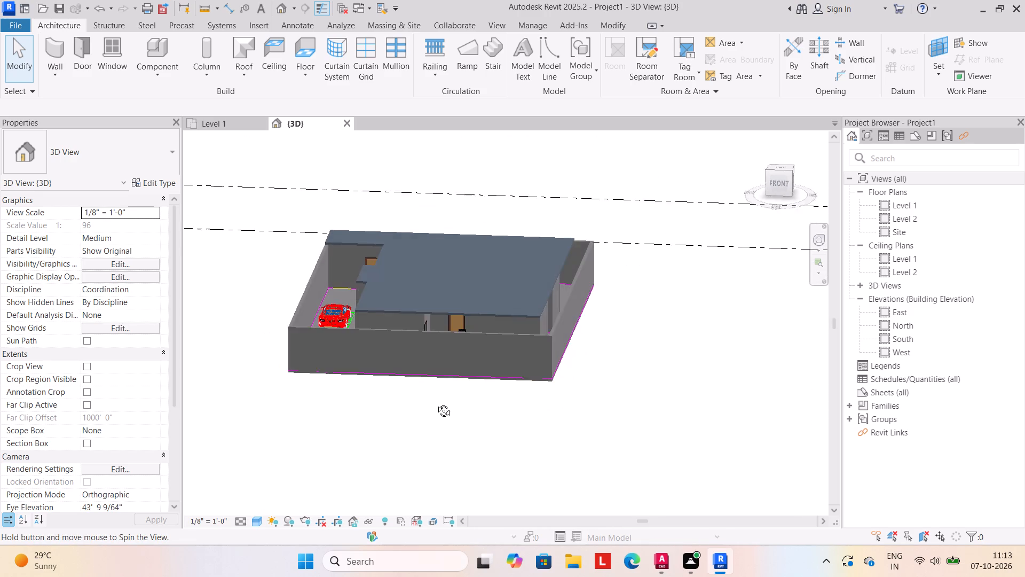
middle_click_drag(436, 403, 486, 383, "shift")
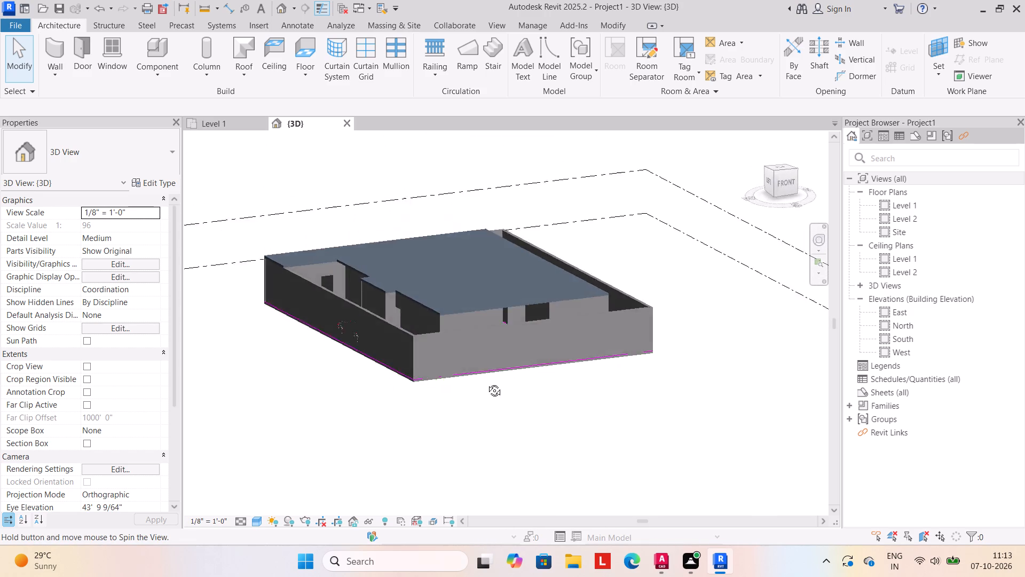
middle_click_drag(486, 383, 441, 402, "shift")
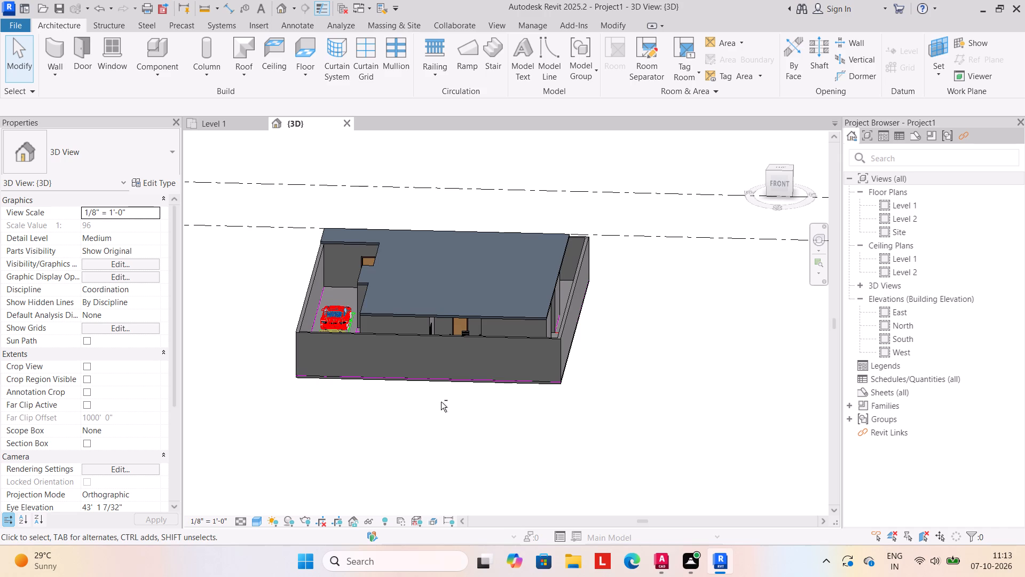
scroll(441, 402, "up", 1, "shift")
middle_click_drag(437, 417, 538, 472, "shift")
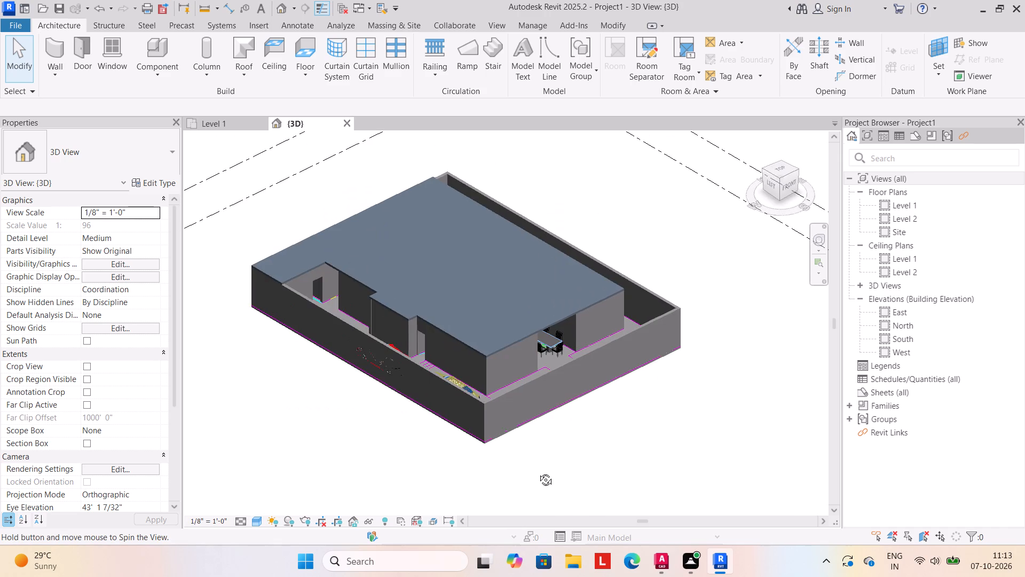
middle_click_drag(538, 472, 446, 417, "shift")
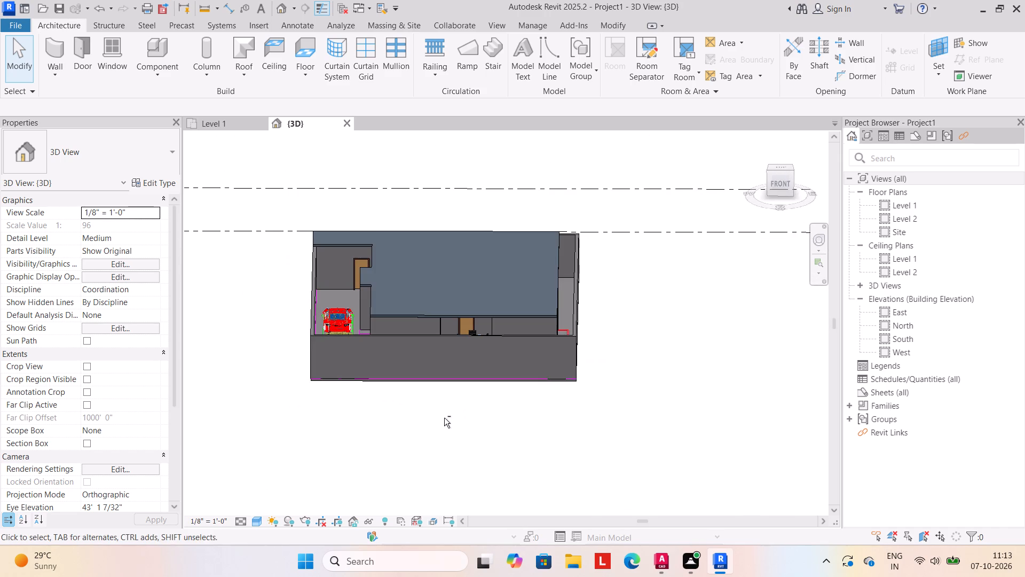
middle_click_drag(446, 418, 433, 404, "shift")
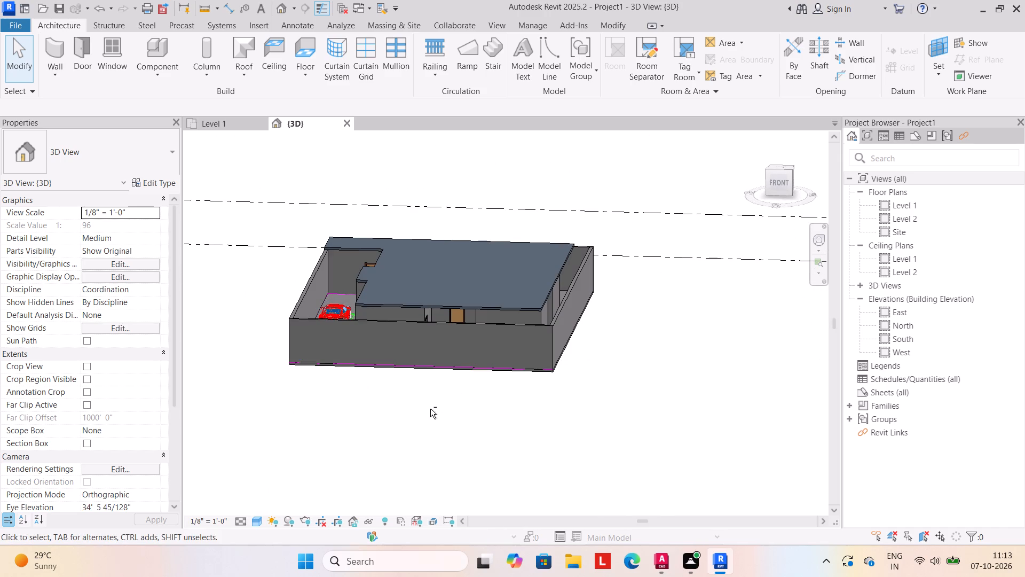
middle_click_drag(432, 412, 442, 423, "shift")
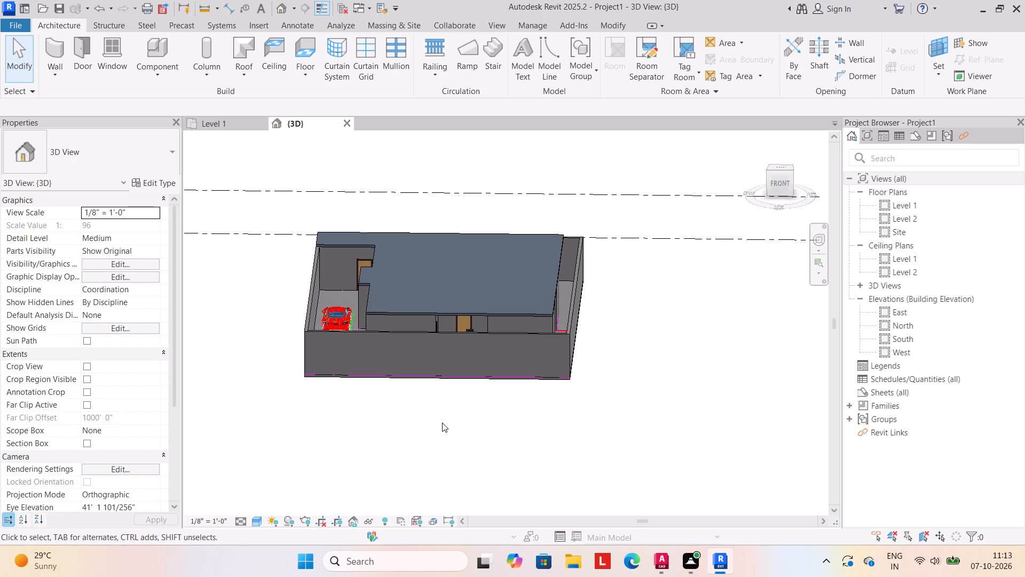
middle_click_drag(442, 423, 450, 379, "shift")
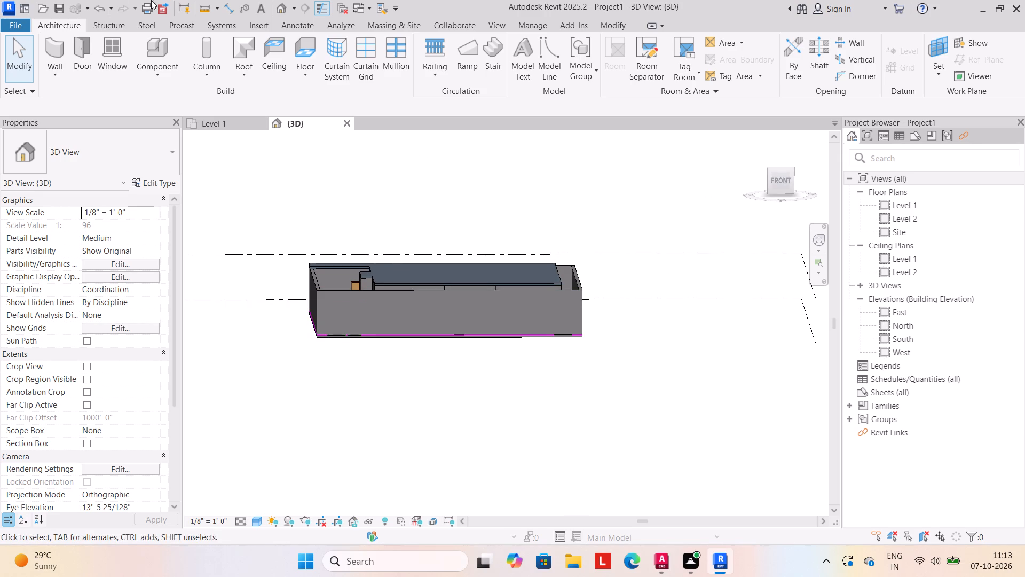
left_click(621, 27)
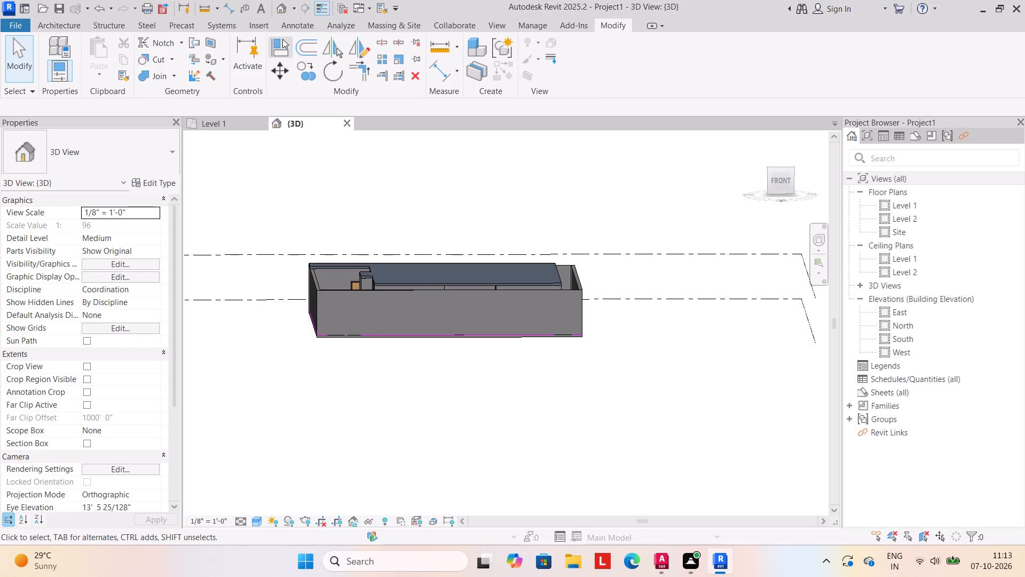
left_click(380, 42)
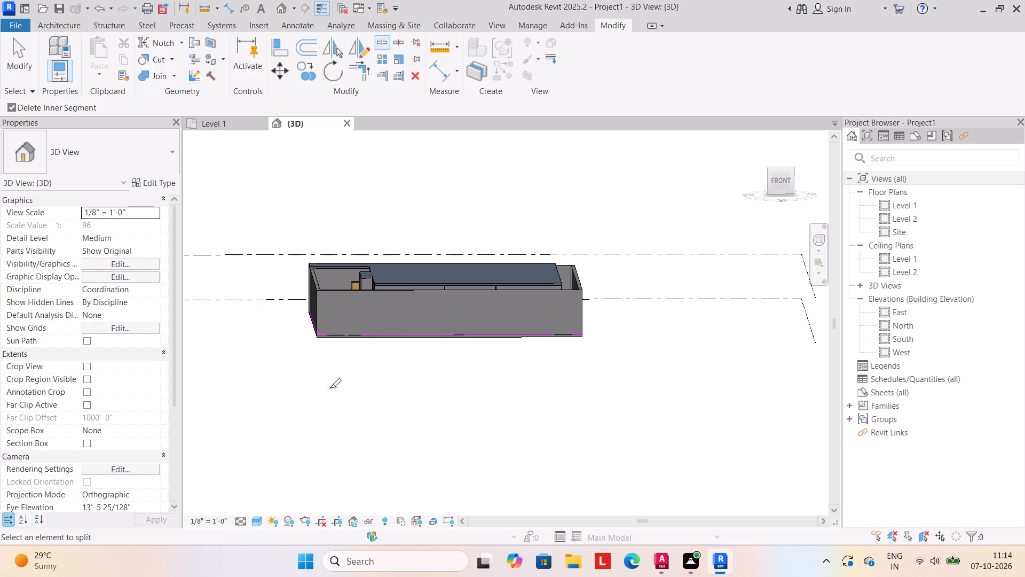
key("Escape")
Set the unconnected height of the front, west and east compound walls to 5".
middle_click_drag(330, 453, 308, 511, "shift")
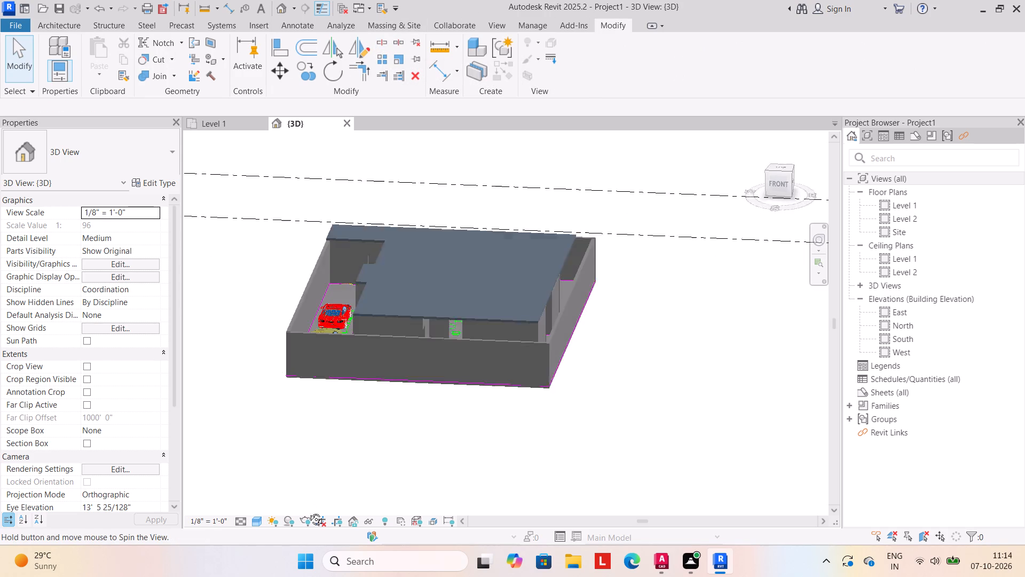
middle_click_drag(308, 511, 308, 524, "shift")
left_click(339, 354)
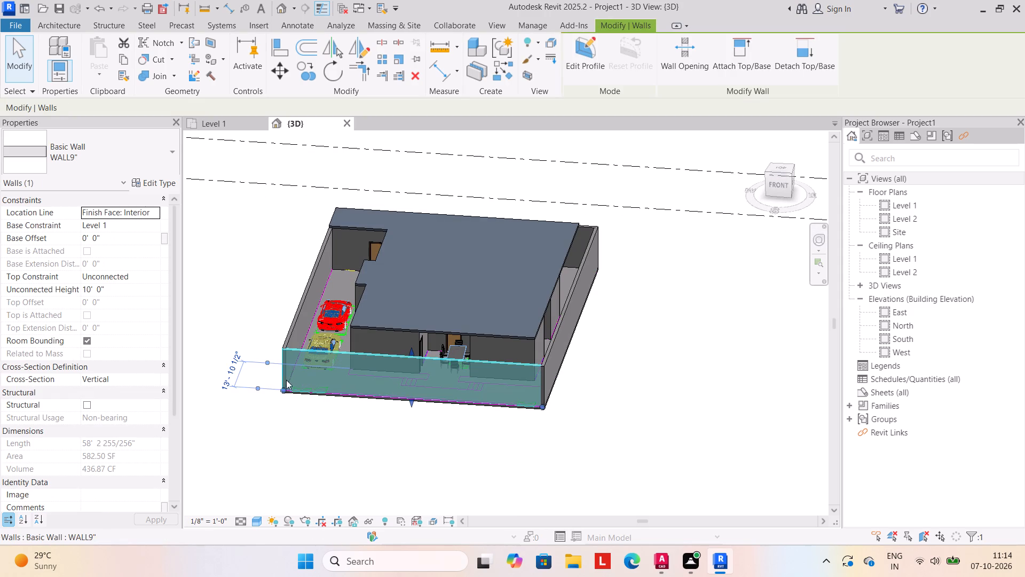
left_click(290, 314, "ctrl")
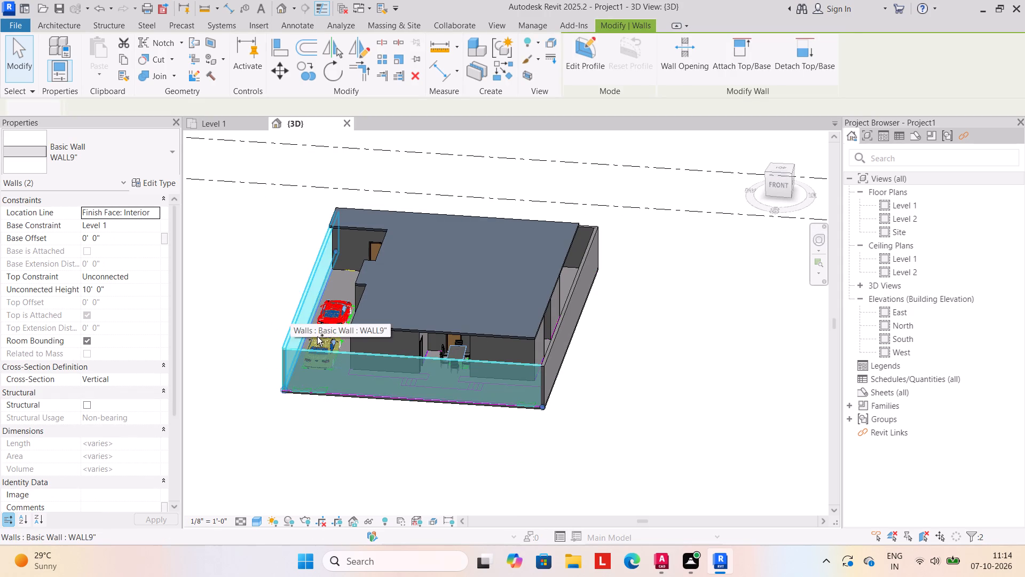
left_click(559, 332, "ctrl")
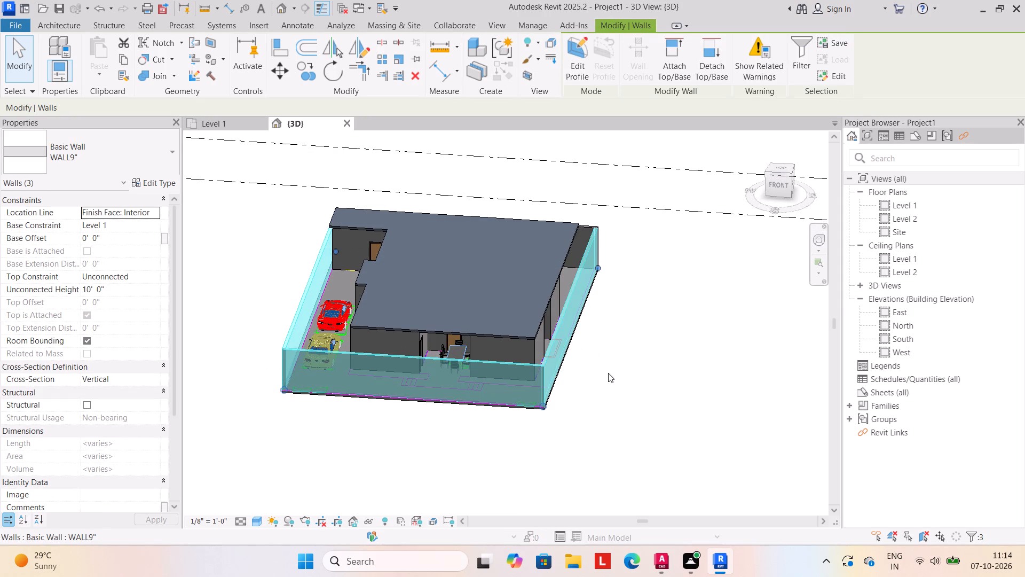
left_click(147, 291)
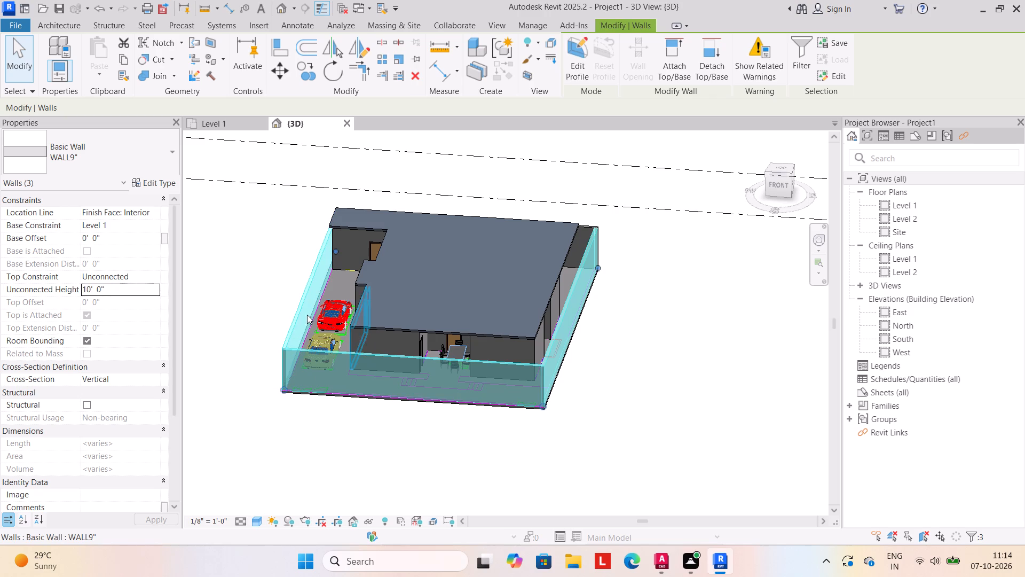
left_click(107, 286)
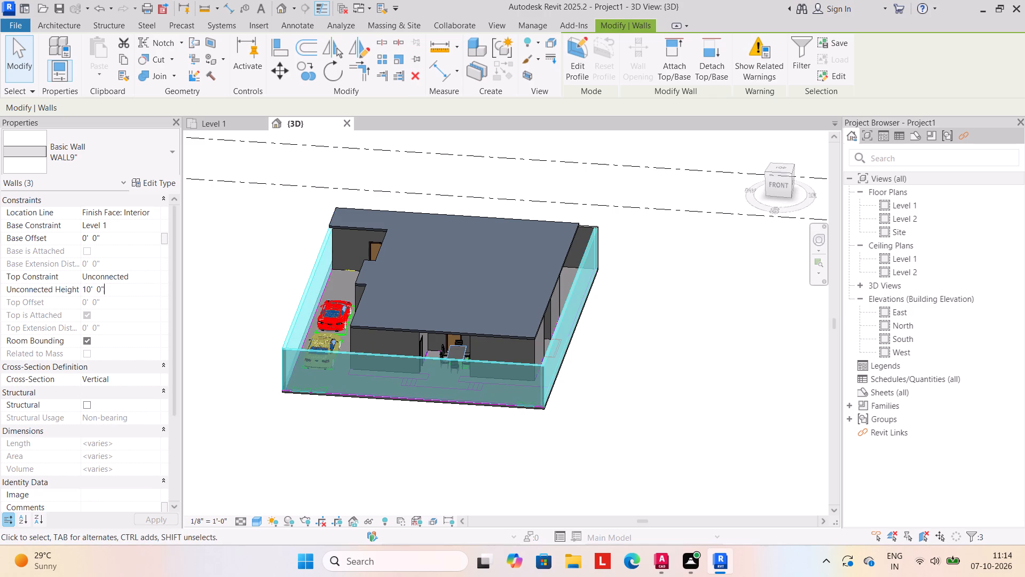
key("BackSpace")
key("BackSpace")
key("BackSpace")
key("BackSpace")
key("BackSpace")
key("BackSpace")
key("BackSpace")
key("BackSpace")
key("BackSpace")
key("BackSpace")
key("BackSpace")
key("BackSpace")
key("6")
key("BackSpace")
type("5\"")
key("Return")
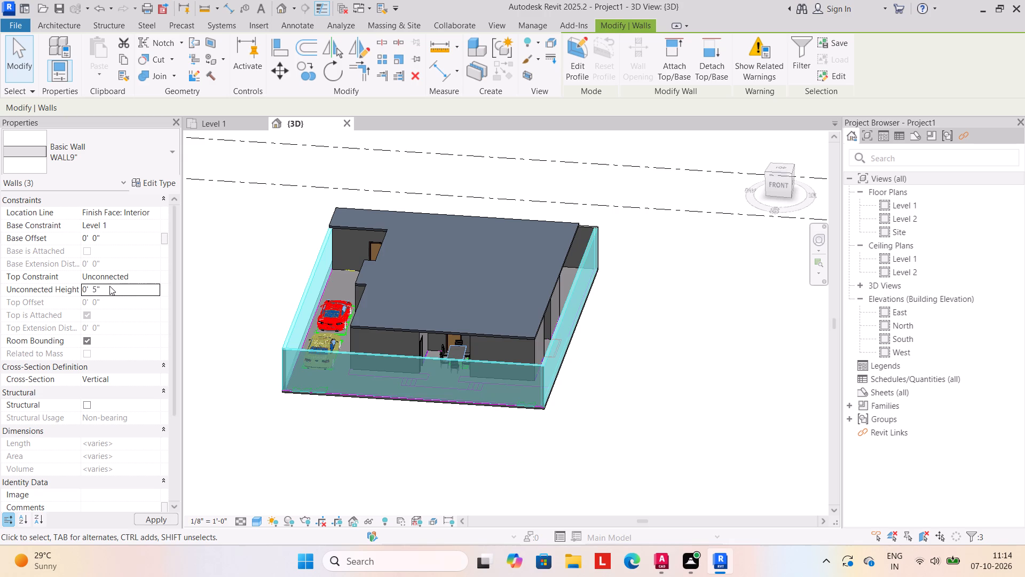
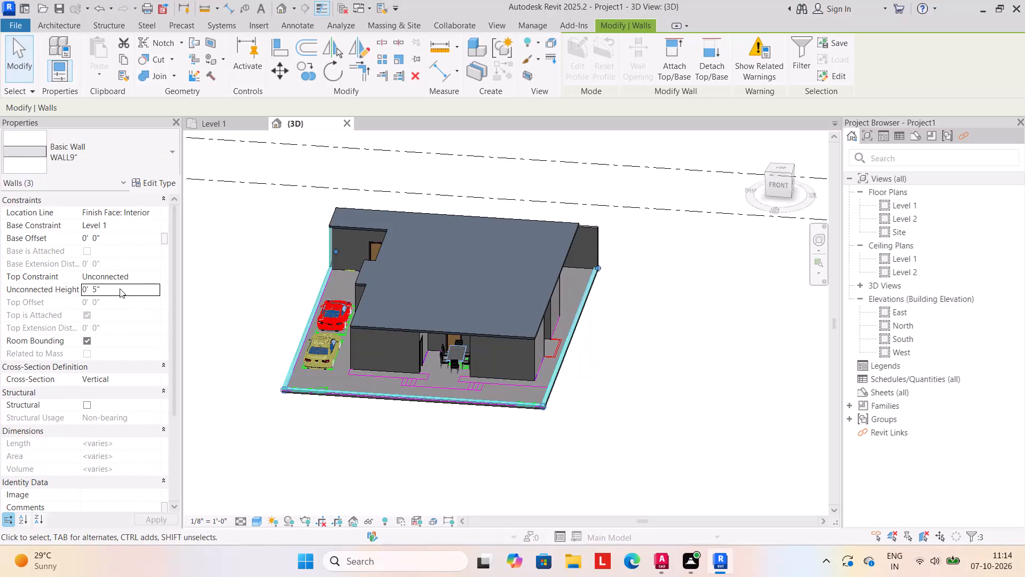
Set the unconnected height of the selected front, west and east compound walls to 5'.
left_click(120, 288)
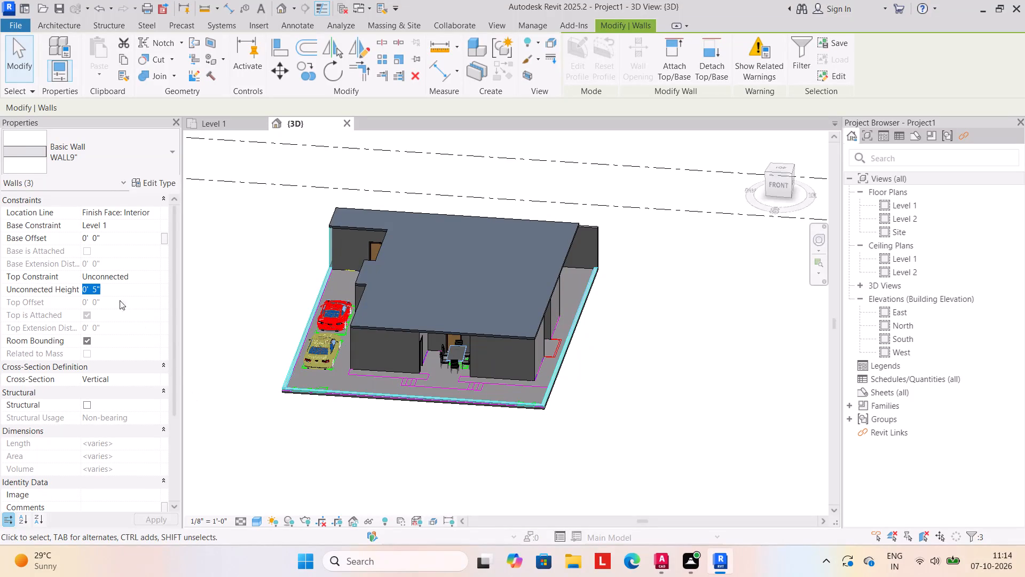
type("5'")
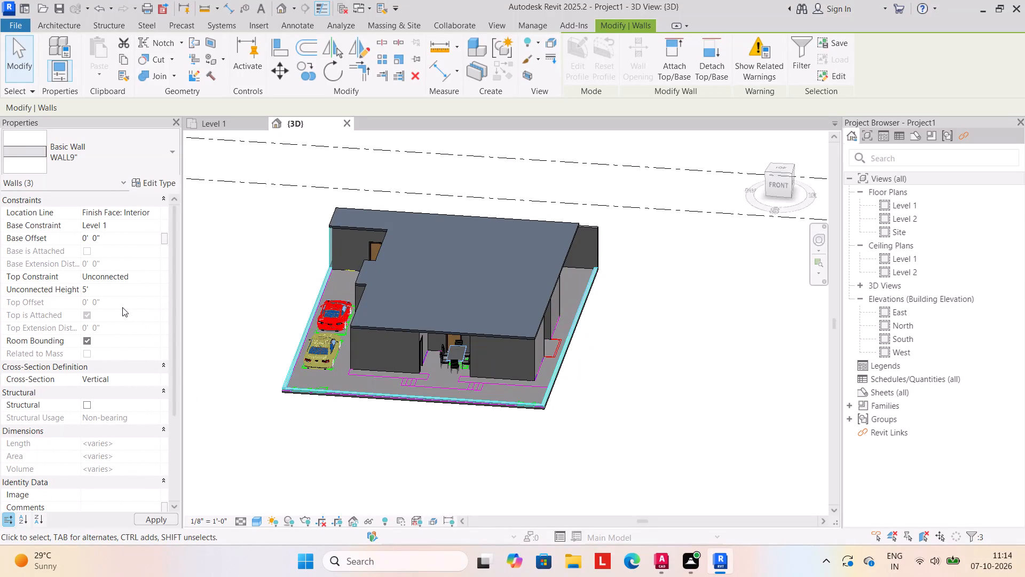
key("Return")
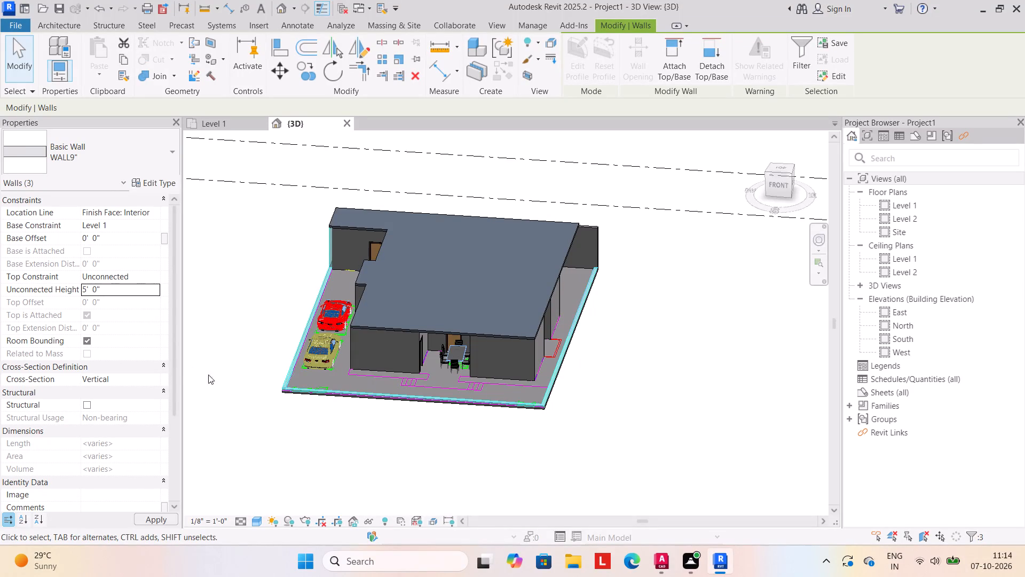
left_click(287, 439)
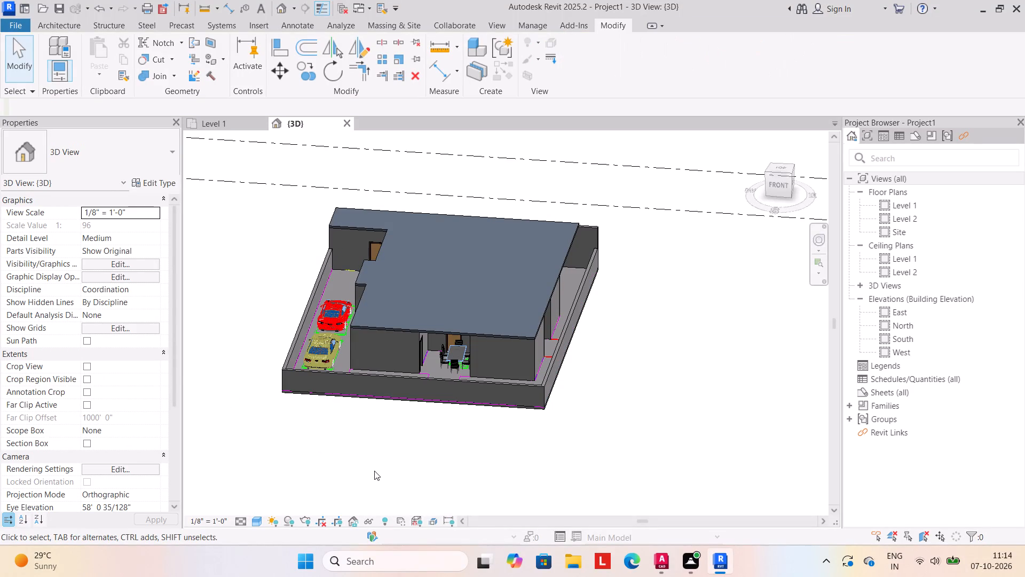
Split the front compound wall from about 26'-6" off its west end, removing the inner segment to leave a gap facing the table area.
middle_click_drag(375, 496, 393, 424, "shift")
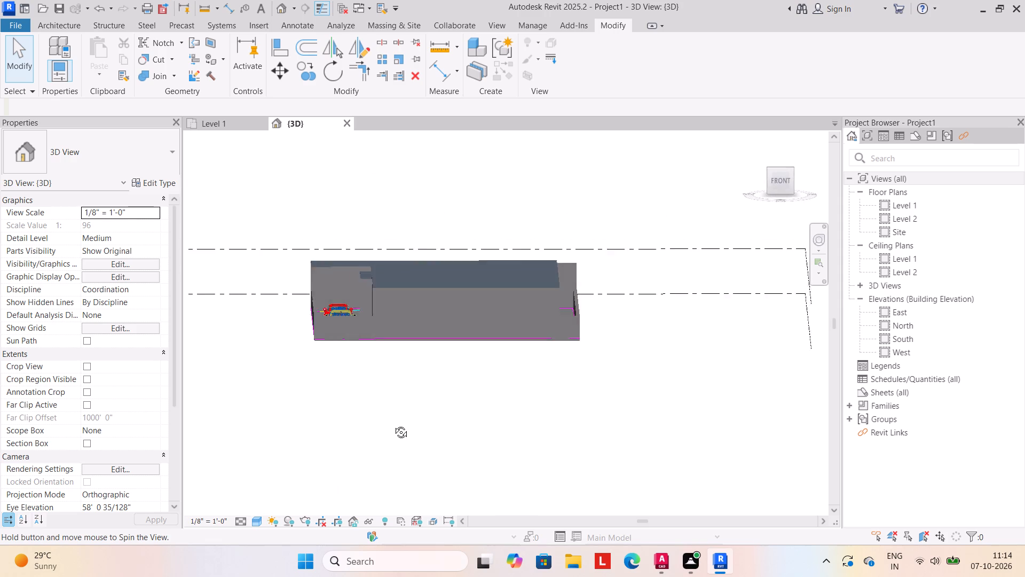
middle_click_drag(393, 424, 379, 476, "shift")
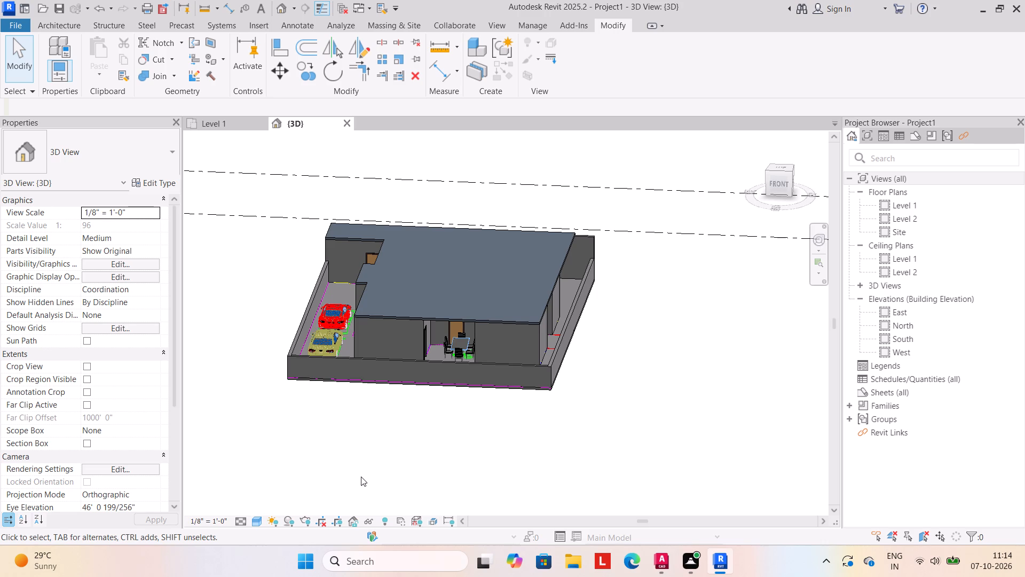
middle_click_drag(356, 495, 492, 531, "shift")
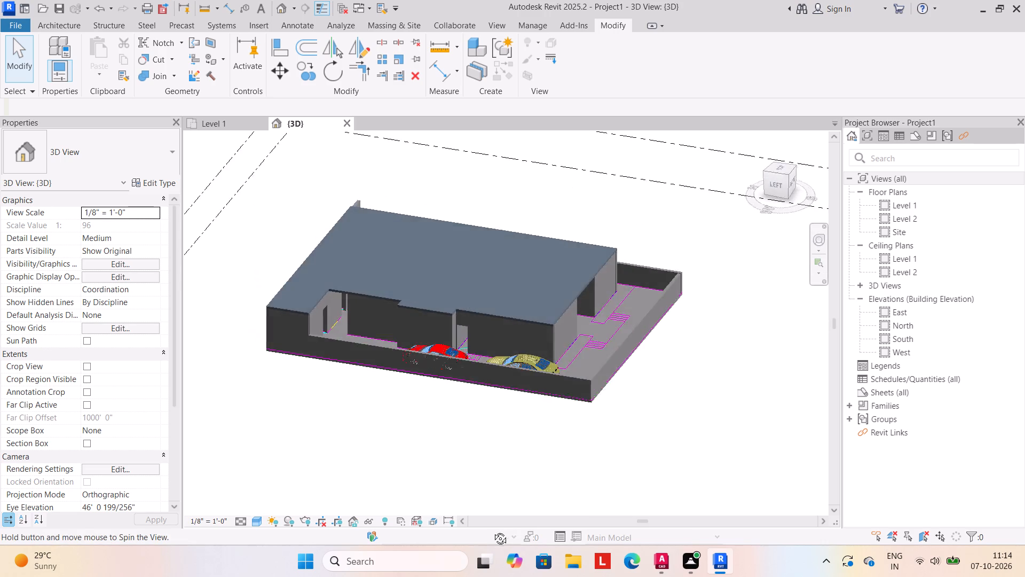
middle_click_drag(492, 531, 418, 510, "shift")
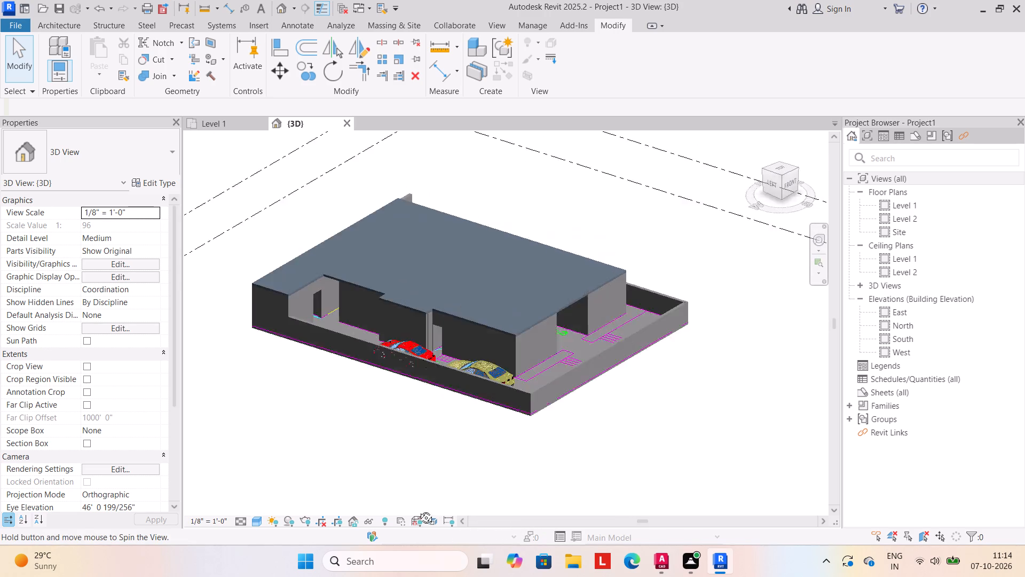
middle_click_drag(418, 510, 388, 484, "shift")
middle_click_drag(443, 460, 402, 465, "shift")
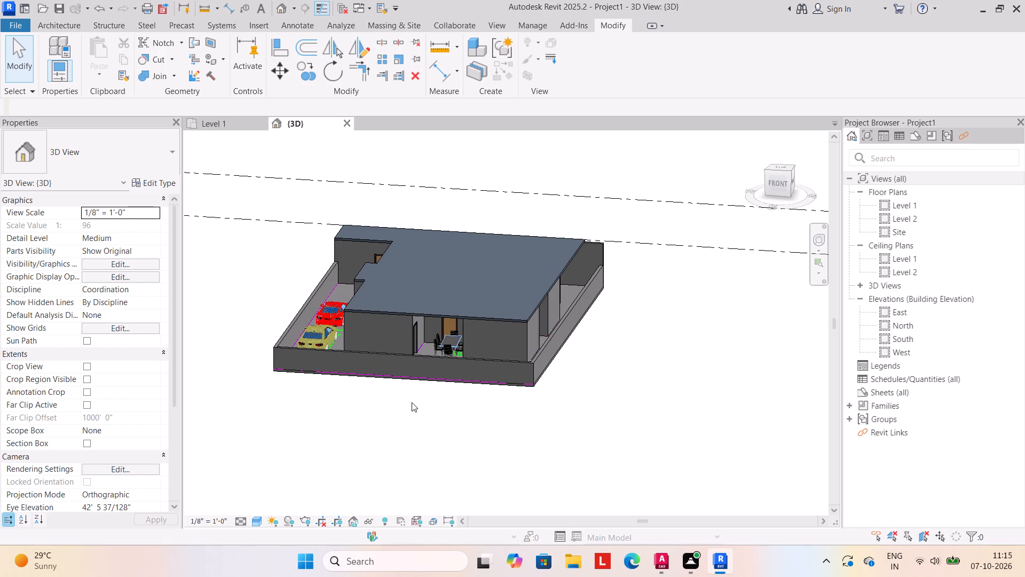
middle_click_drag(420, 433, 444, 413, "shift")
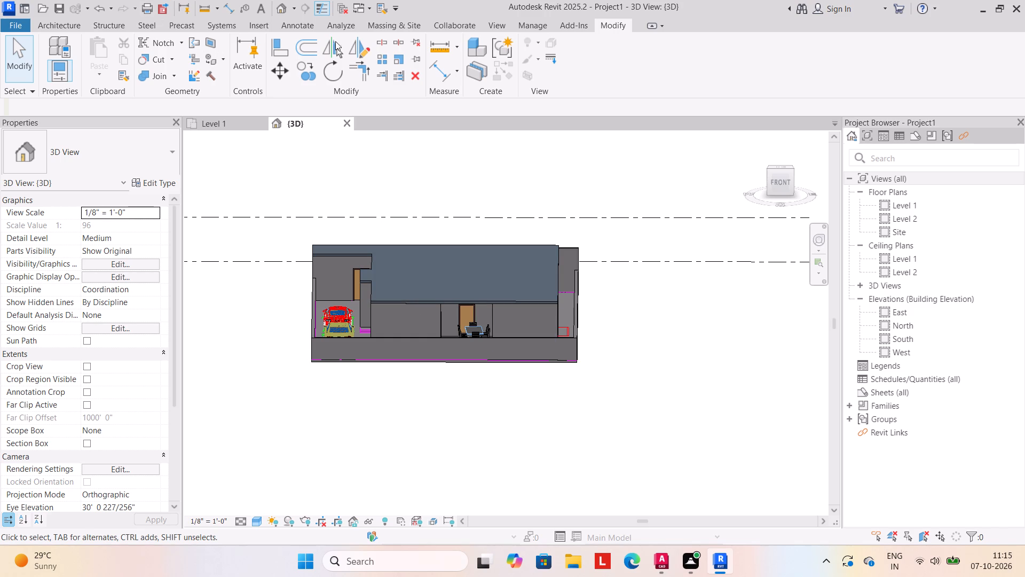
left_click(384, 41)
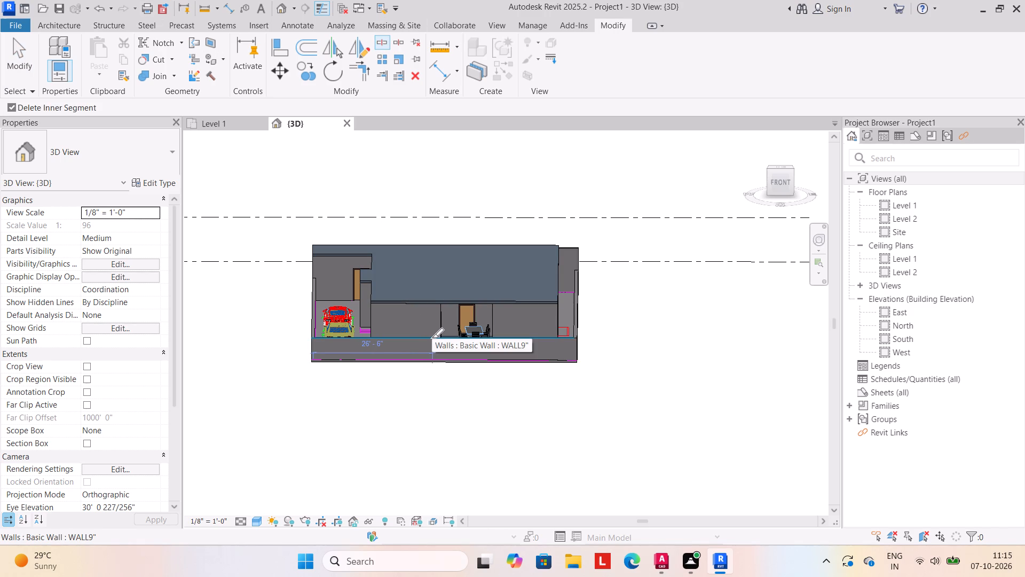
left_click(432, 338)
left_click(498, 337)
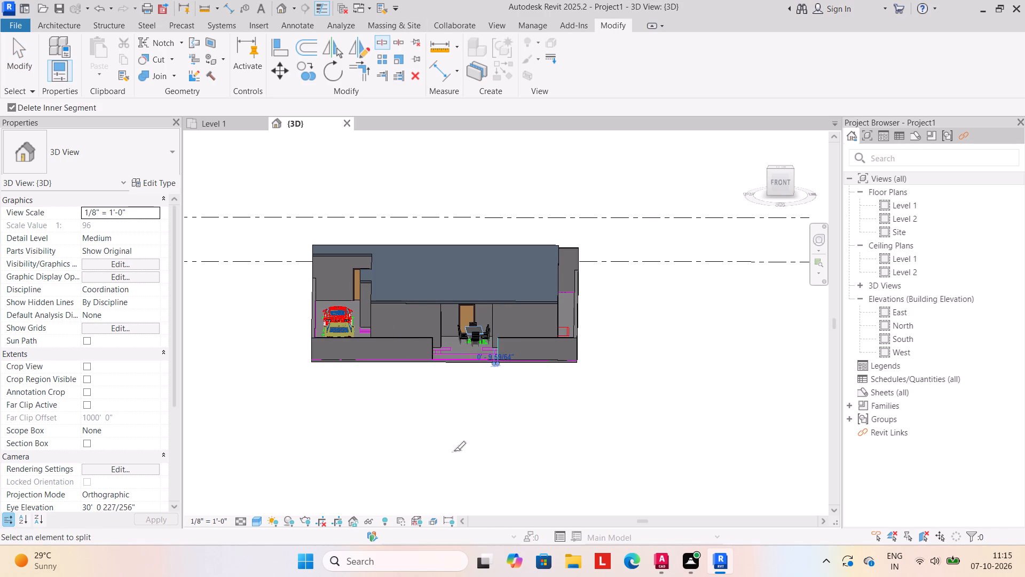
key("Escape")
key("Escape")
Open the North building elevation.
middle_click_drag(441, 480, 450, 440, "shift")
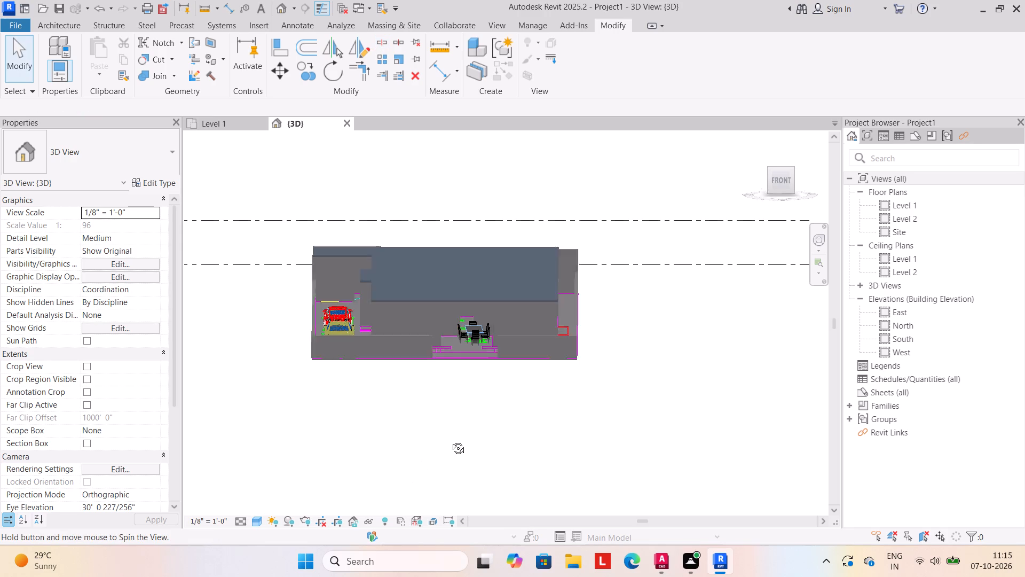
middle_click_drag(450, 440, 446, 472, "shift")
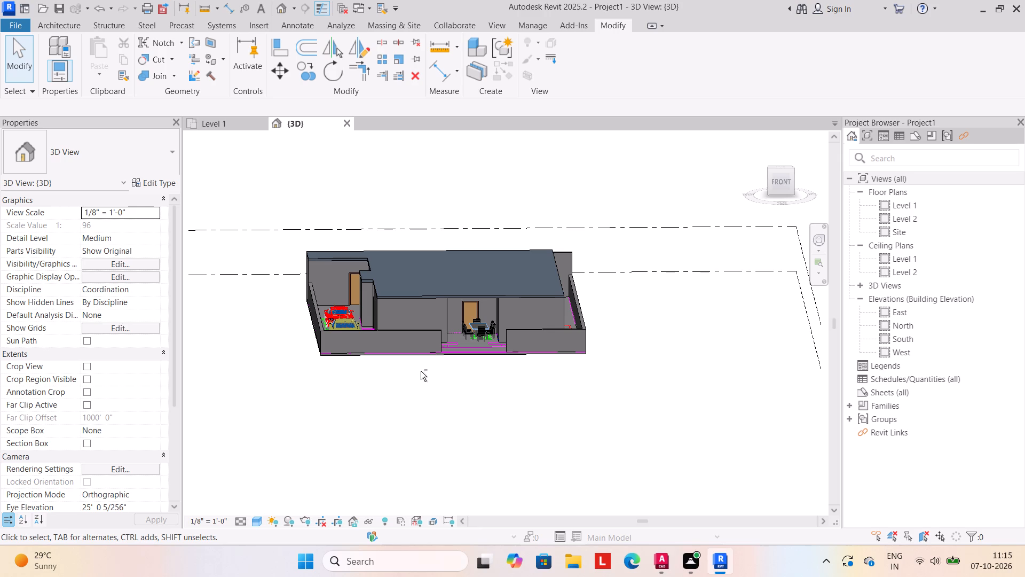
middle_click_drag(431, 387, 429, 401, "shift")
middle_click_drag(451, 411, 450, 440, "shift")
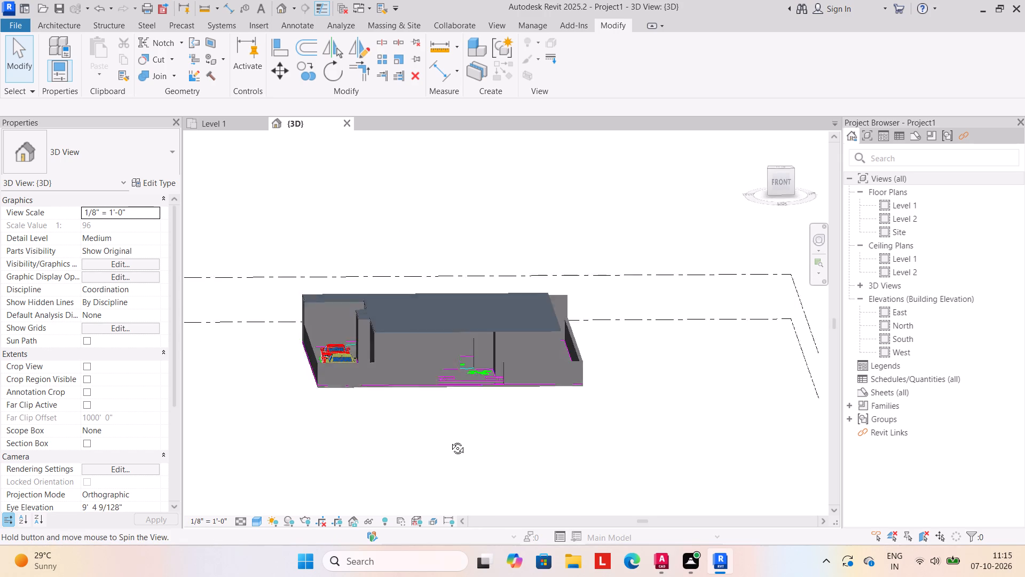
middle_click_drag(450, 440, 448, 449, "shift")
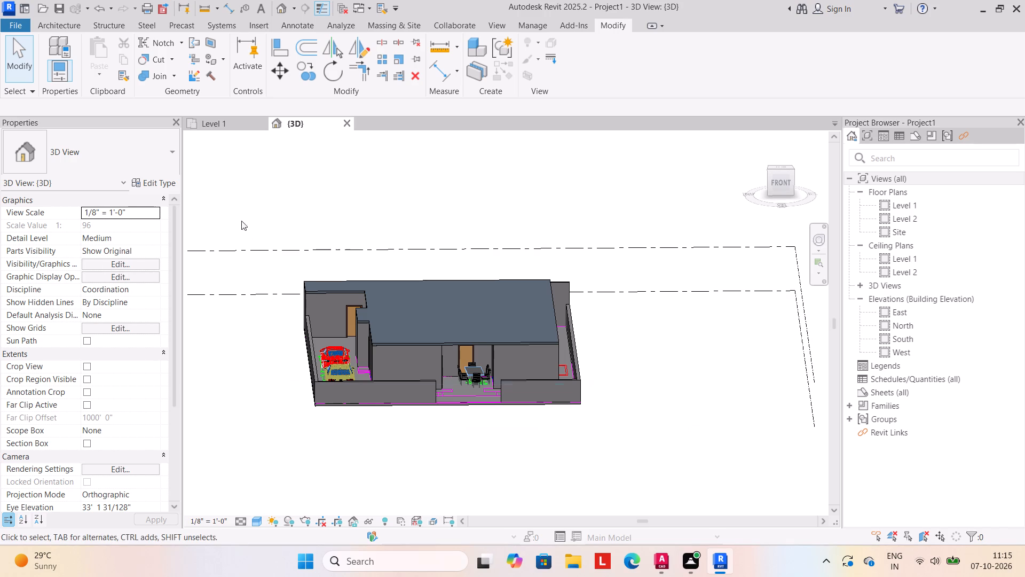
double_click(942, 330)
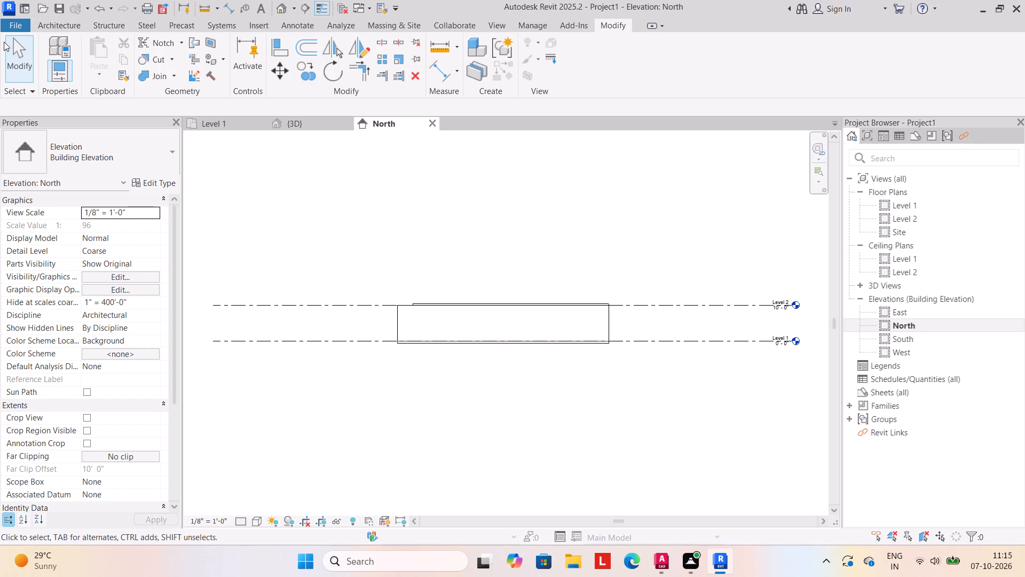
Add a level above Level 2 by picking its line with a 6" offset.
left_click(48, 24)
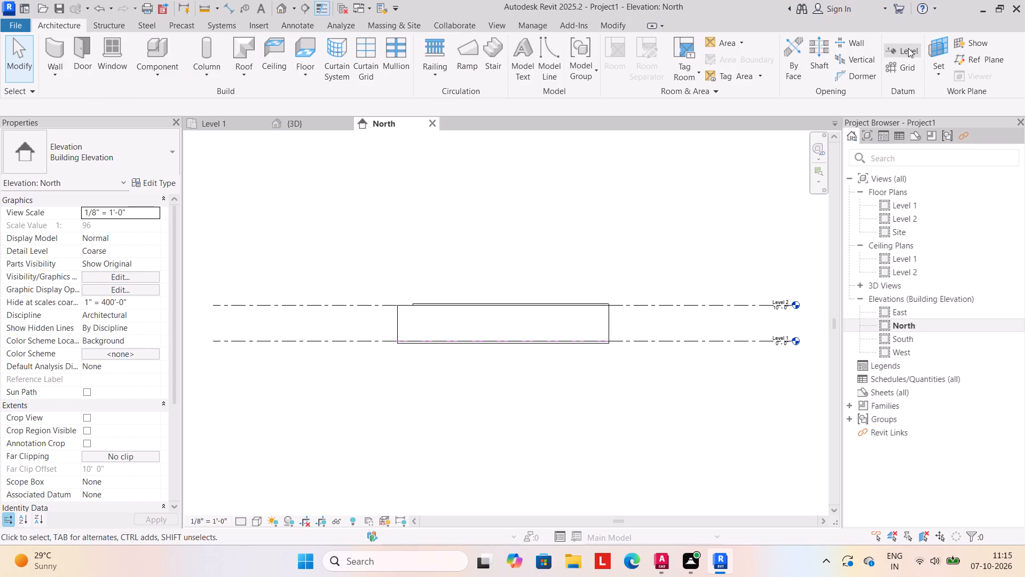
left_click(909, 50)
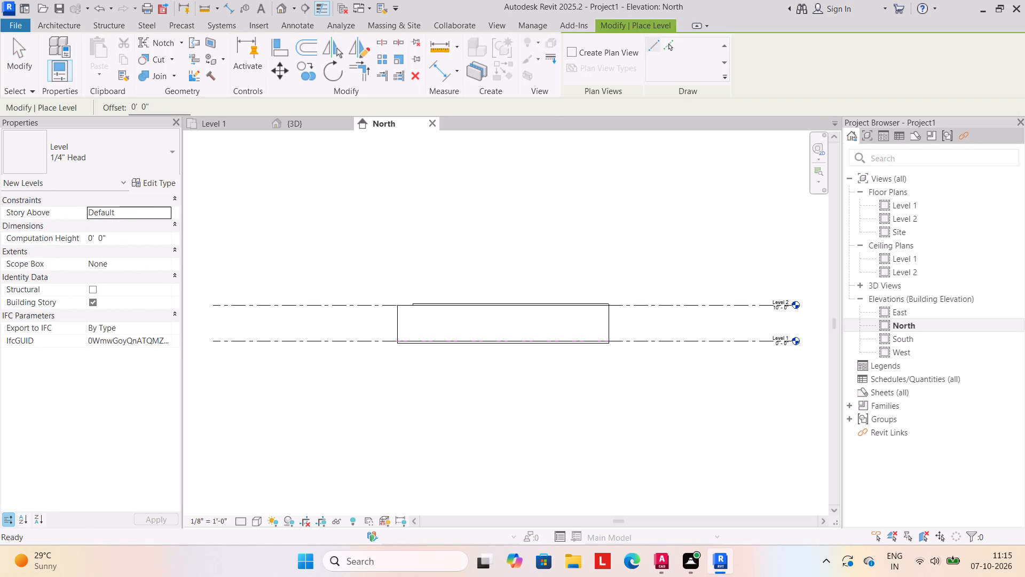
left_click(162, 110)
key("BackSpace")
key("BackSpace")
key("BackSpace")
key("BackSpace")
key("BackSpace")
key("BackSpace")
key("BackSpace")
key("BackSpace")
key("BackSpace")
key("BackSpace")
type("6\"")
key("Return")
left_click(671, 42)
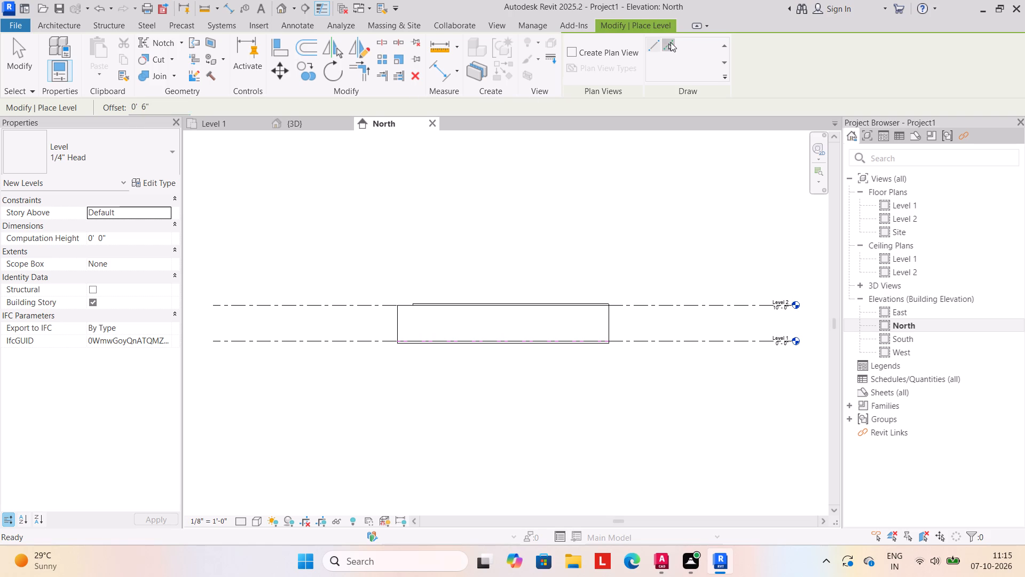
left_click(681, 303)
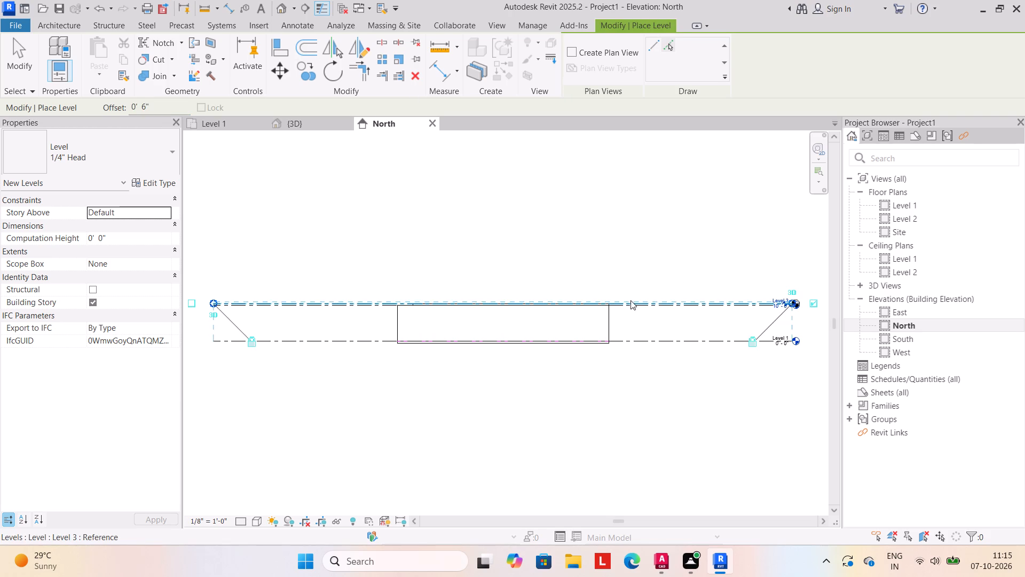
Add a level 10' 6" above Level 3 by picking its line with that offset.
scroll(623, 299, "up", 12)
left_click(160, 107)
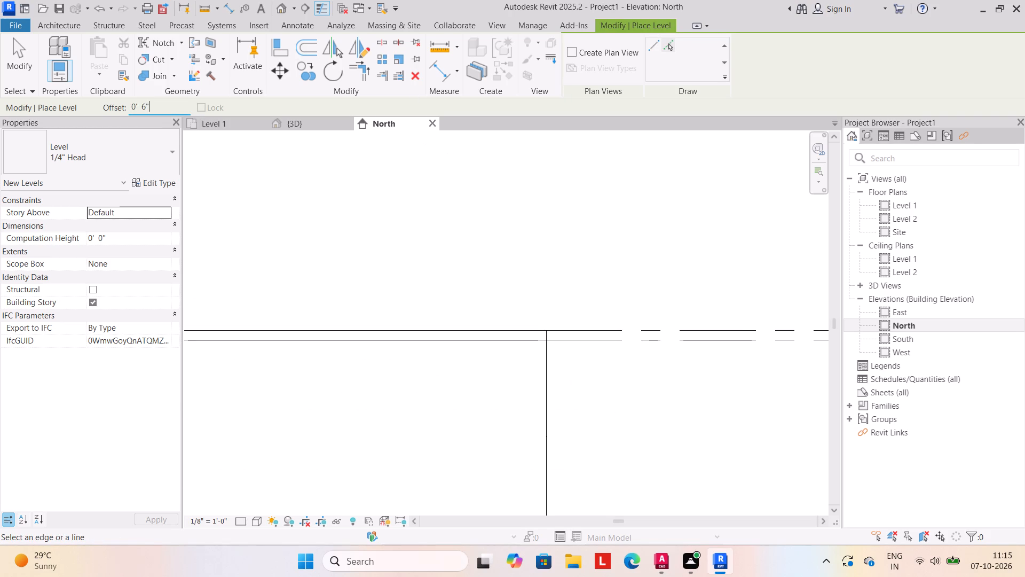
key("BackSpace")
key("BackSpace")
key("BackSpace")
key("BackSpace")
key("BackSpace")
key("BackSpace")
key("BackSpace")
key("BackSpace")
key("BackSpace")
key("BackSpace")
type("10'6\"")
key("Return")
left_click(669, 43)
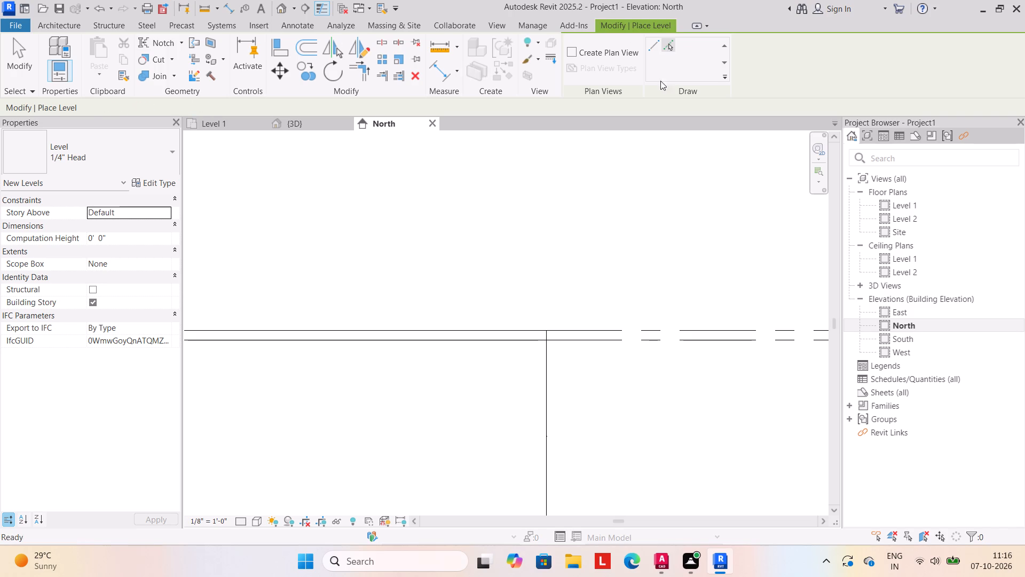
scroll(606, 277, "down", 2)
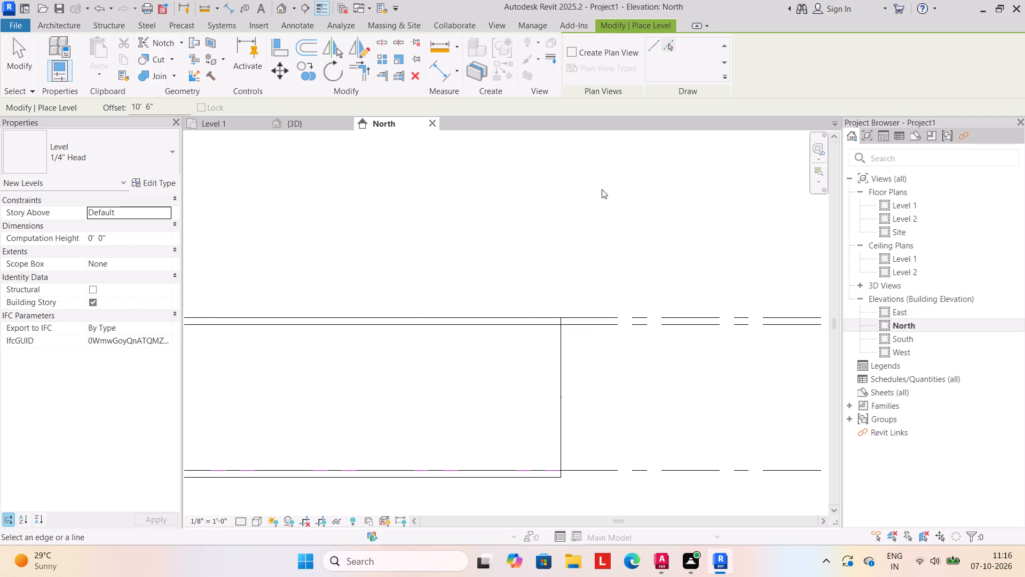
left_click(669, 43)
left_click(592, 315)
Add another level 10' 6" above Level 4, finish placing levels and dismiss the save reminder without saving.
scroll(620, 216, "down", 5)
middle_click_drag(615, 223, 611, 259)
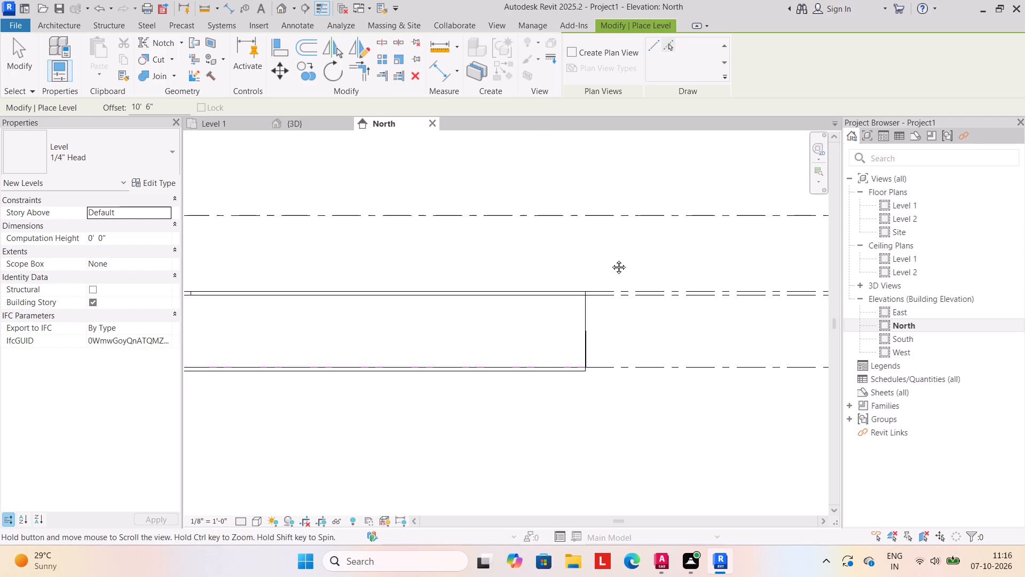
middle_click_drag(611, 259, 611, 295)
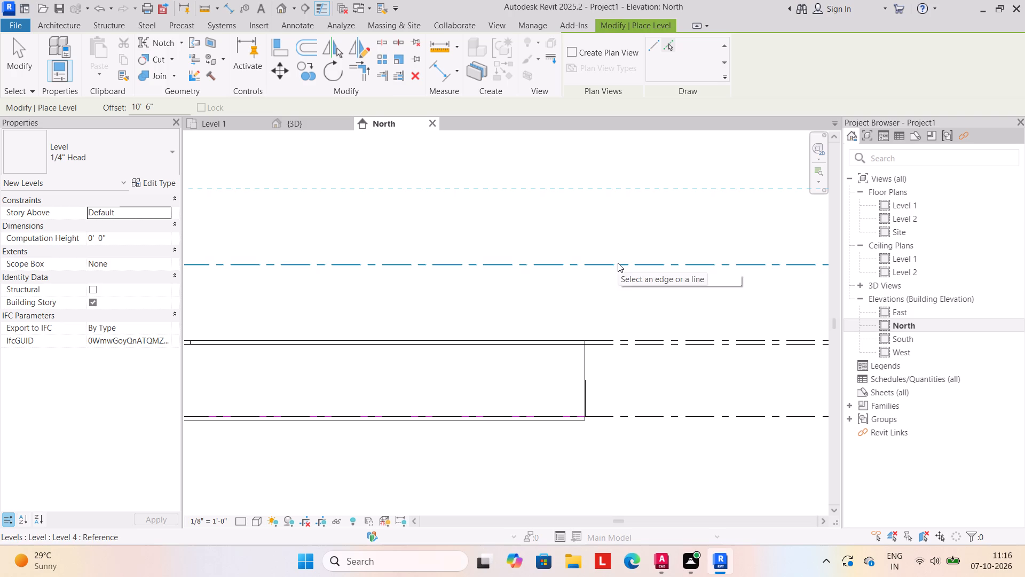
left_click(618, 263)
scroll(518, 307, "down", 2)
middle_click_drag(518, 307, 538, 296)
scroll(539, 296, "up", 1)
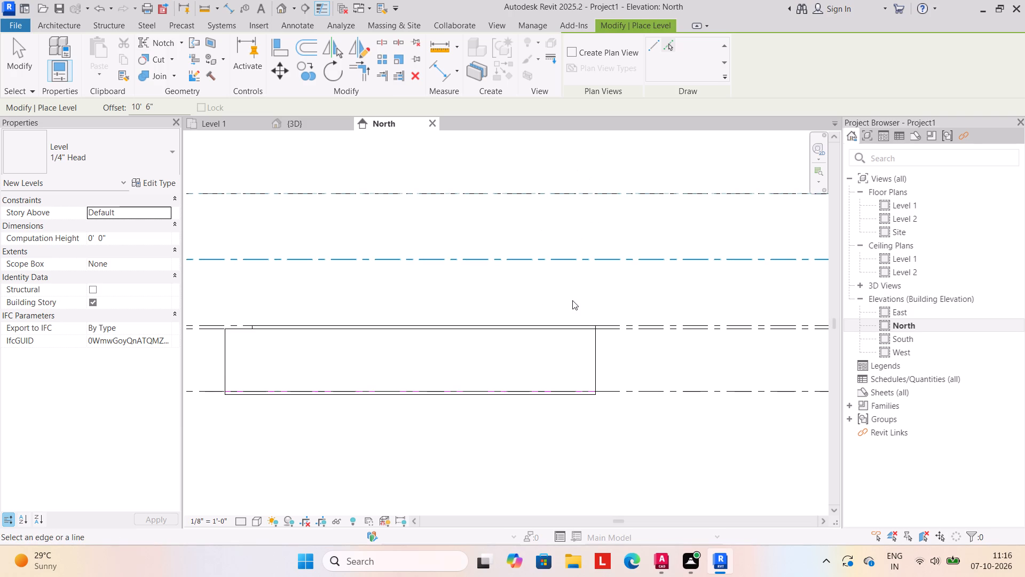
key("Escape")
key("Escape")
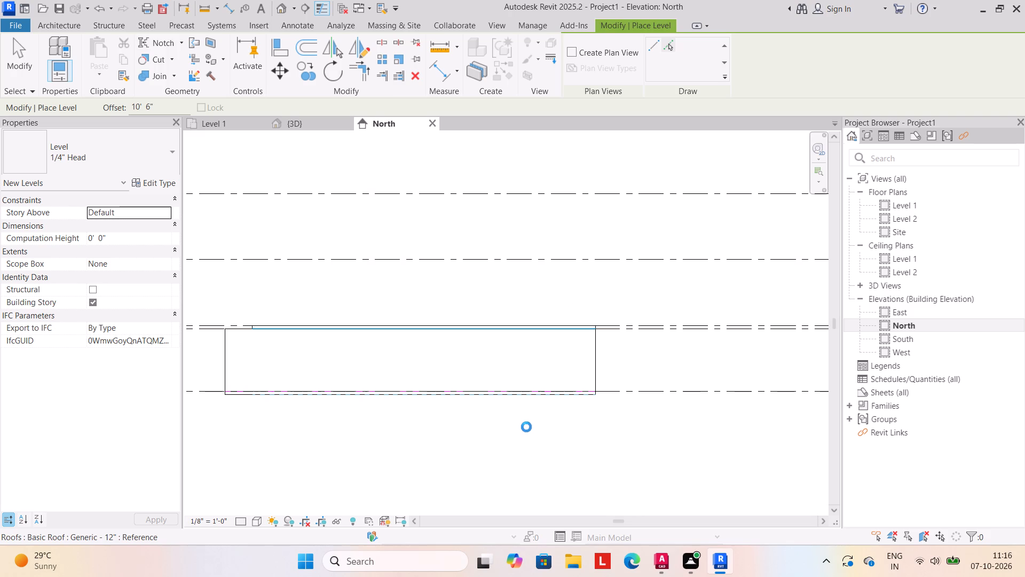
scroll(526, 427, "down", 3)
key("Escape")
scroll(489, 449, "down", 3)
middle_click_drag(489, 449, 494, 444)
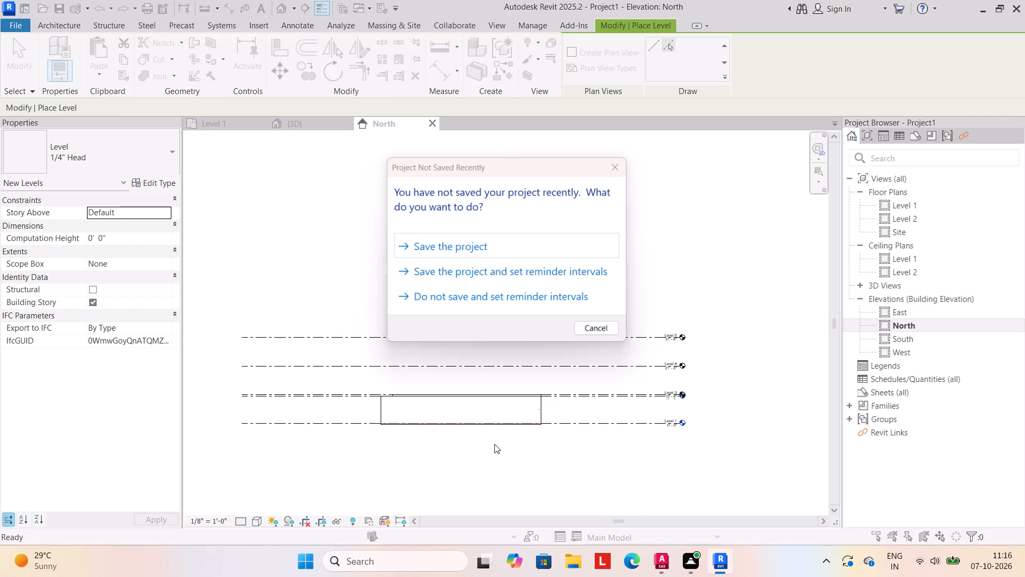
middle_click_drag(494, 444, 497, 441)
left_click(619, 162)
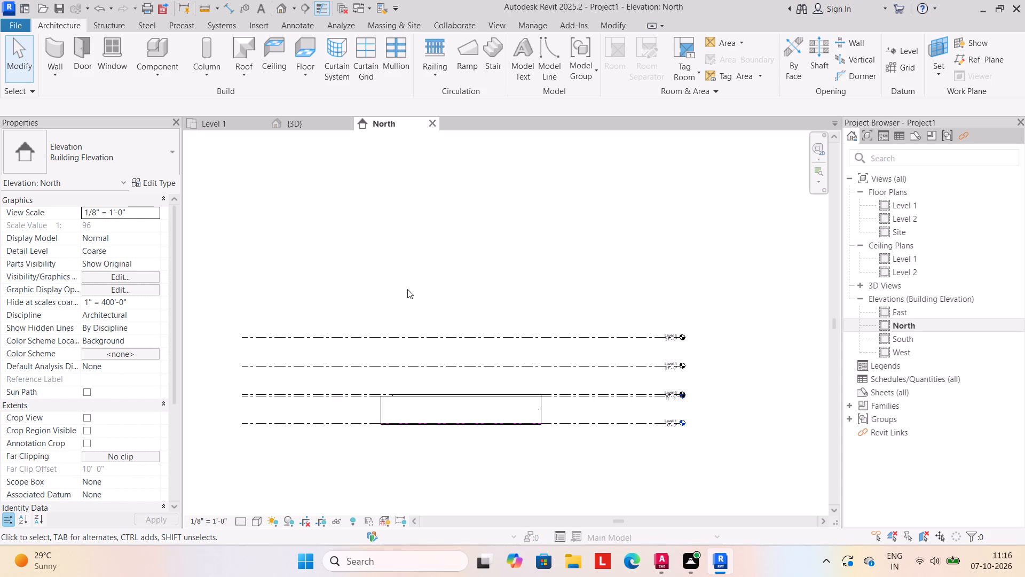
Return to the 3D view of the building.
left_click(301, 123)
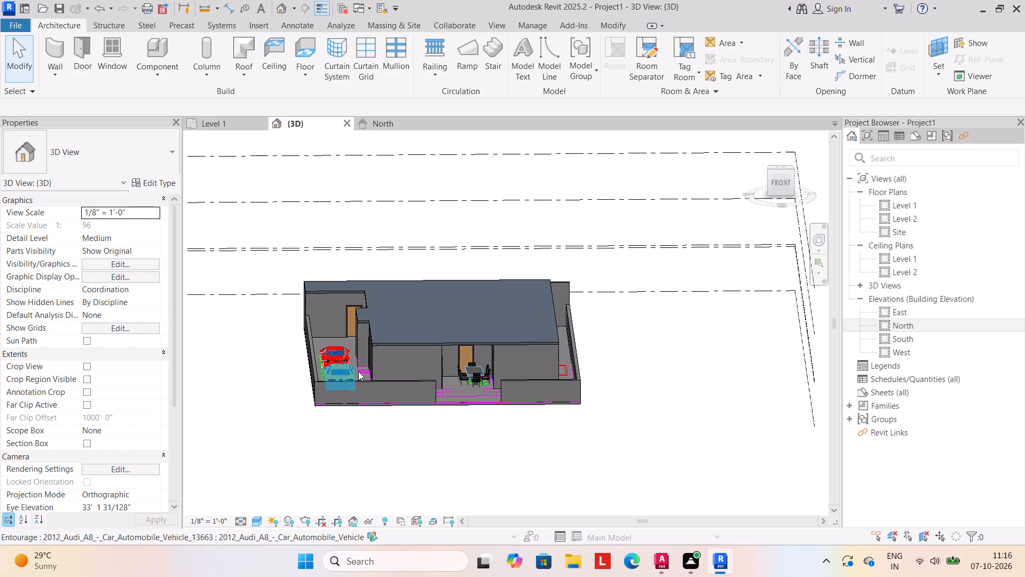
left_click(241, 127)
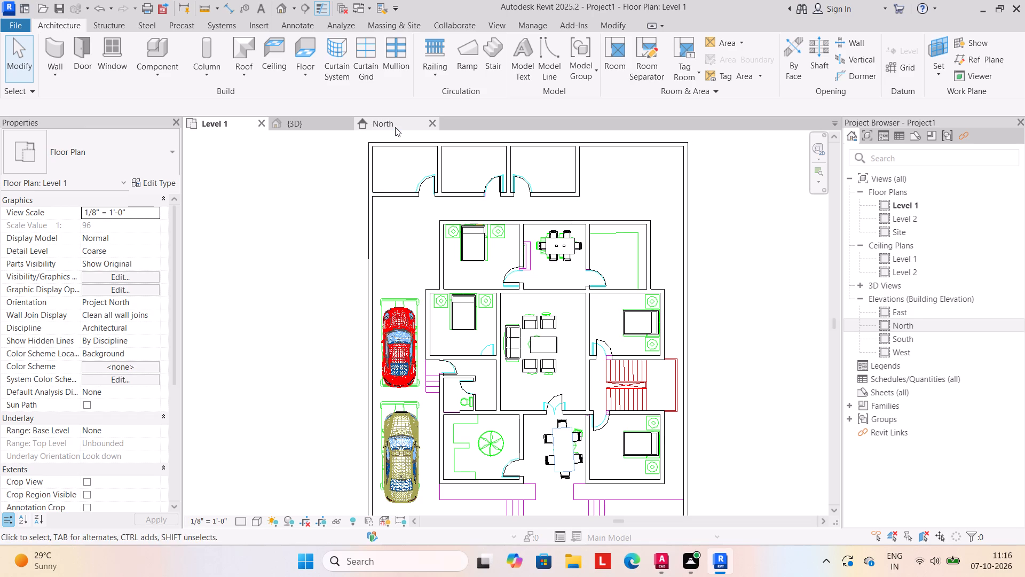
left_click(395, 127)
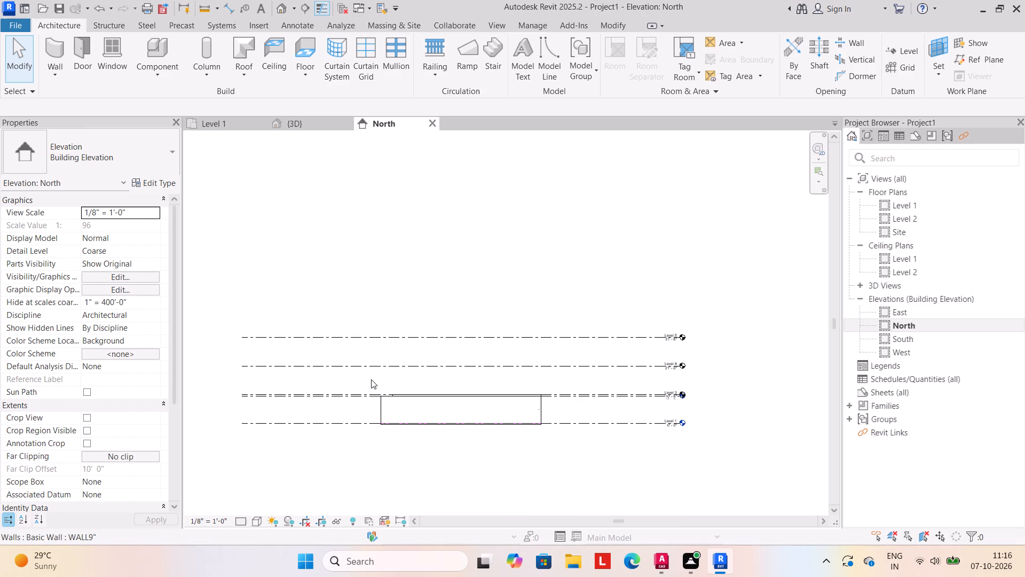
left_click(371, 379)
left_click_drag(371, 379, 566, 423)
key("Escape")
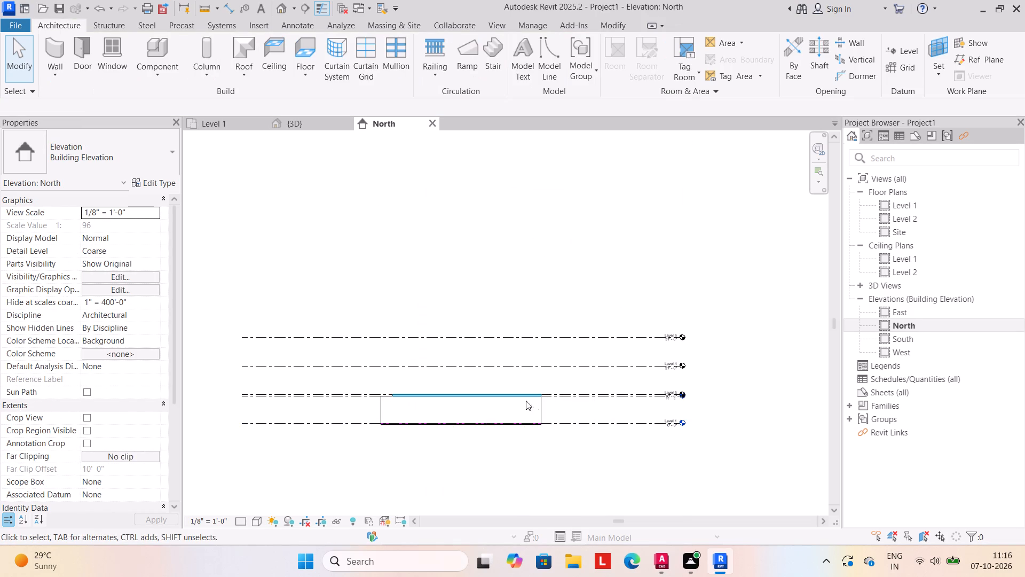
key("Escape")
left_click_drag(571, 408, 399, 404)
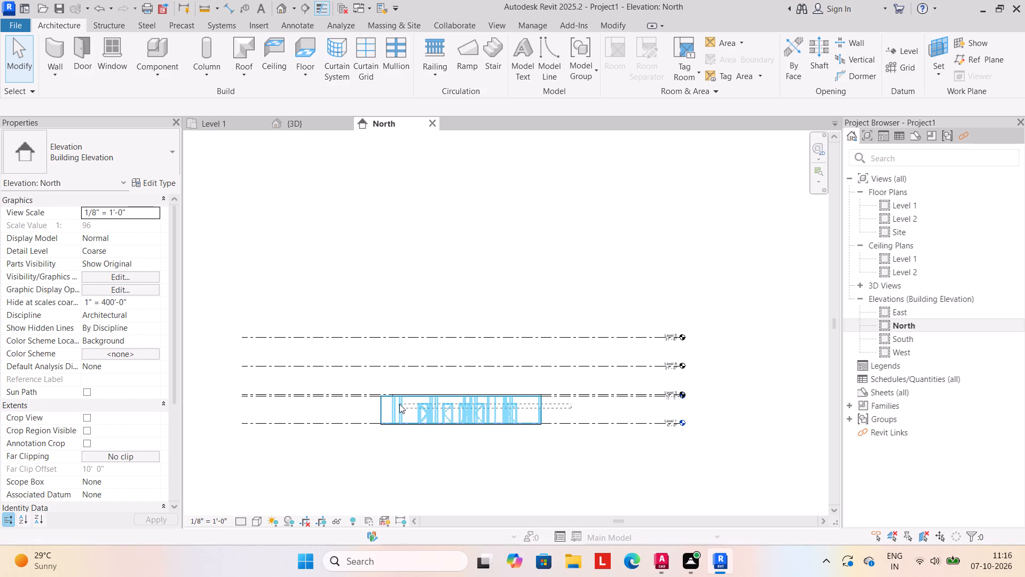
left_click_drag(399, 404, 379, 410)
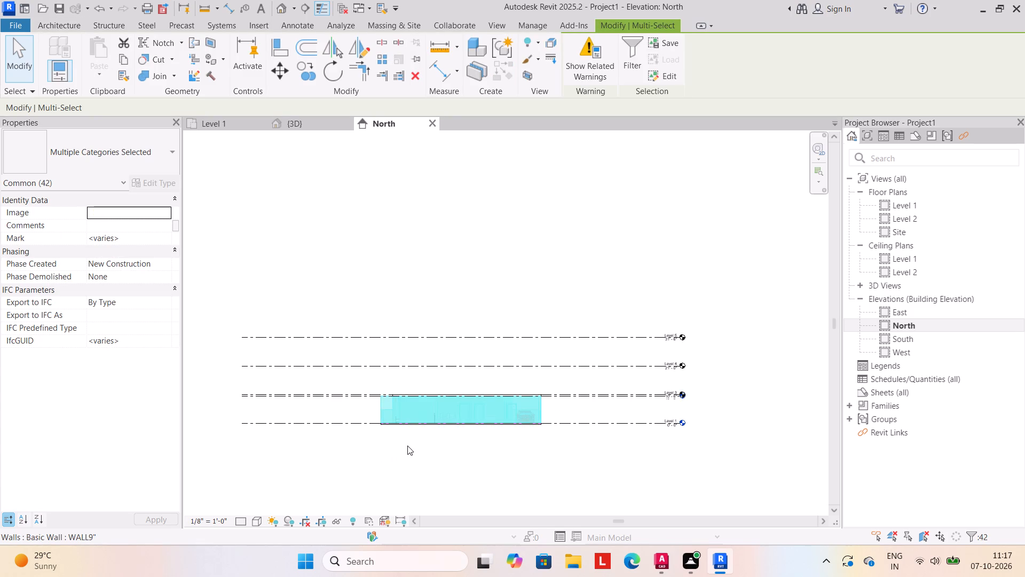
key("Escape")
Temporarily hide the two parked cars, the Porsche 911 and the Audi A8, in the 3D view.
left_click(302, 122)
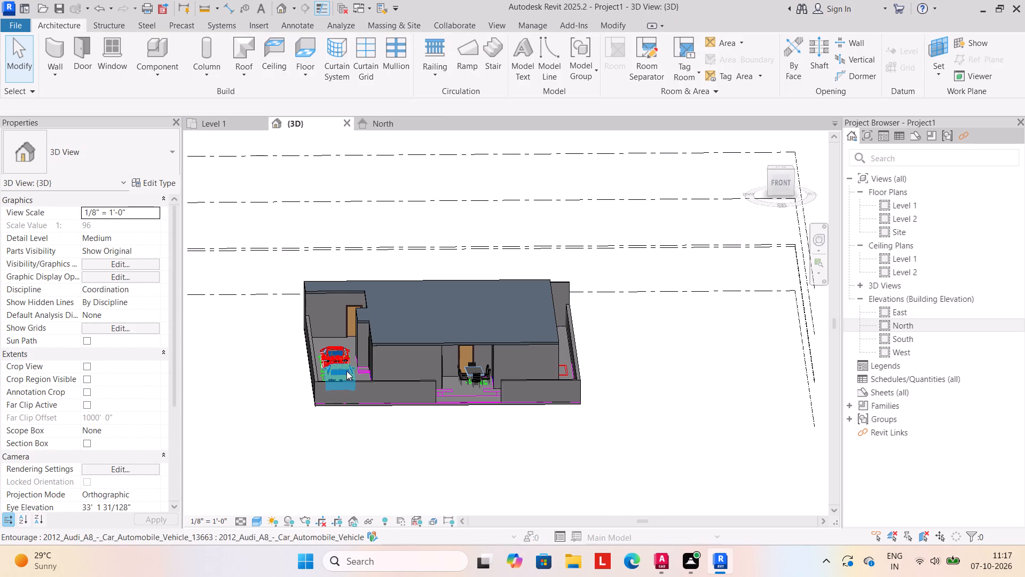
left_click(346, 371)
type("HH")
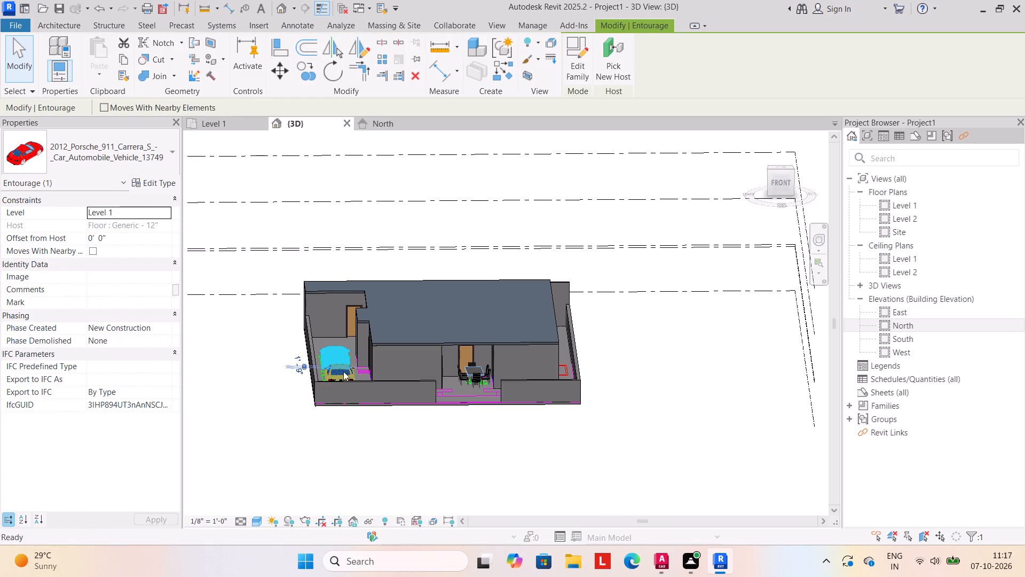
left_click(344, 364)
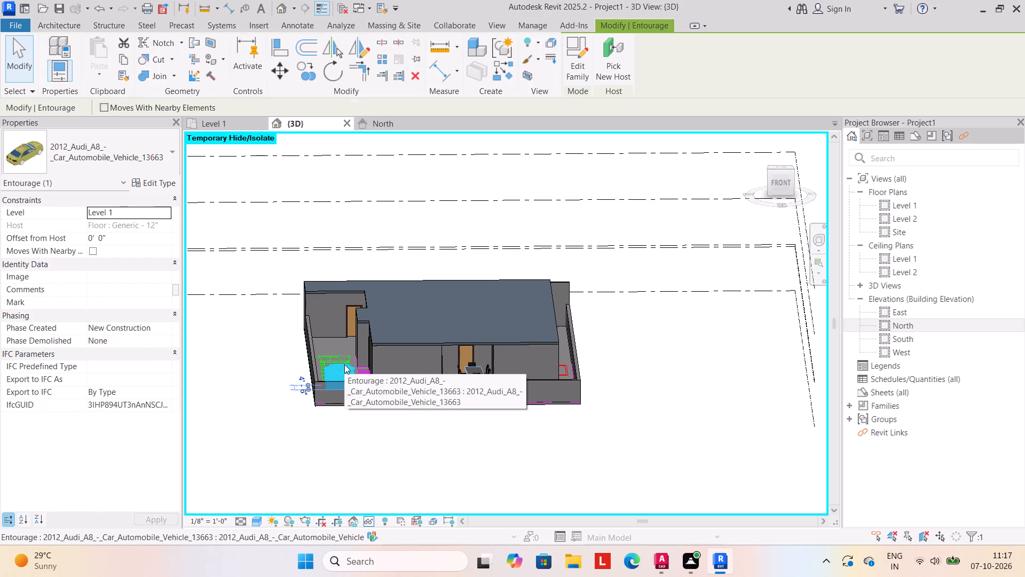
type("HH")
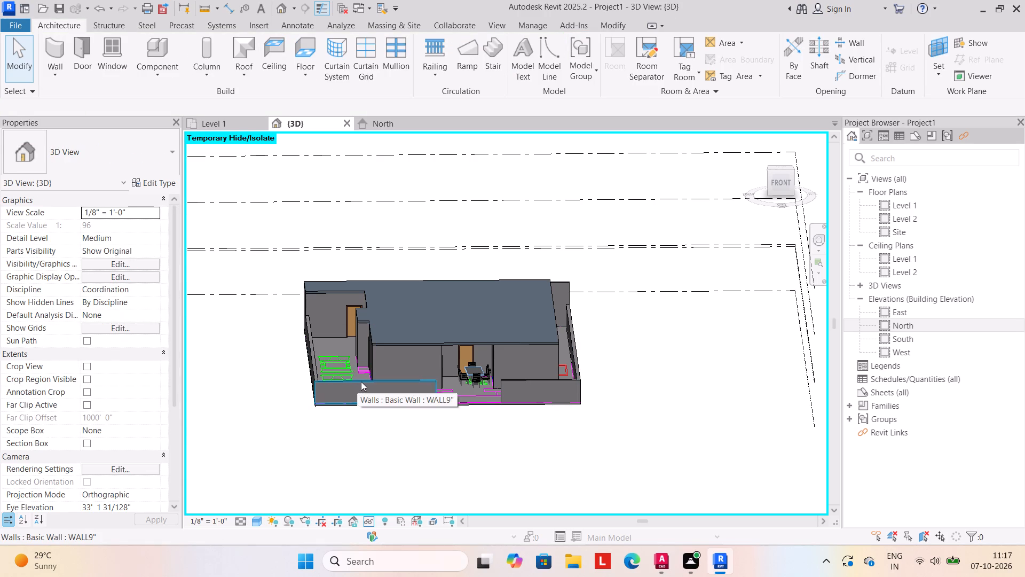
Temporarily hide the two front compound wall segments and both side compound walls in the 3D view.
left_click(361, 381)
type("HH")
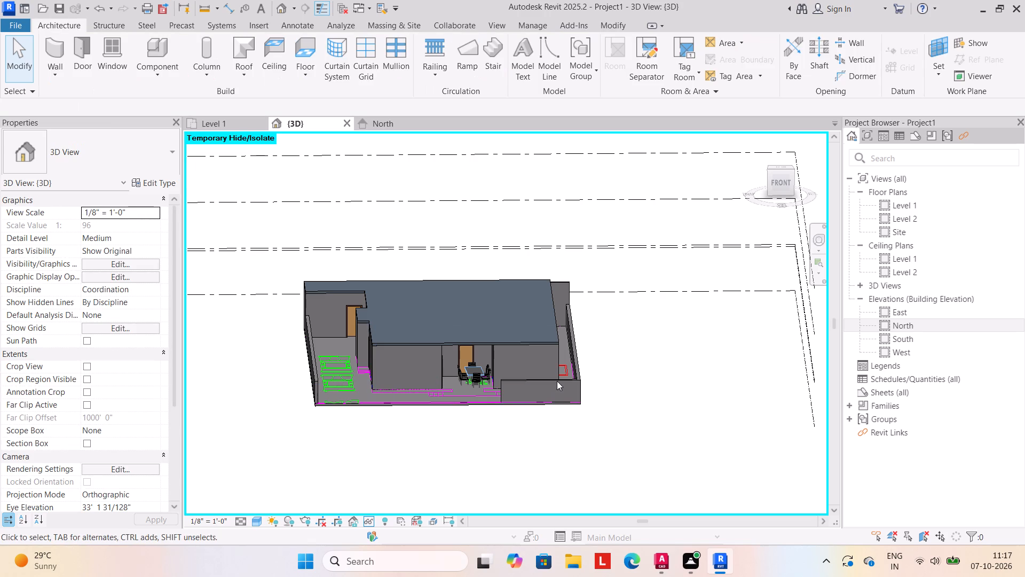
left_click(557, 381)
type("HH")
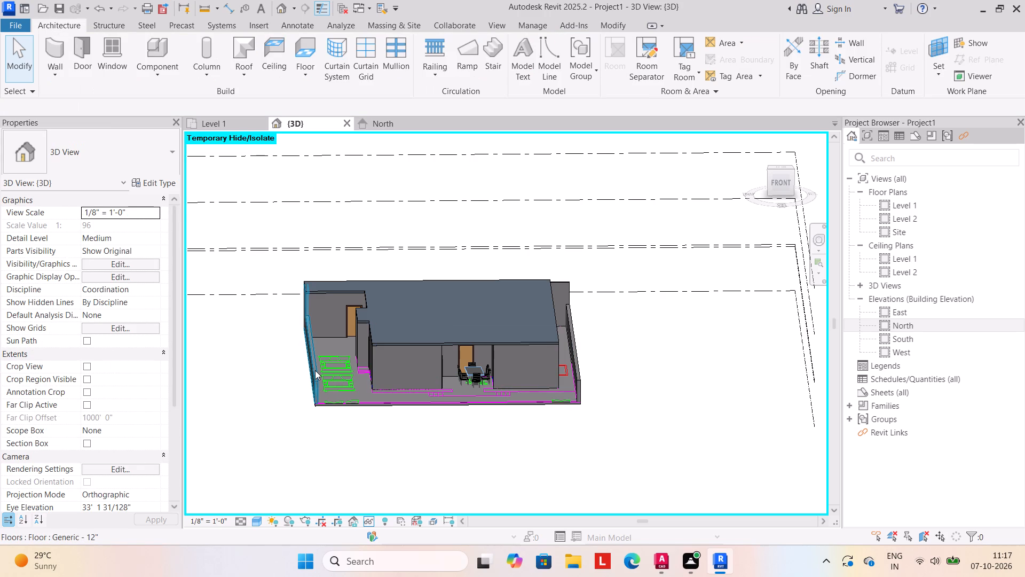
left_click(315, 370)
type("HH")
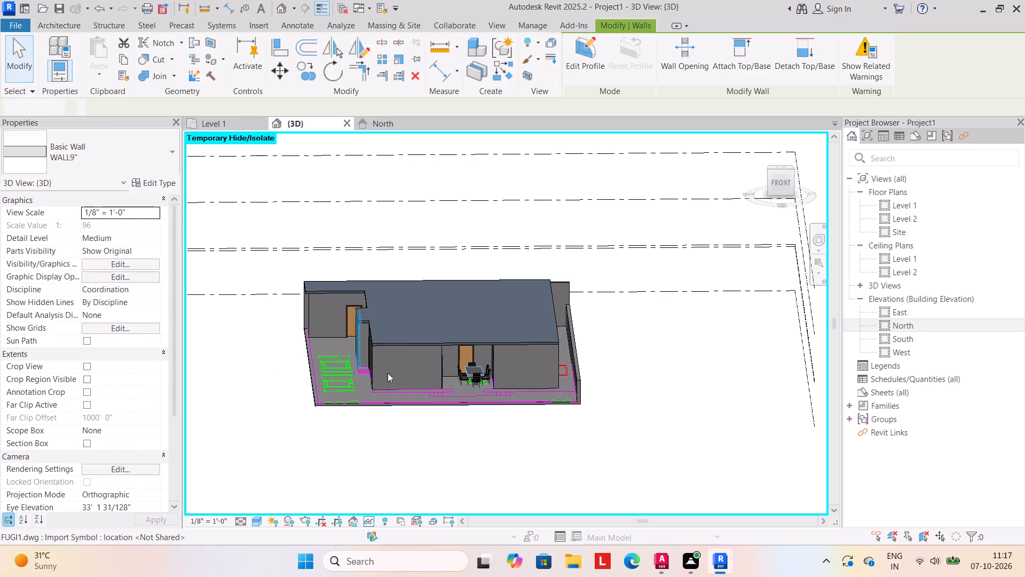
left_click(577, 371)
type("HH")
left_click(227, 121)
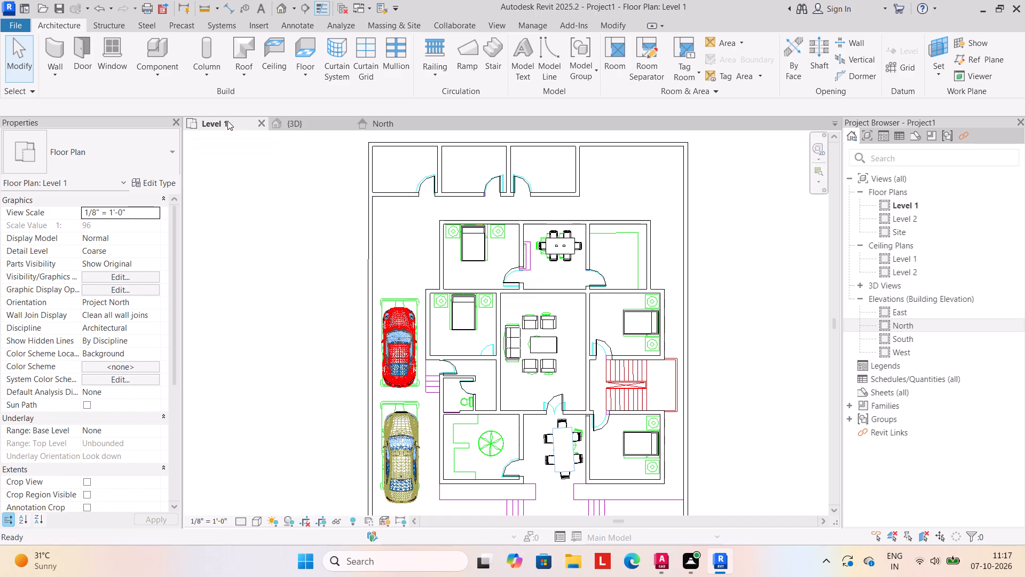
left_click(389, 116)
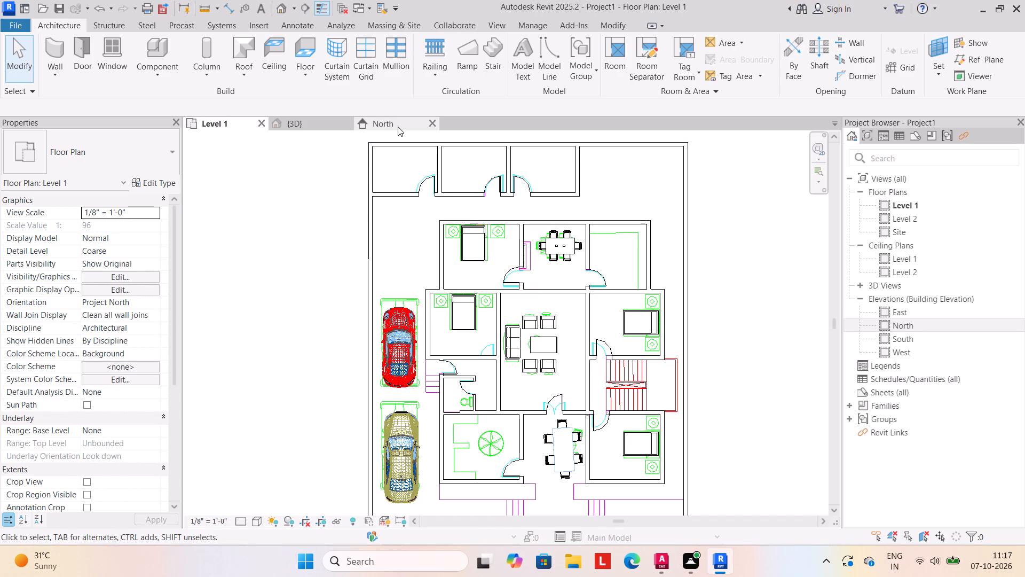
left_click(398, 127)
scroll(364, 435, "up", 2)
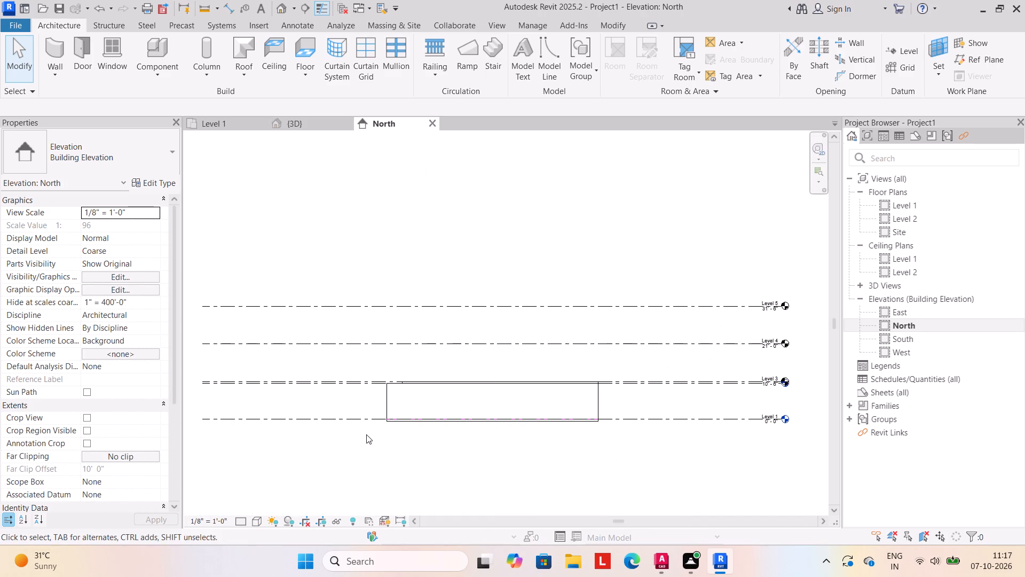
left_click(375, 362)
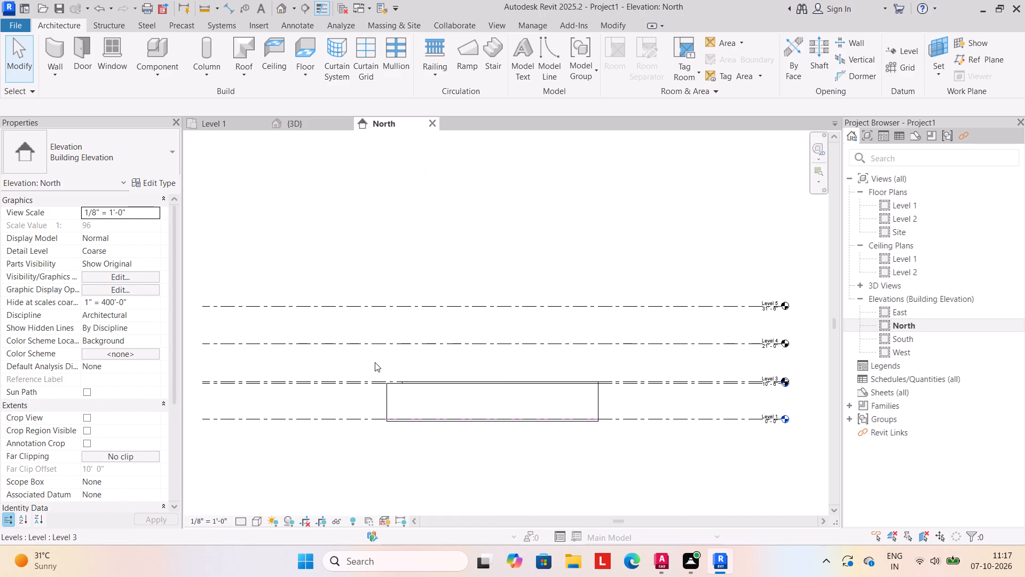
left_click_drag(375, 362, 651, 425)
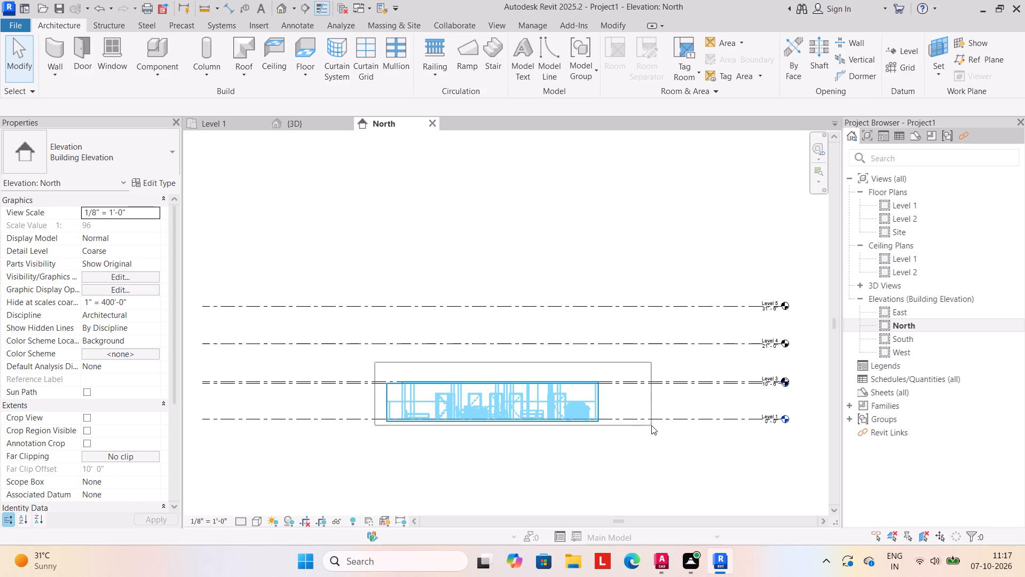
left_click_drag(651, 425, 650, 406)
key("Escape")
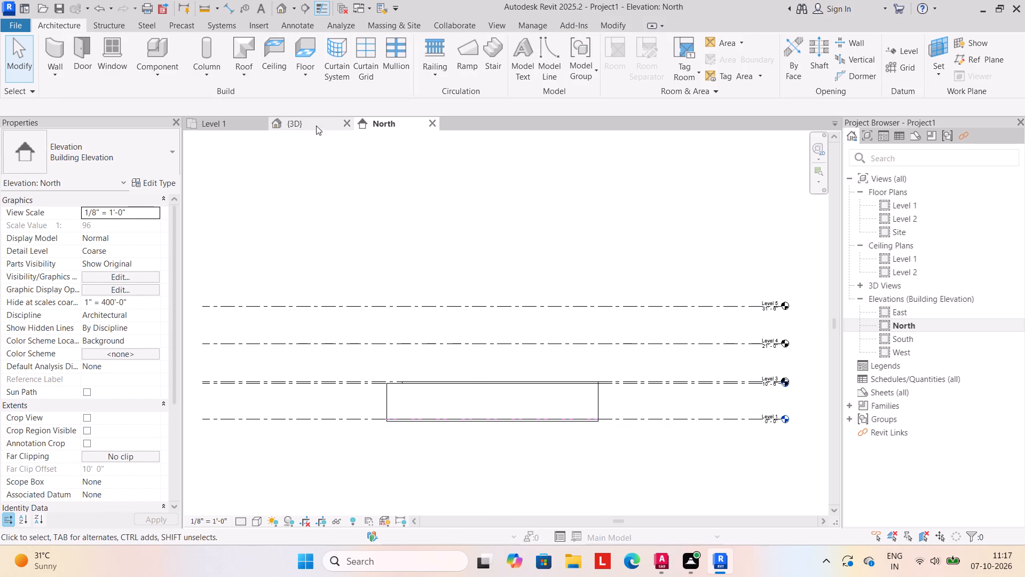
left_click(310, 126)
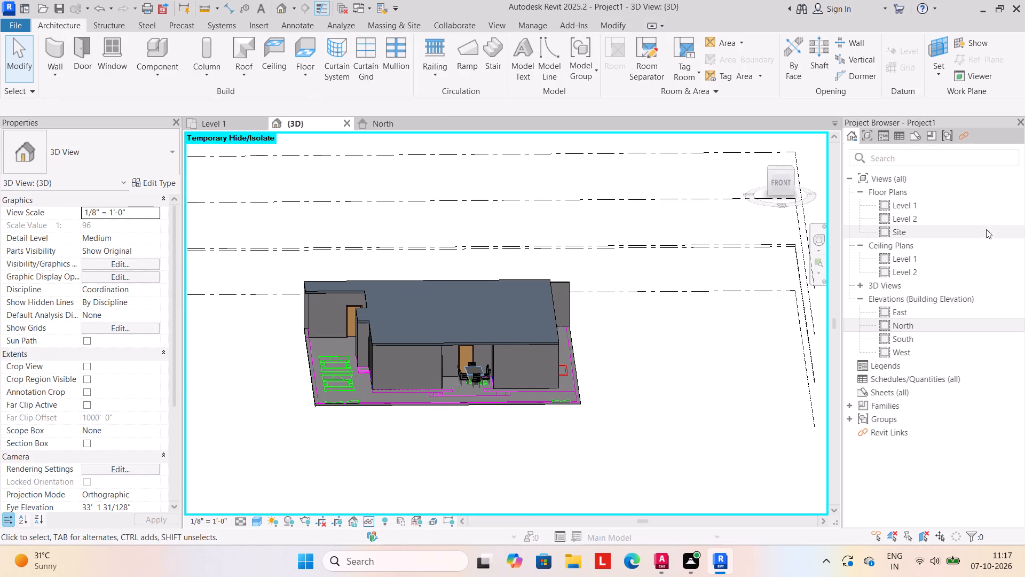
Open the Level 2 floor plan.
left_click(943, 275)
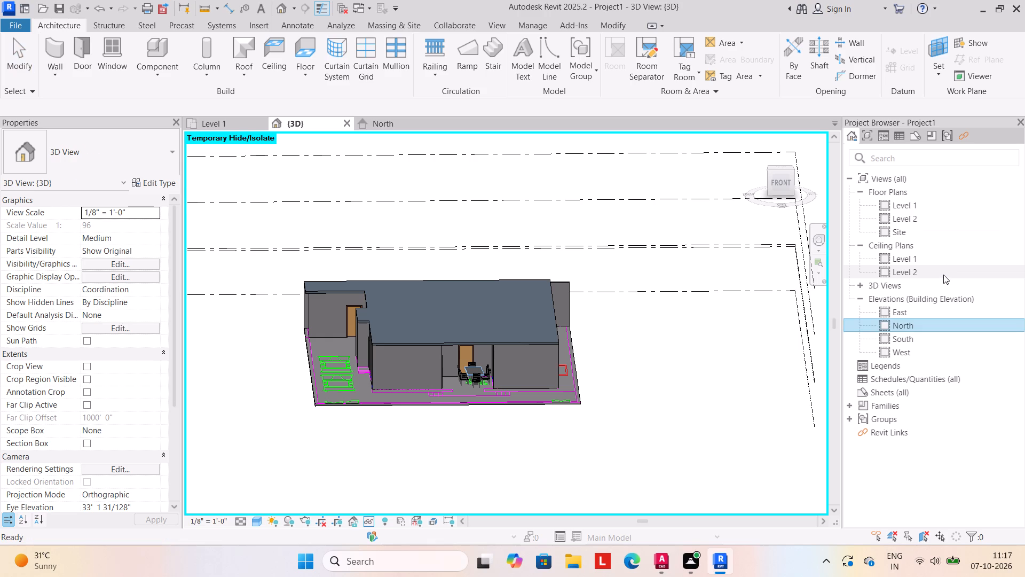
left_click(920, 220)
double_click(920, 220)
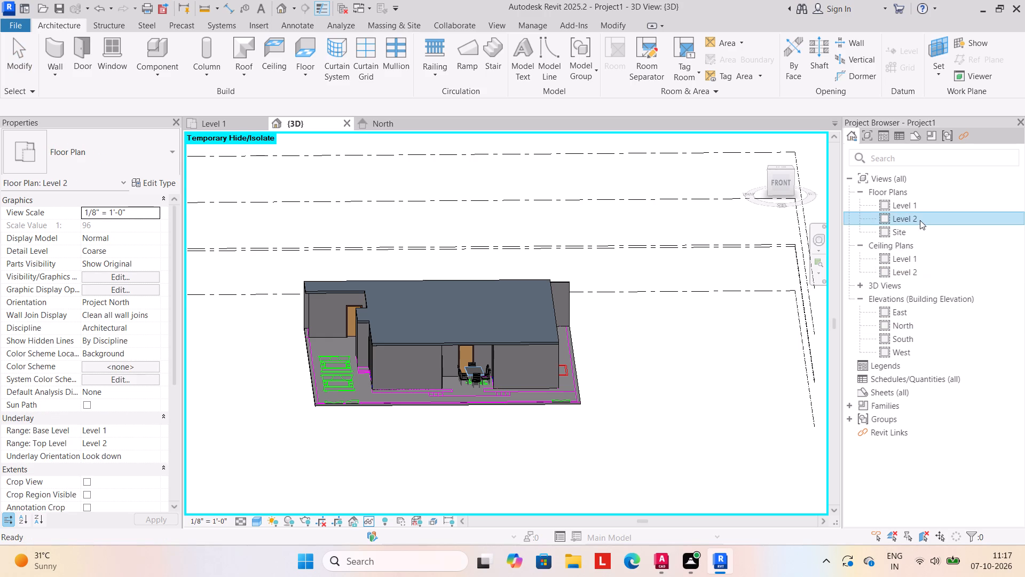
Draw a WALL9" wall on Level 2 along the plot's north edge from its northwest corner to the east boundary, flipped inward.
scroll(636, 315, "down", 3)
middle_click_drag(635, 316, 617, 293)
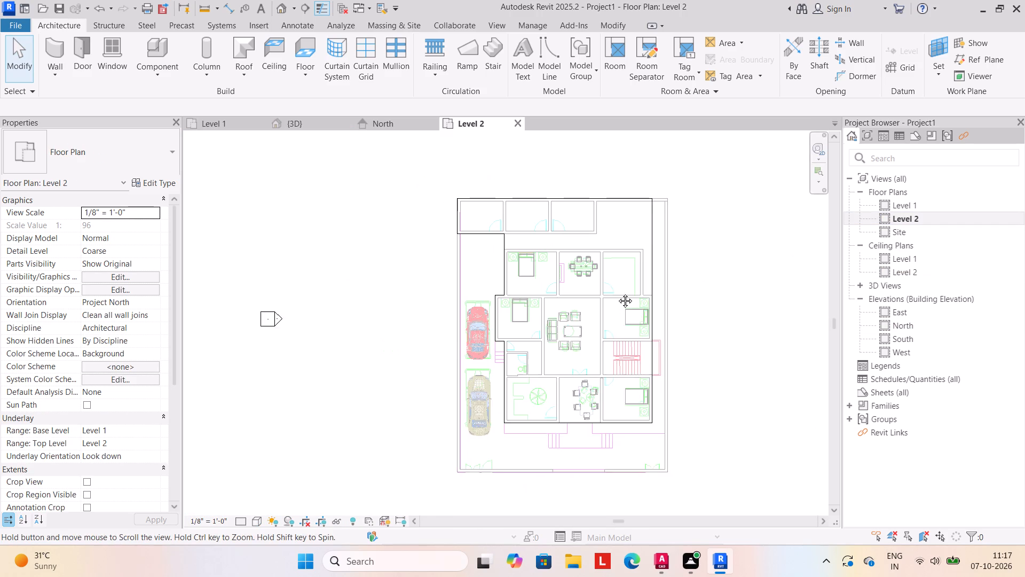
middle_click_drag(617, 293, 610, 282)
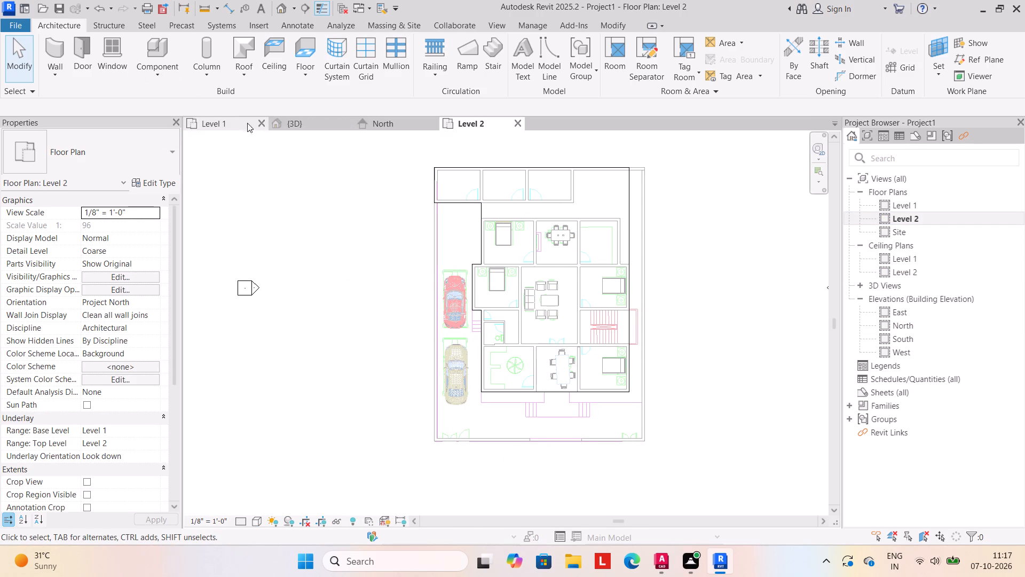
left_click(54, 79)
left_click(76, 104)
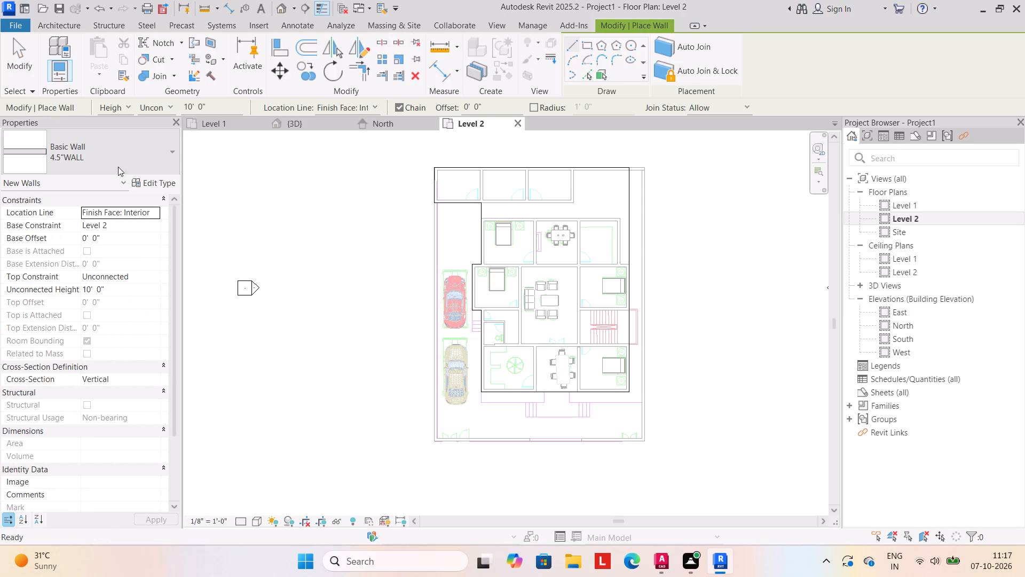
left_click(171, 152)
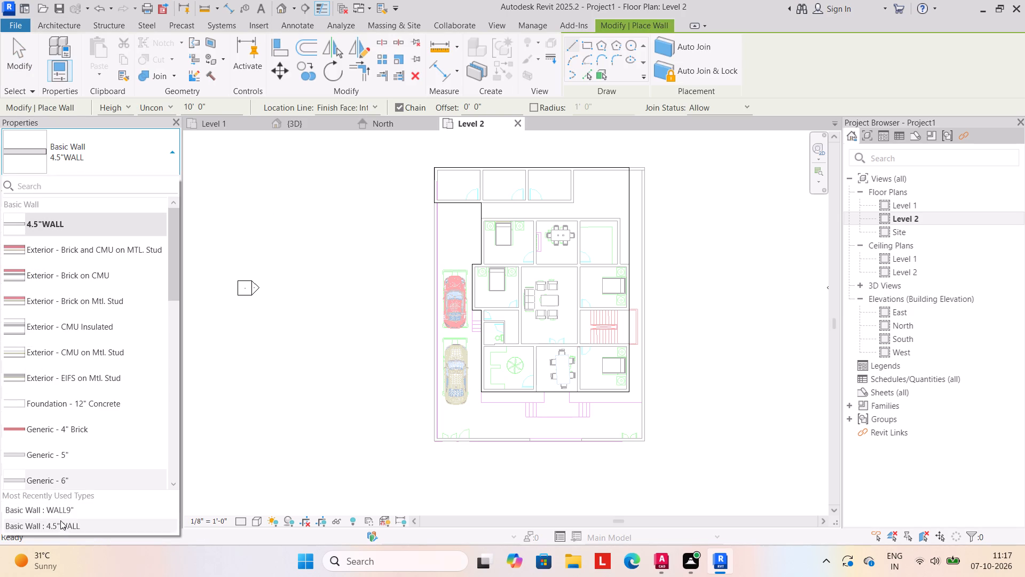
left_click(73, 512)
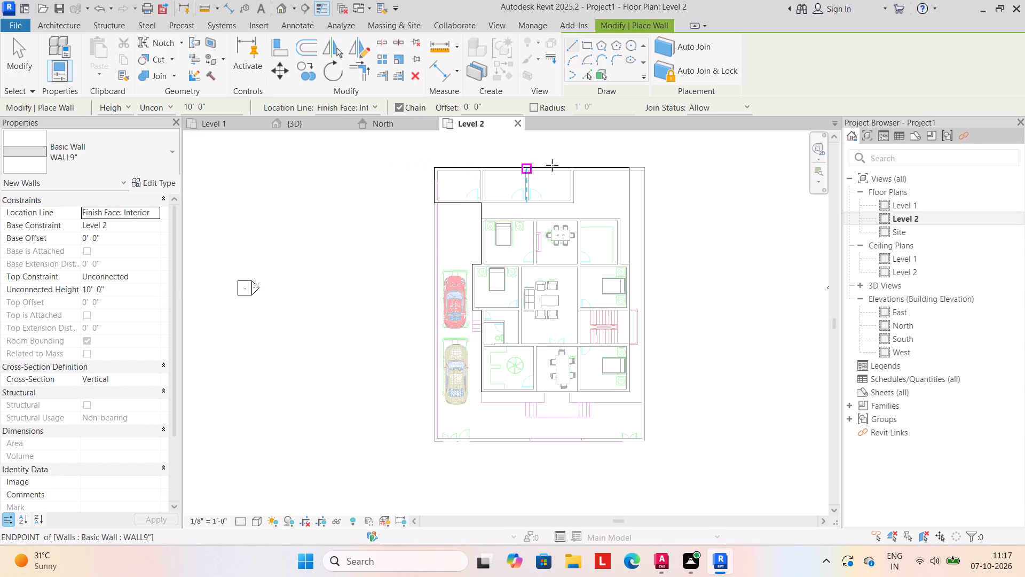
scroll(656, 159, "up", 2)
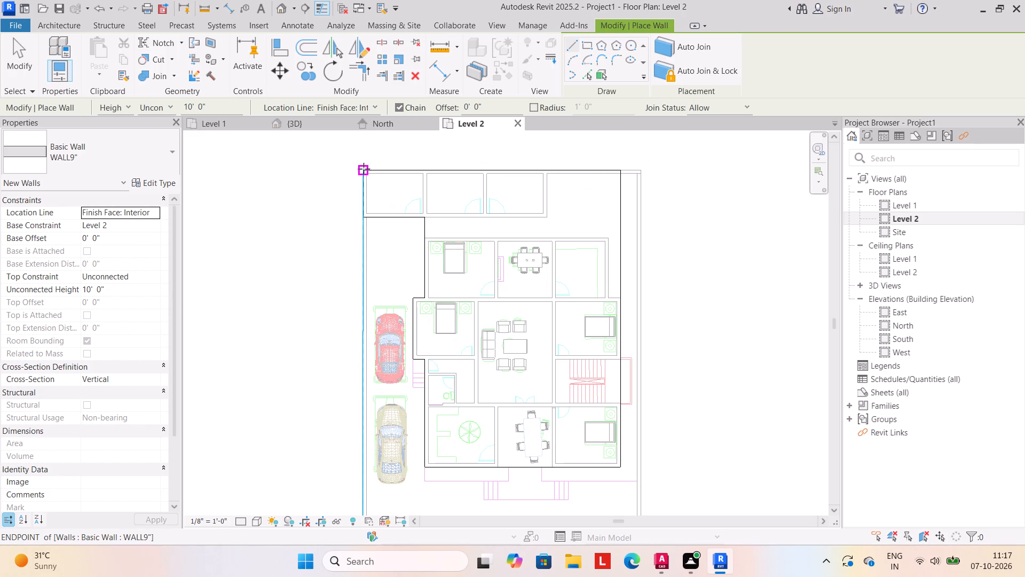
left_click(362, 170)
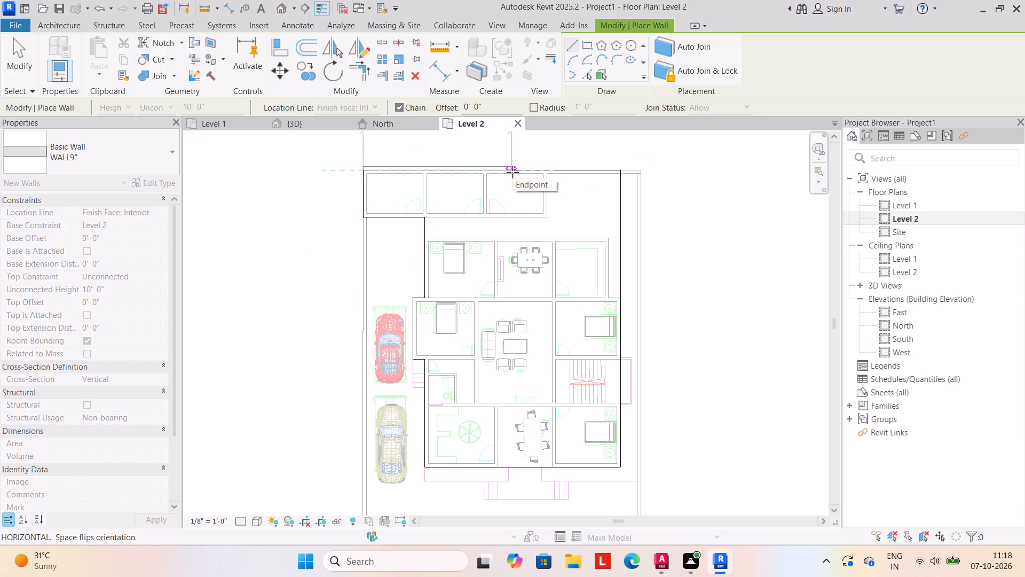
key("space")
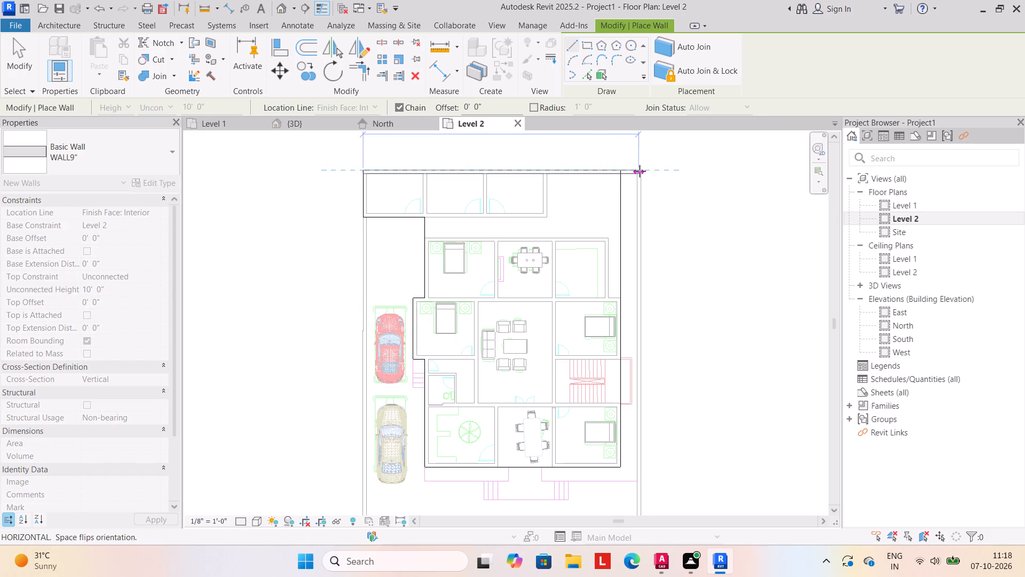
left_click(640, 171)
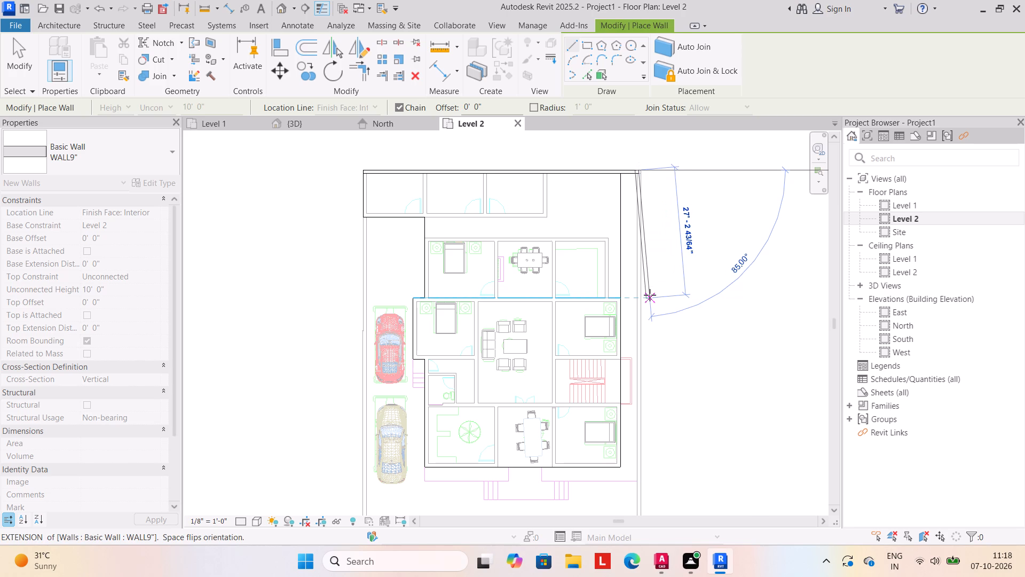
key("Escape")
Draw a WALL9" wall down the plot's east boundary from its northeast corner to the house's south wall line, flipped inward.
scroll(669, 160, "up", 6)
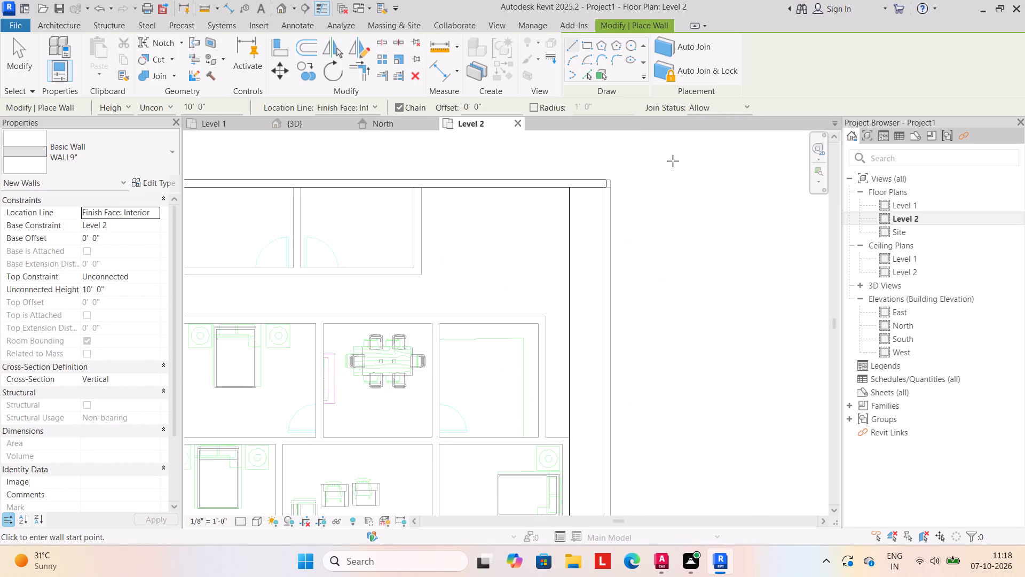
scroll(673, 161, "up", 2)
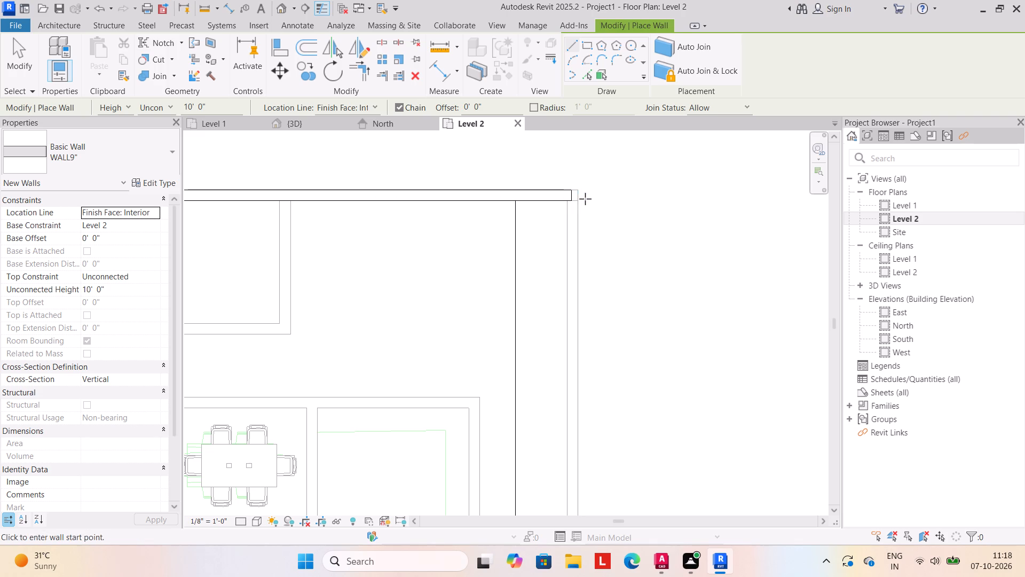
left_click(575, 190)
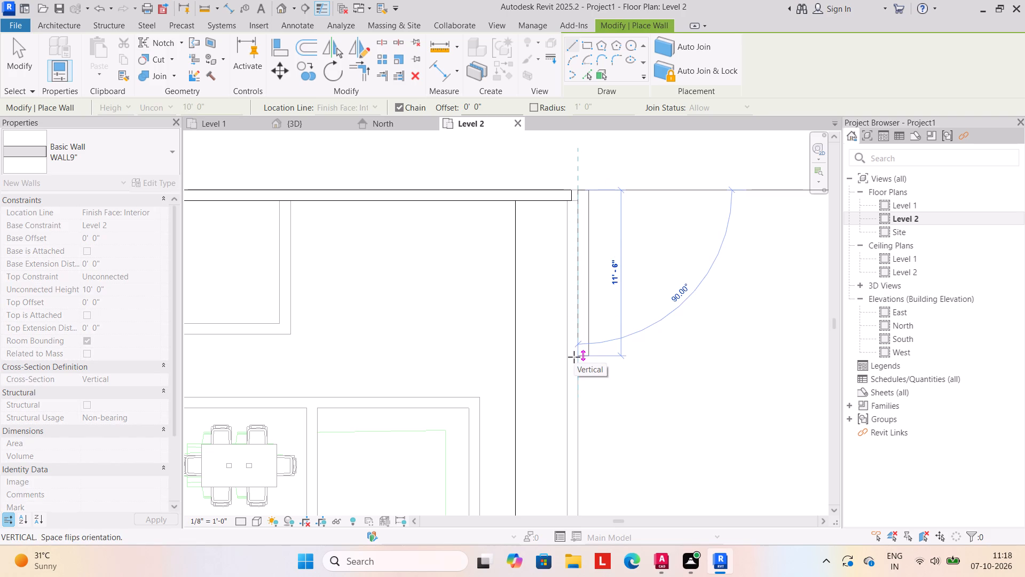
key("space")
scroll(574, 357, "down", 4)
middle_click_drag(577, 359, 565, 216)
middle_click_drag(565, 409, 564, 228)
scroll(571, 357, "down", 3)
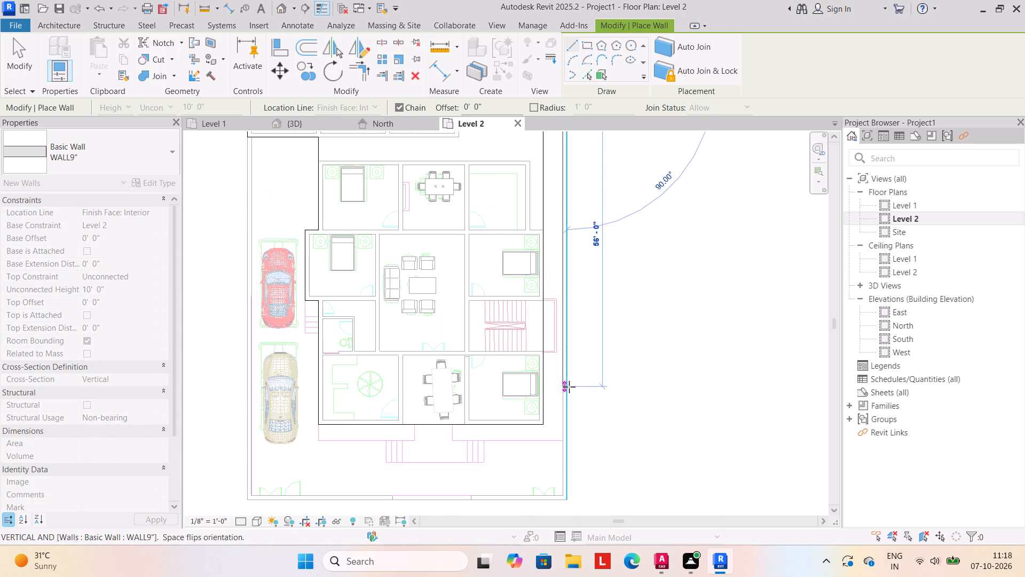
scroll(569, 389, "down", 1)
middle_click_drag(569, 390, 557, 219)
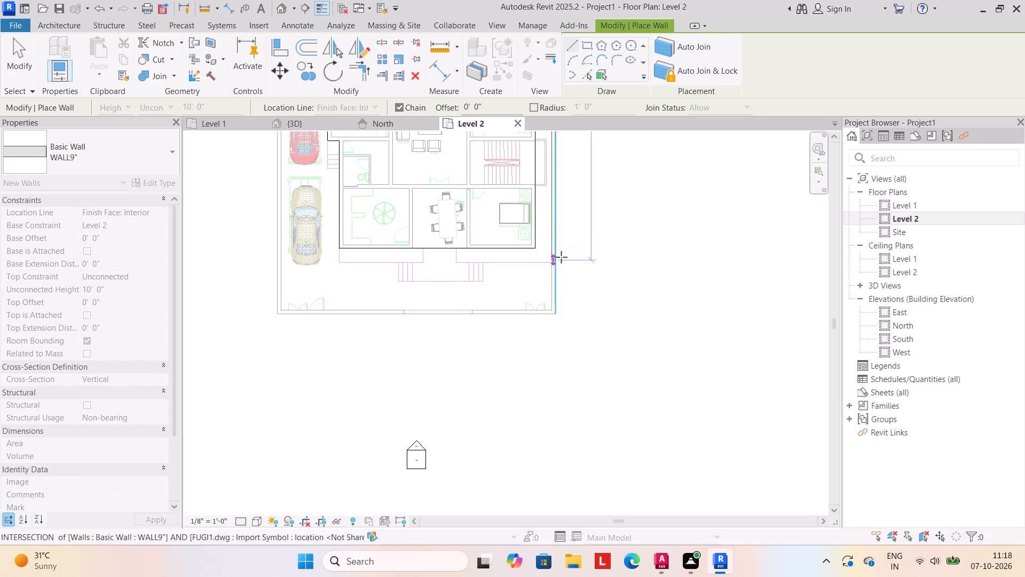
scroll(555, 246, "up", 5)
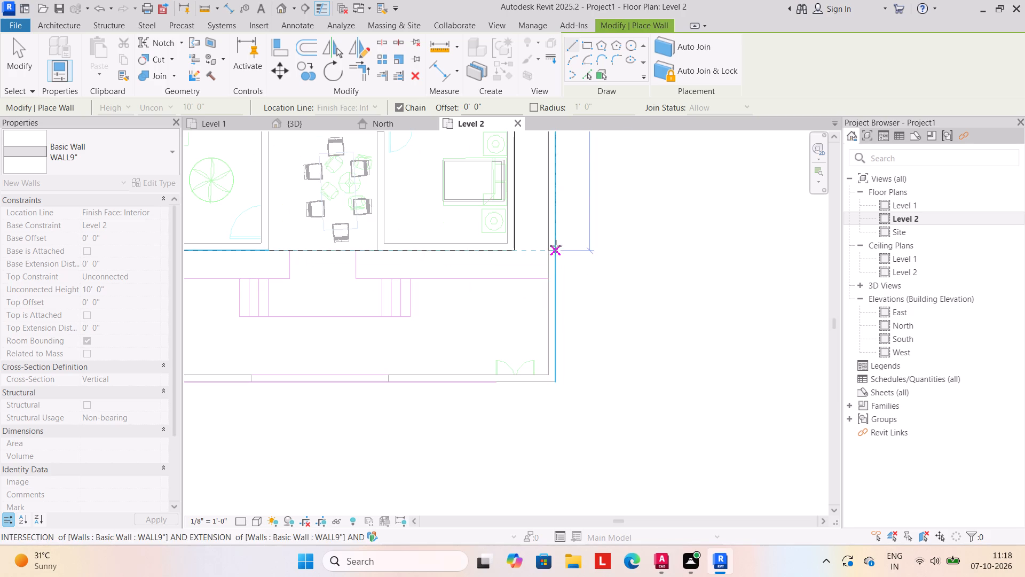
left_click(549, 251)
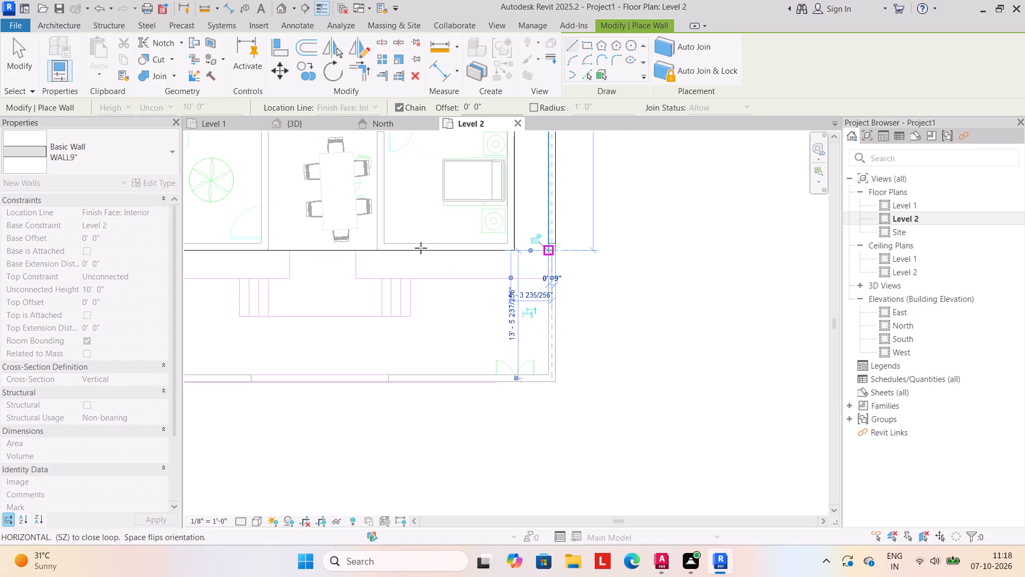
Continue the WALL9" wall about 45' 10" west along the house's south face to its southwest corner.
scroll(353, 252, "down", 5)
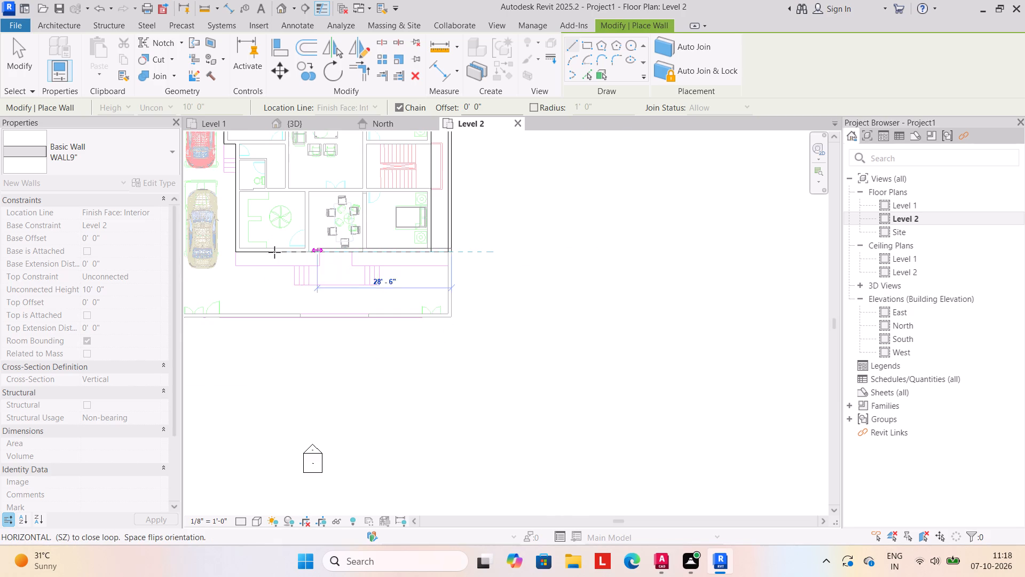
middle_click_drag(239, 249, 377, 259)
scroll(360, 253, "up", 5)
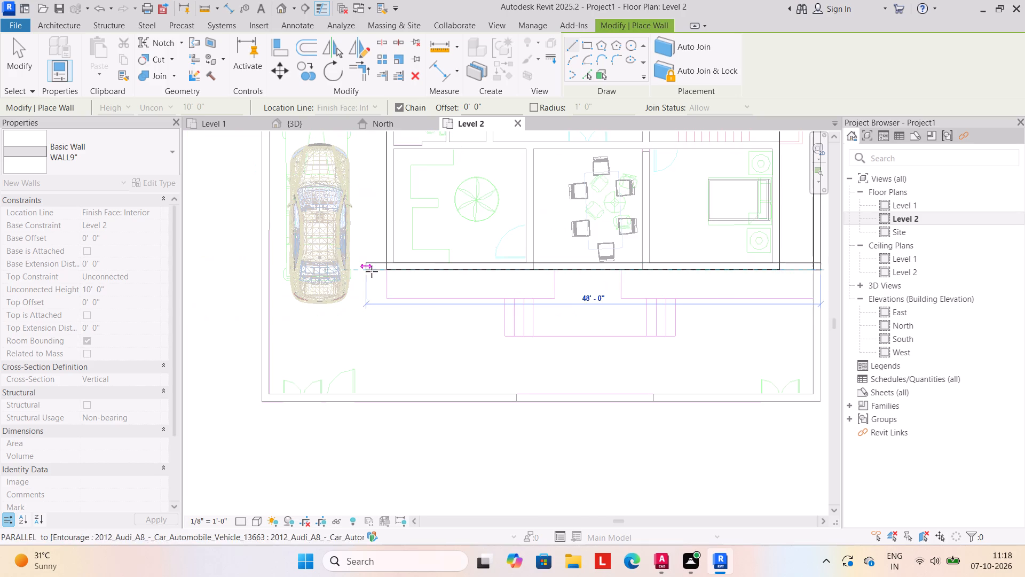
scroll(398, 265, "up", 4)
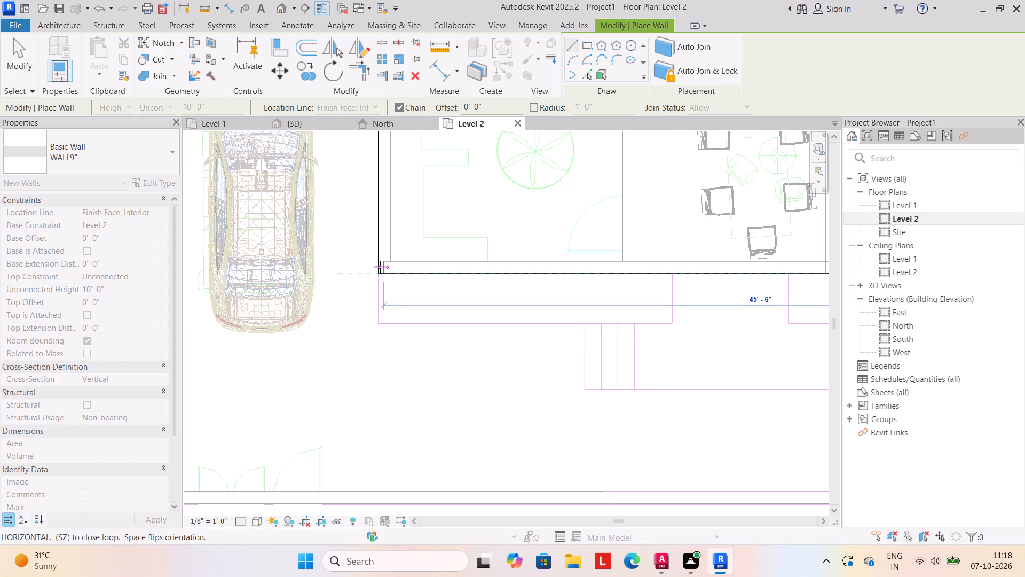
scroll(381, 261, "up", 2)
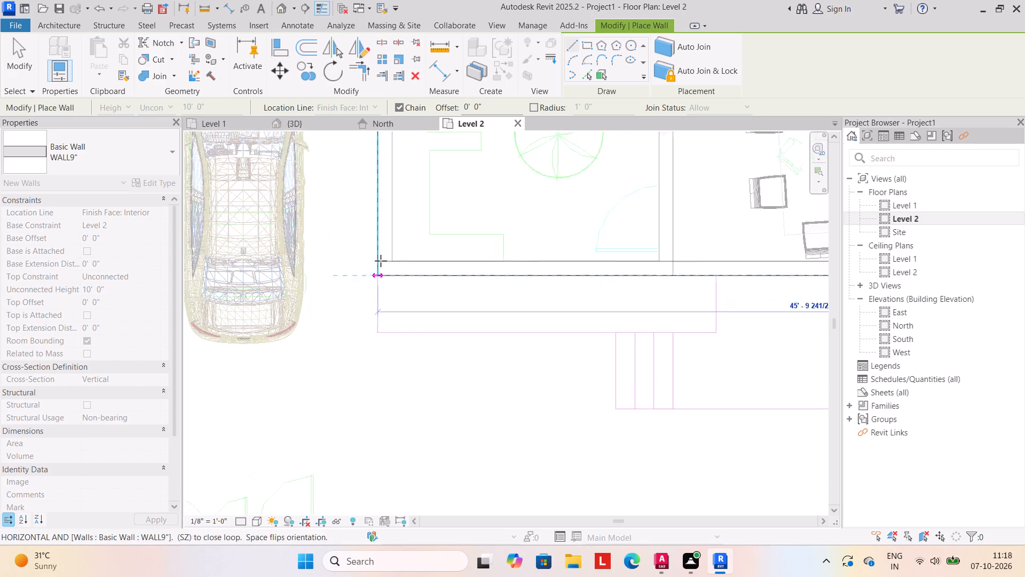
scroll(381, 261, "up", 7)
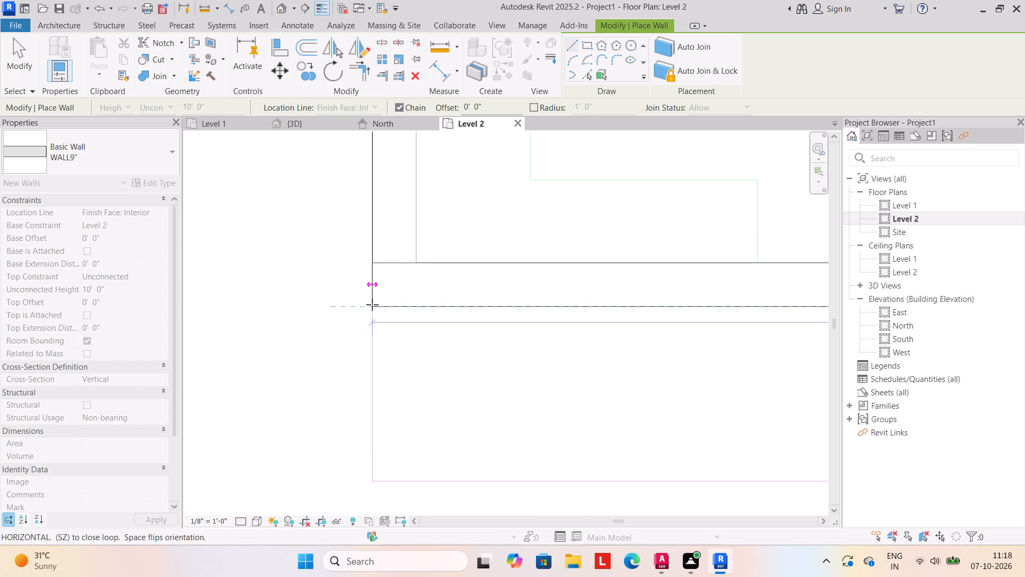
left_click(373, 307)
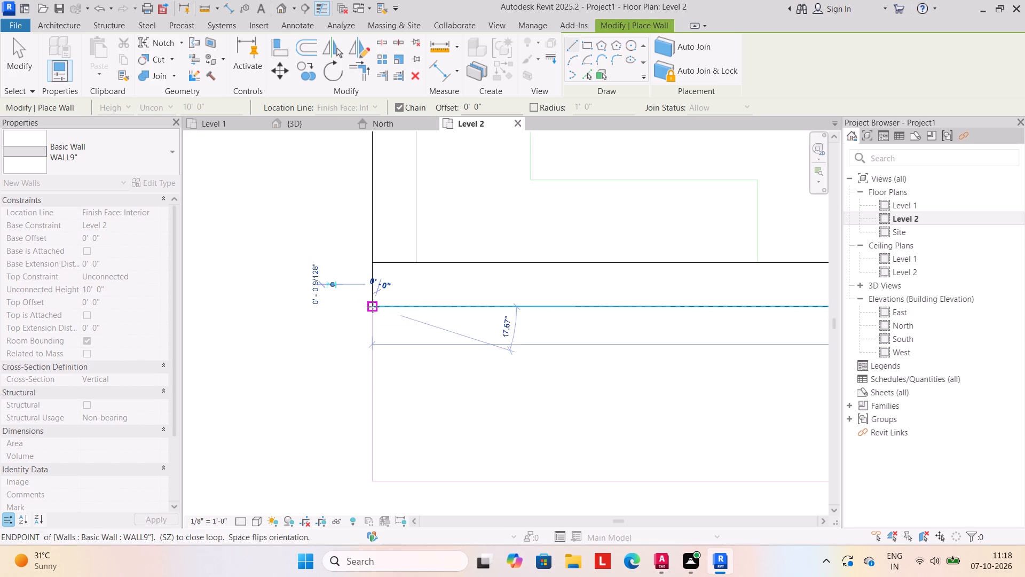
Continue the WALL9" wall north along the house's west face to the step beside the middle-west bedroom, and end the chain.
scroll(378, 162, "down", 3)
middle_click_drag(374, 177, 364, 391)
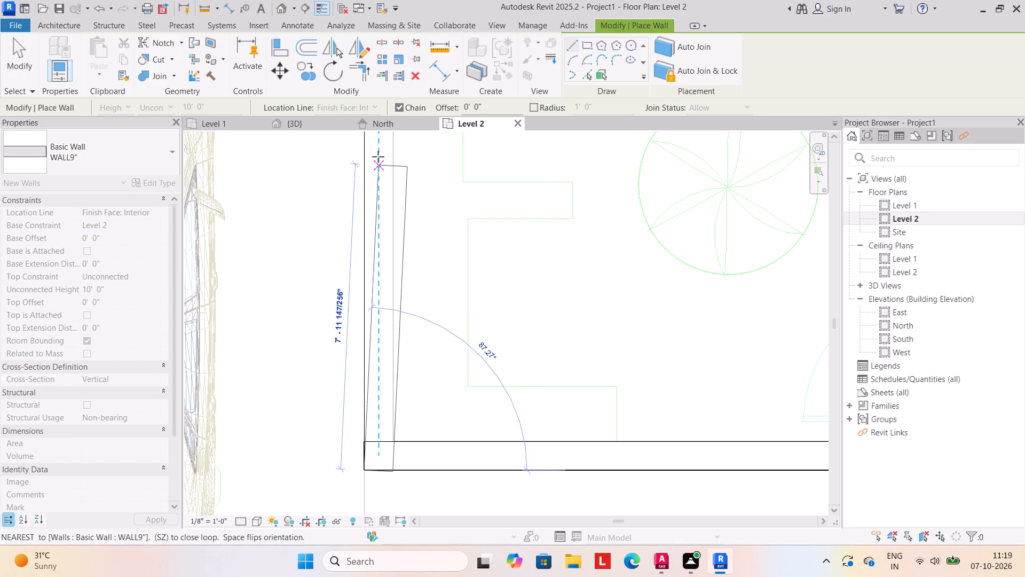
scroll(366, 135, "down", 3)
middle_click_drag(367, 154, 367, 484)
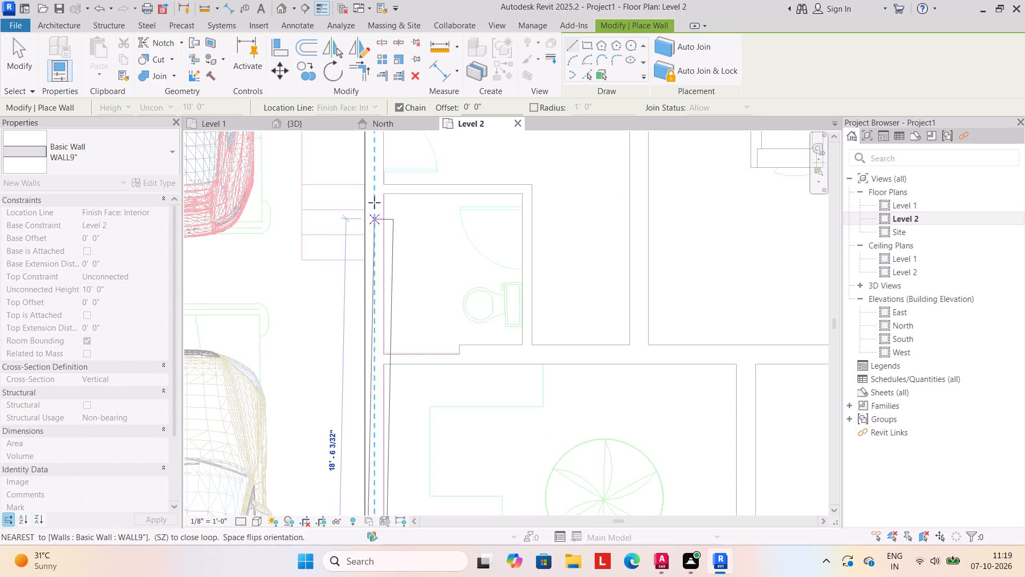
scroll(372, 152, "down", 3)
middle_click_drag(372, 198, 349, 419)
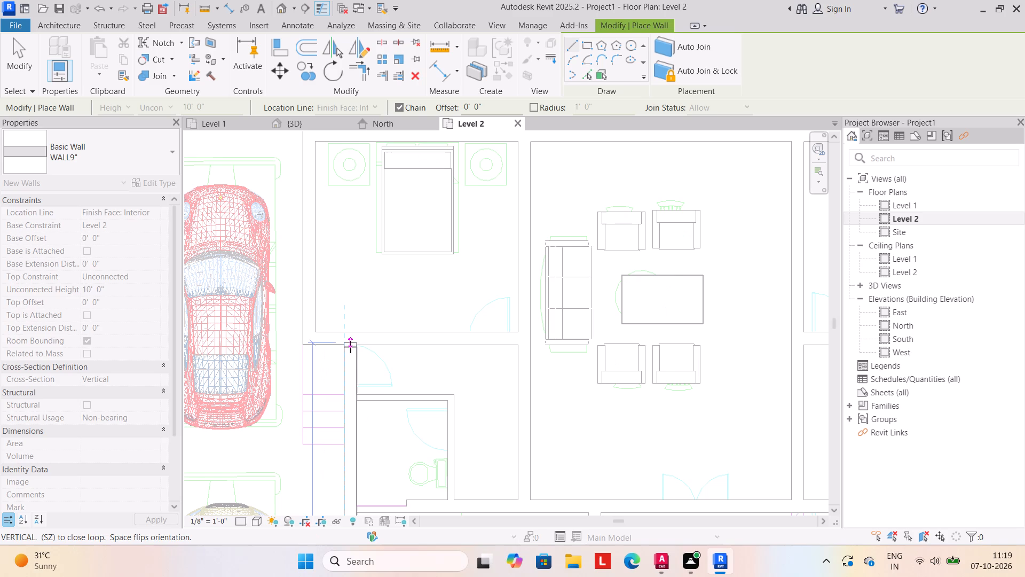
scroll(345, 338, "up", 6)
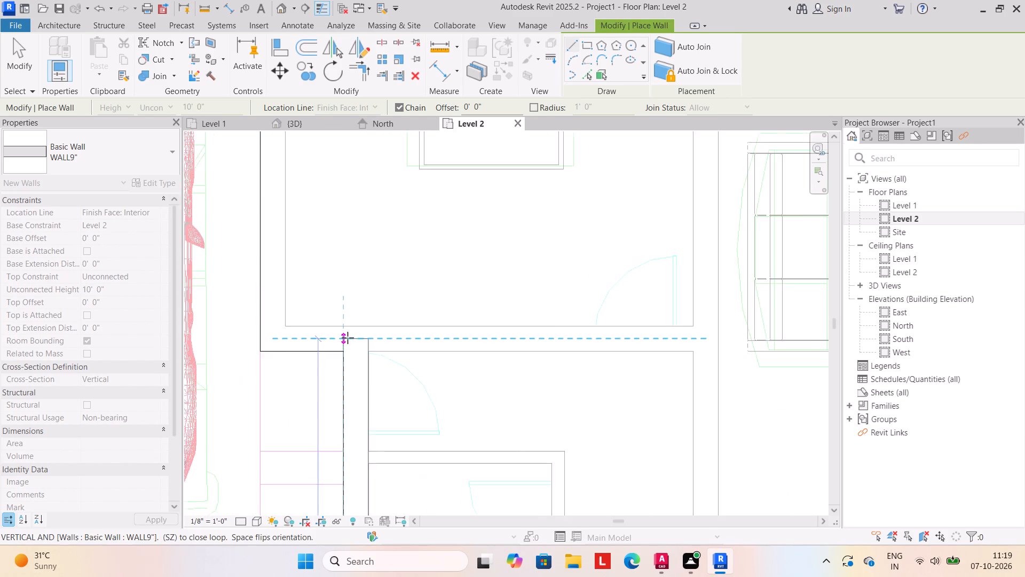
scroll(348, 338, "up", 3)
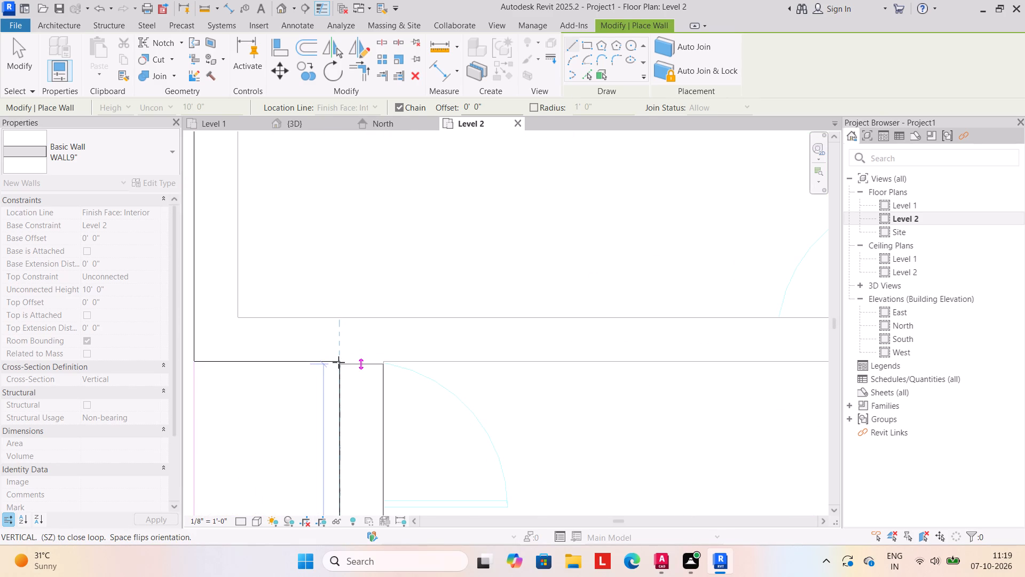
scroll(338, 361, "up", 5)
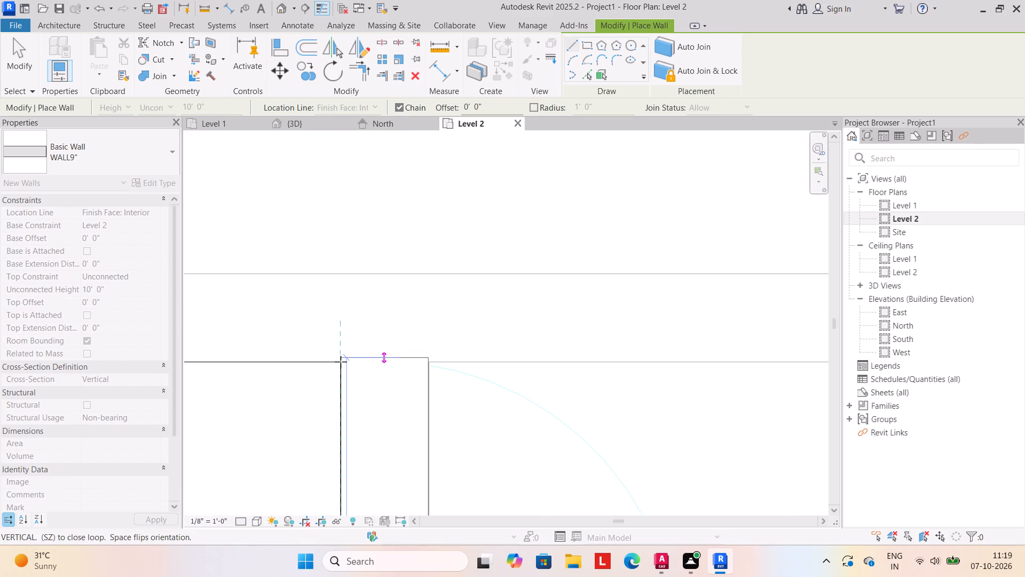
scroll(341, 361, "up", 12)
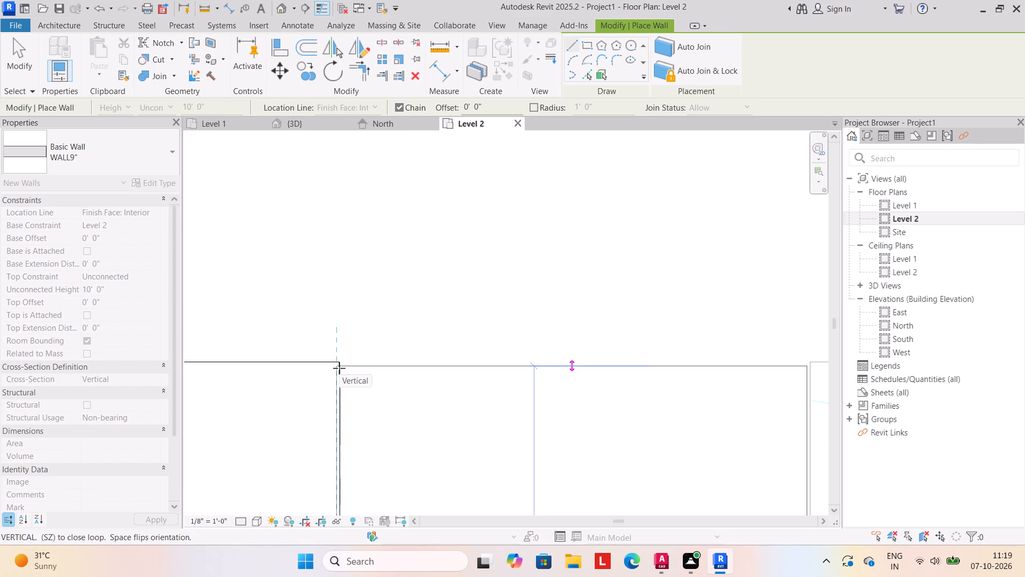
left_click(339, 362)
scroll(274, 336, "down", 1)
key("Escape")
Draw a WALL9" wall about 9' 10" long south from the plot's northwest corner along the rear room's west side.
scroll(302, 372, "down", 15)
middle_click_drag(395, 369, 477, 277)
scroll(474, 282, "down", 15)
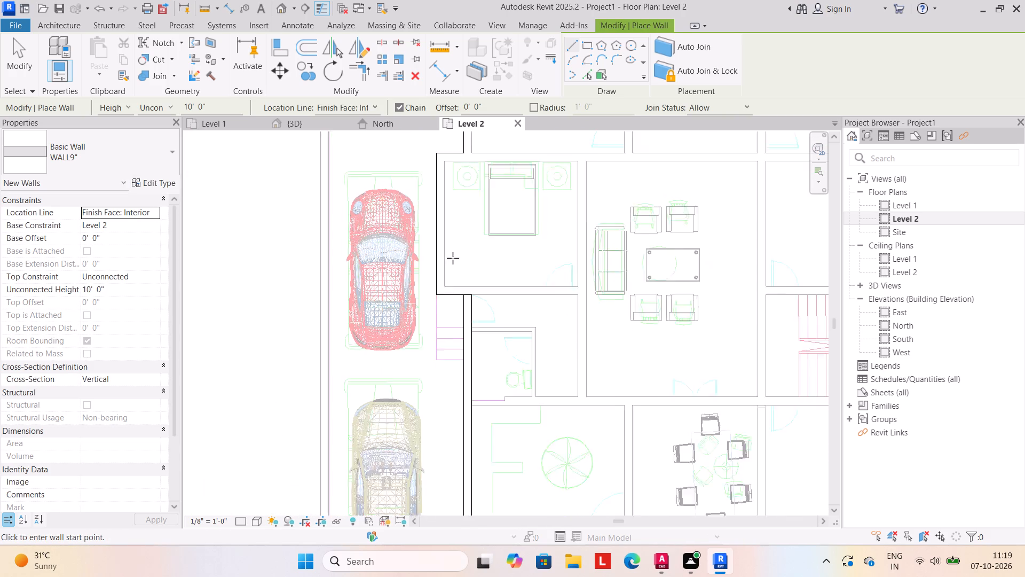
scroll(462, 296, "down", 3)
middle_click_drag(468, 297, 469, 337)
scroll(483, 291, "down", 2)
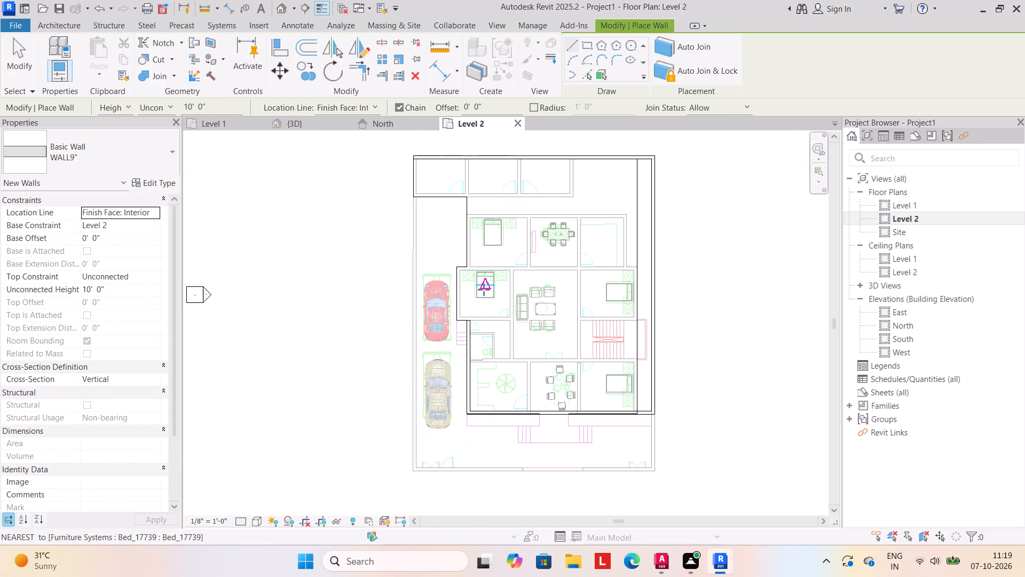
scroll(415, 163, "up", 5)
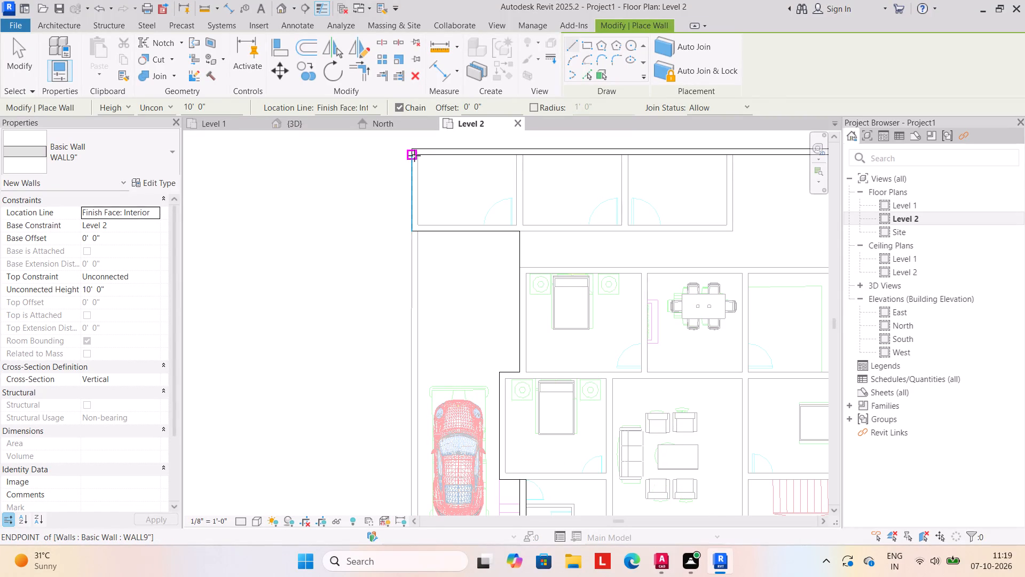
left_click_drag(411, 154, 413, 162)
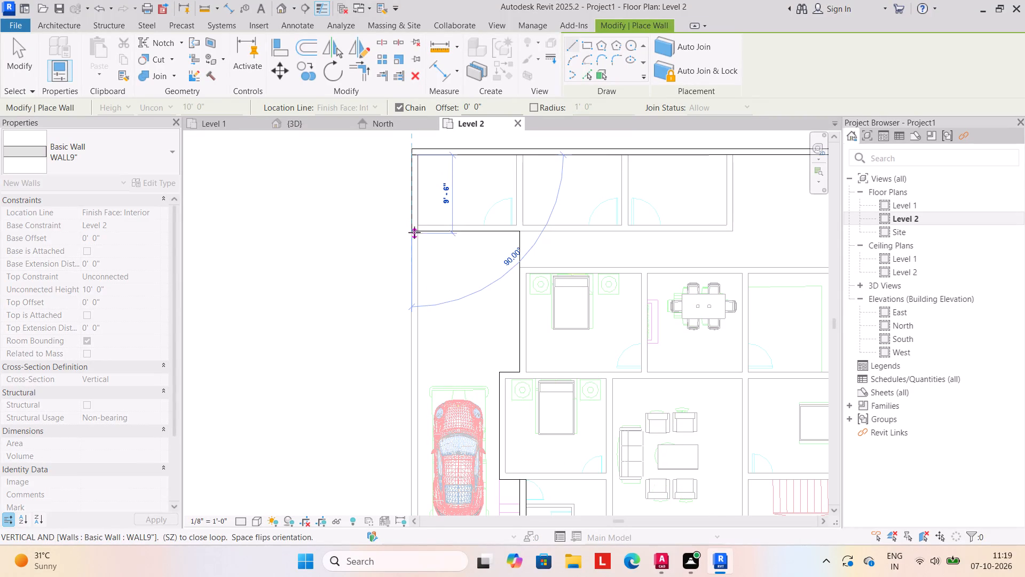
left_click(415, 234)
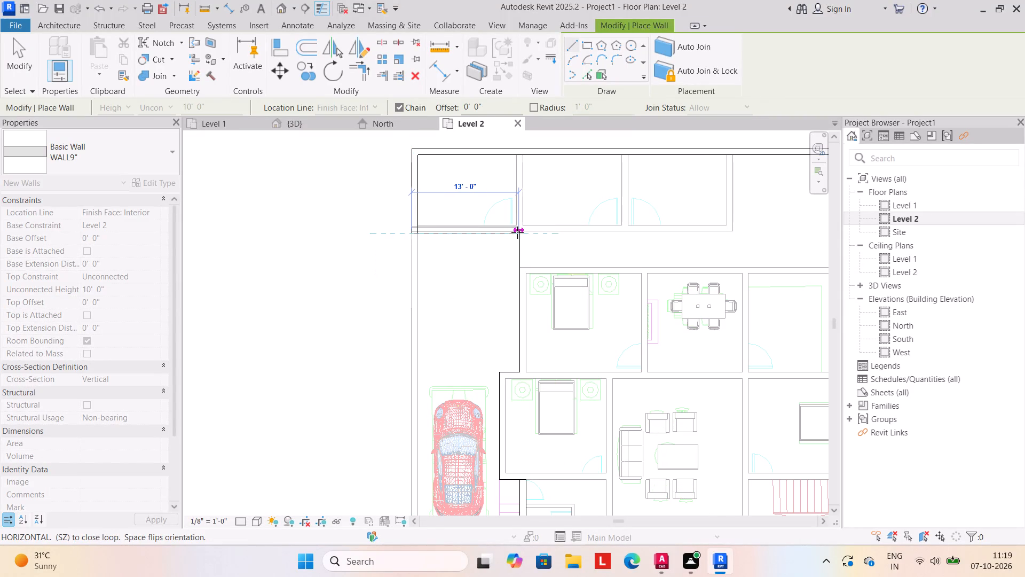
key("Escape")
Draw a WALL9" wall about 13' 2" long east along the northwest room's south edge to the inner roof corner.
scroll(422, 223, "up", 9)
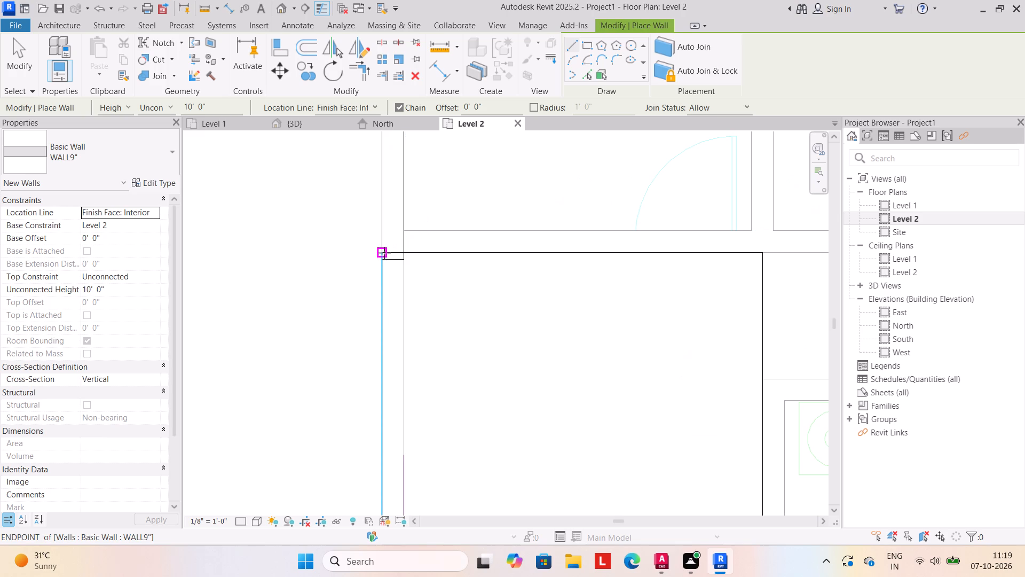
left_click(384, 252)
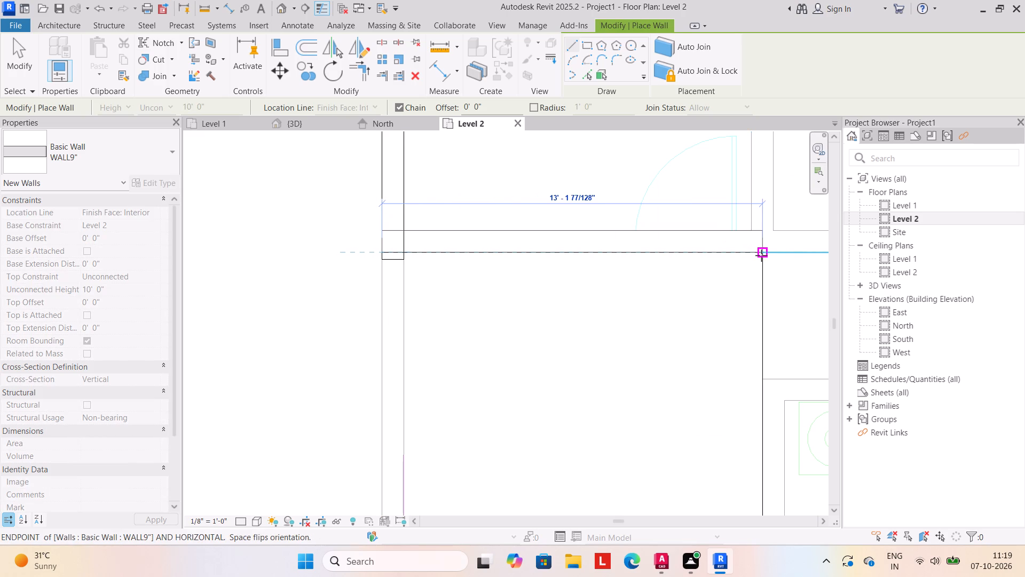
scroll(758, 256, "down", 3)
middle_click_drag(758, 257, 620, 254)
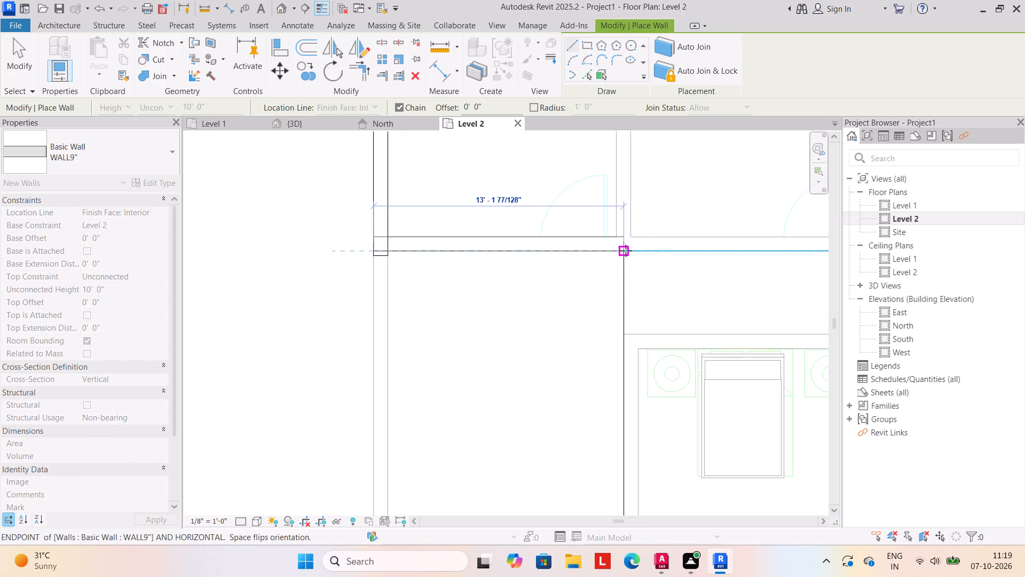
left_click(626, 251)
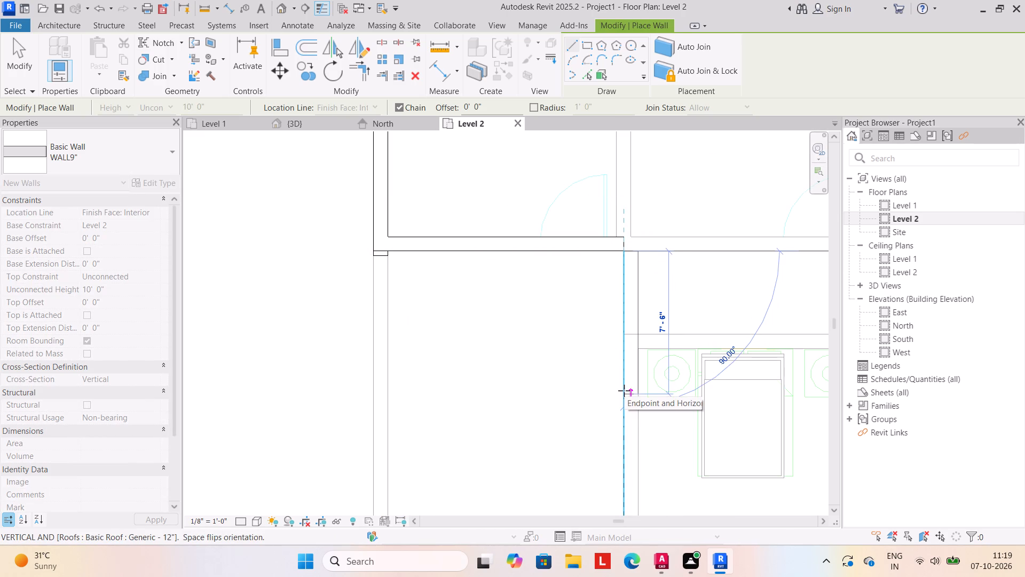
Continue the WALL9" wall south along the northern bedroom's west side to the step at the middle-west bedroom, and finish placing walls.
middle_click_drag(619, 438, 588, 238)
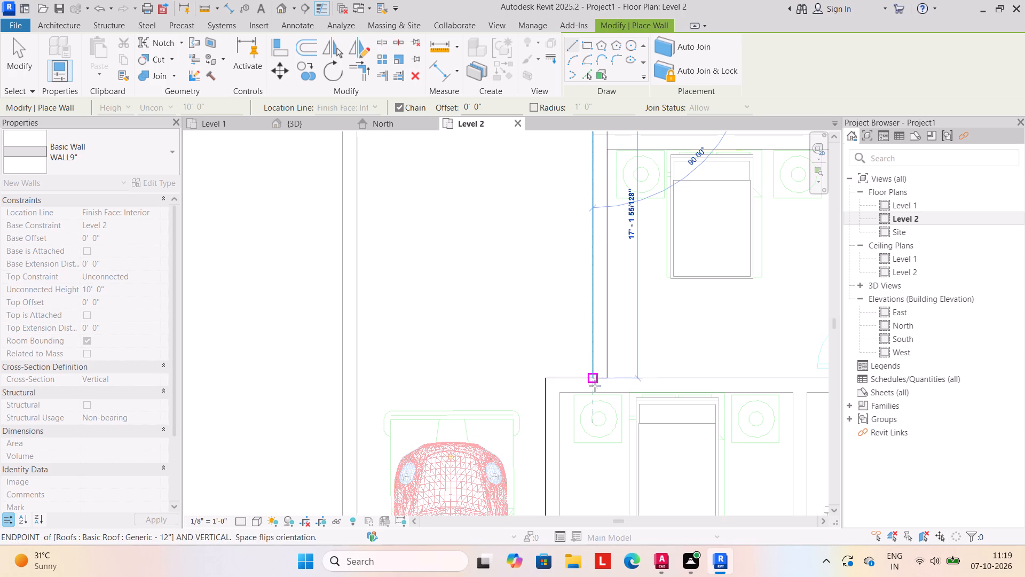
left_click(596, 391)
key("Escape")
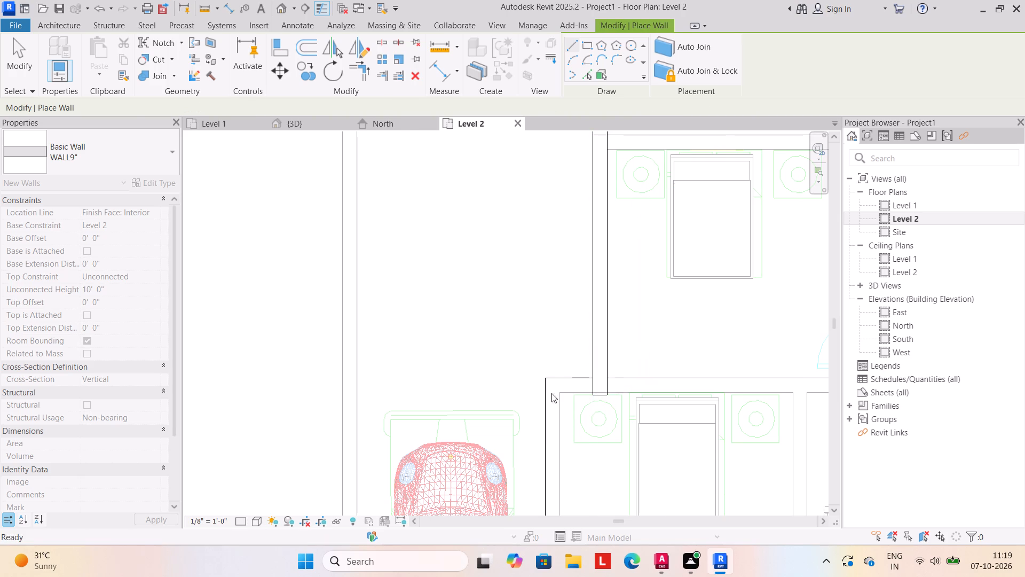
scroll(611, 393, "up", 5)
key("Escape")
scroll(570, 356, "down", 6)
scroll(521, 323, "down", 4)
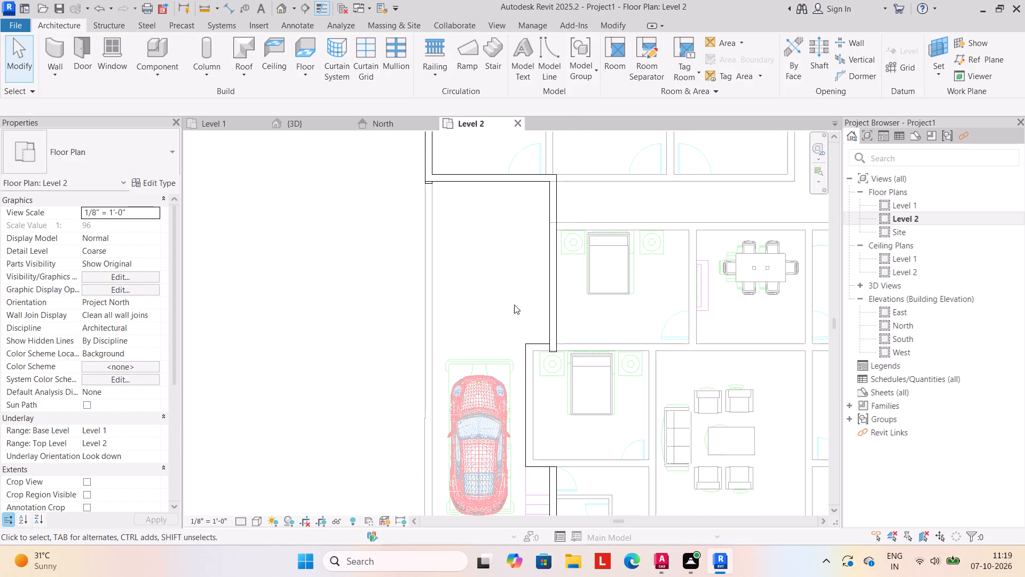
key("Escape")
Shorten the northwest room's west wall to about 9' 7" by pulling its south end back to the adjoining wall's outer face.
middle_click_drag(459, 207, 442, 262)
scroll(420, 228, "up", 5)
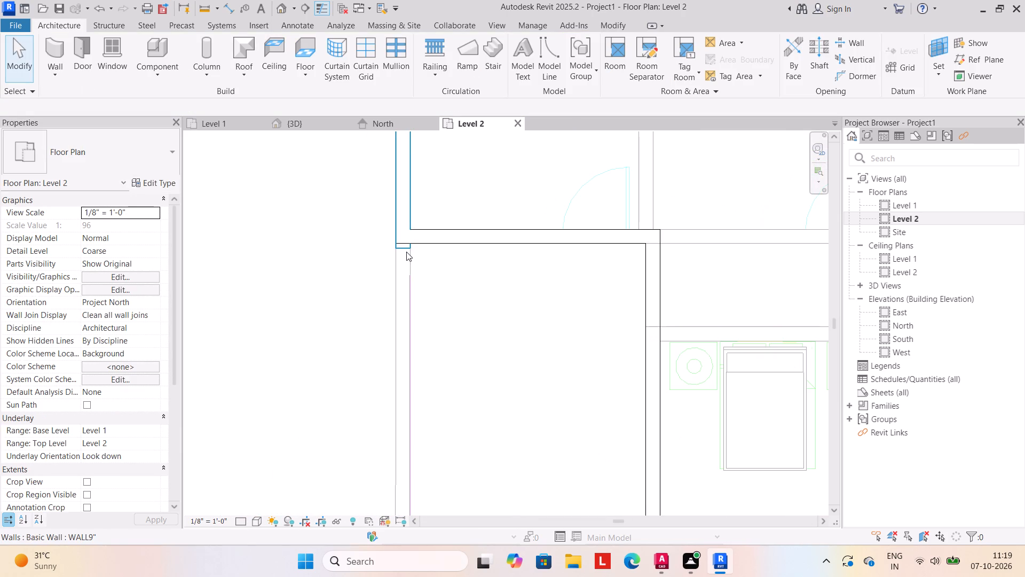
left_click(406, 248)
scroll(405, 248, "up", 6)
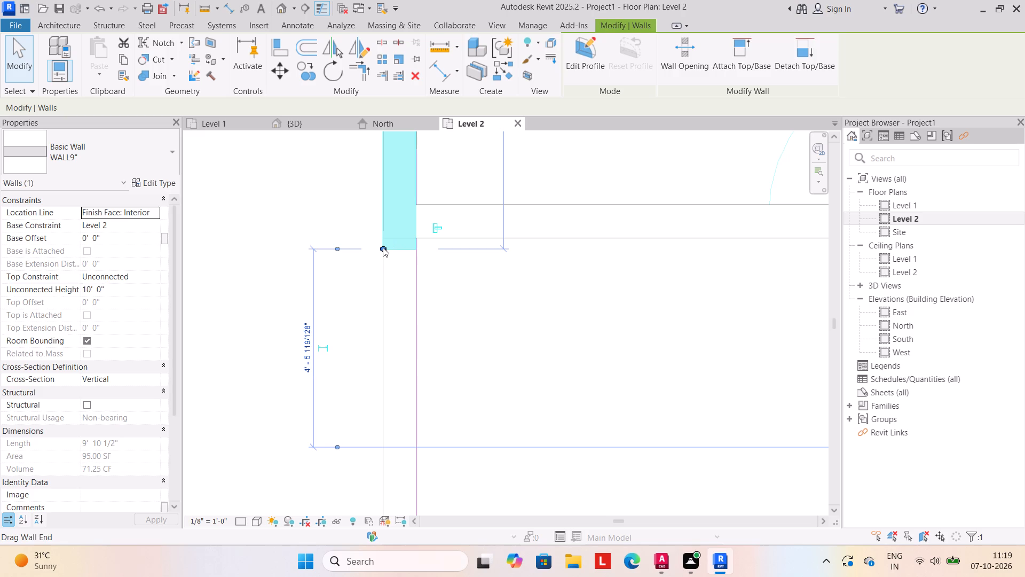
left_click_drag(382, 247, 383, 238)
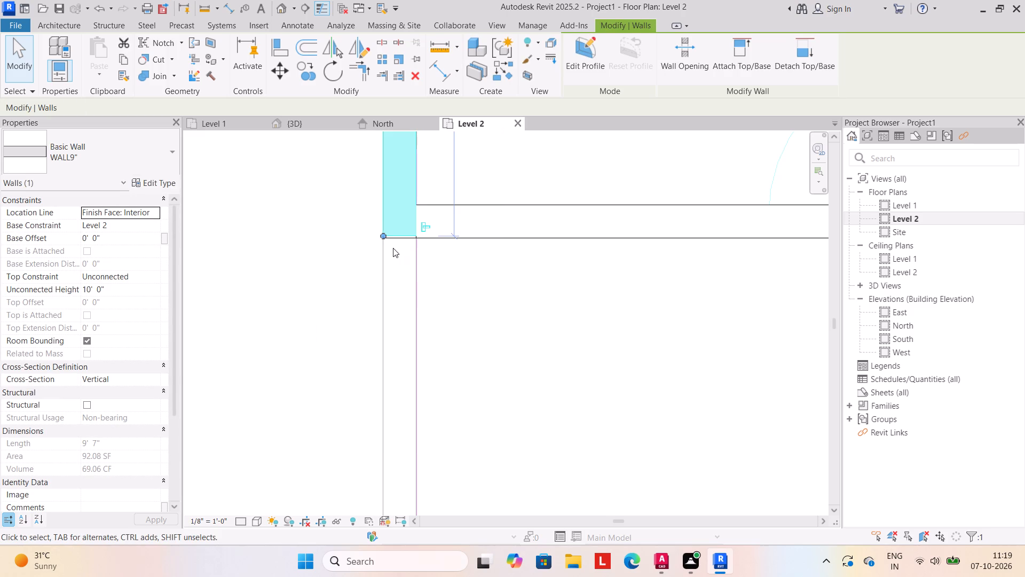
Fine-tune the south end of the northwest room's west wall until it sits flush with the adjoining wall's outer face.
scroll(392, 243, "up", 5)
left_click_drag(375, 225, 376, 234)
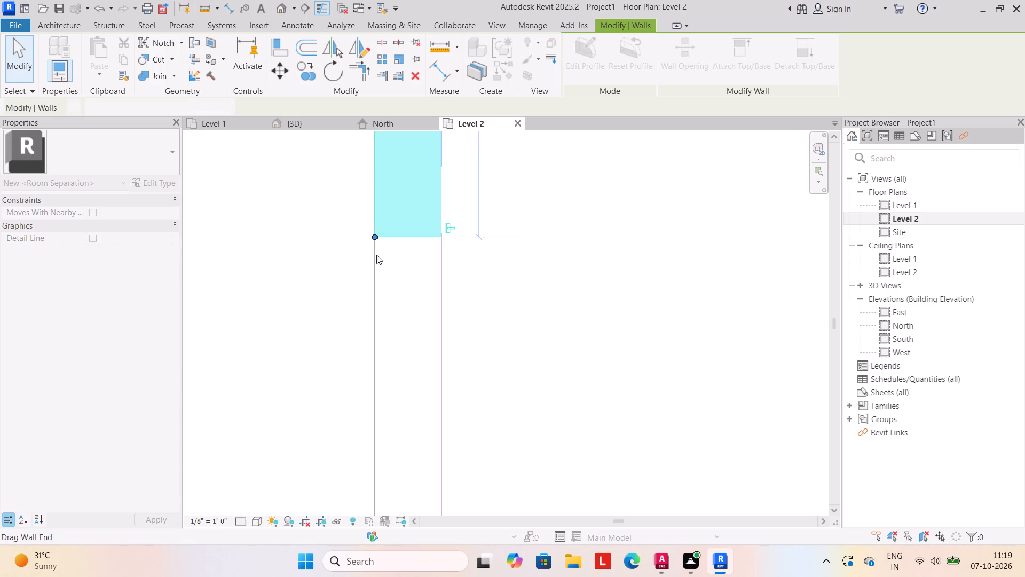
scroll(462, 198, "up", 9)
scroll(318, 239, "down", 2)
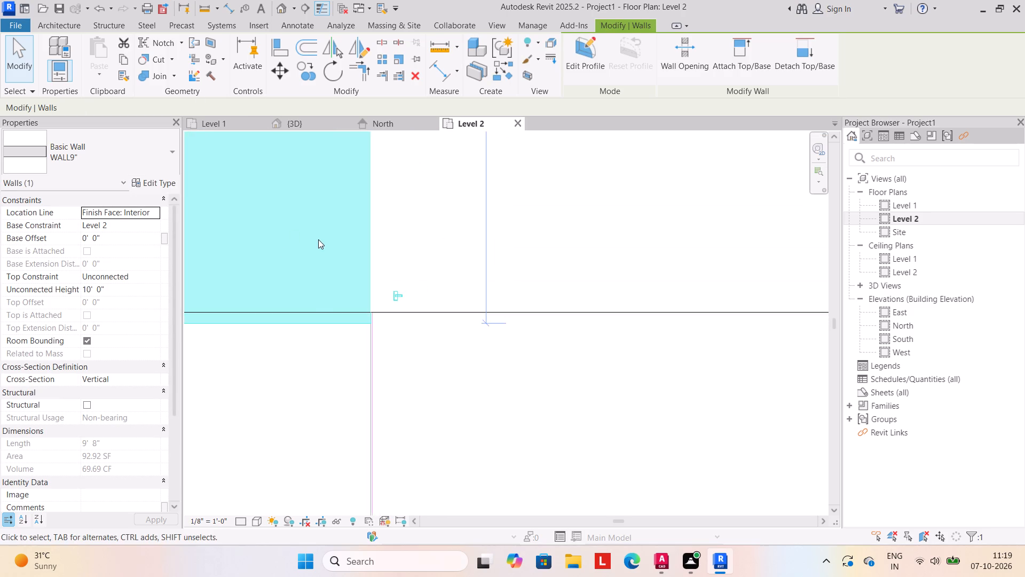
middle_click_drag(320, 243, 436, 241)
left_click_drag(303, 310, 303, 307)
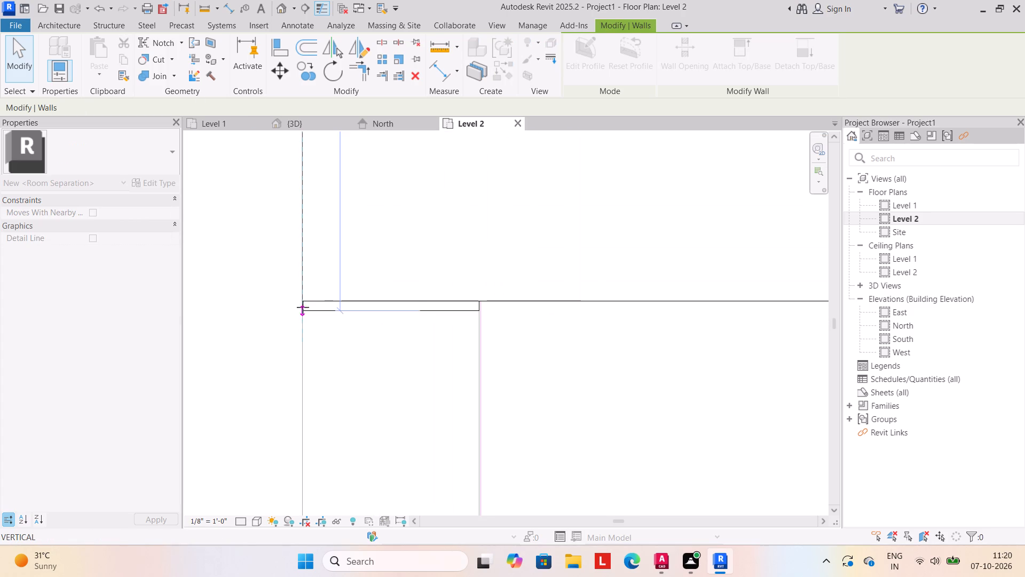
left_click_drag(303, 307, 303, 302)
left_click(283, 329)
Shorten the northern bedroom's west wall to about 18' 3", ending at the inner face line of the middle-west bedroom's north wall.
scroll(283, 333, "down", 2)
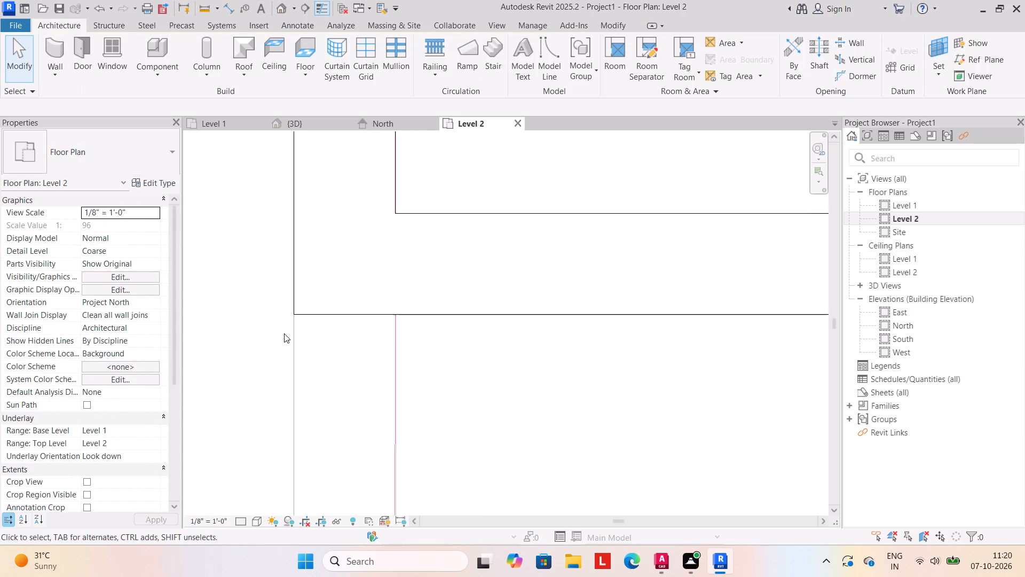
scroll(284, 333, "down", 20)
middle_click_drag(517, 440, 416, 241)
scroll(511, 422, "up", 1)
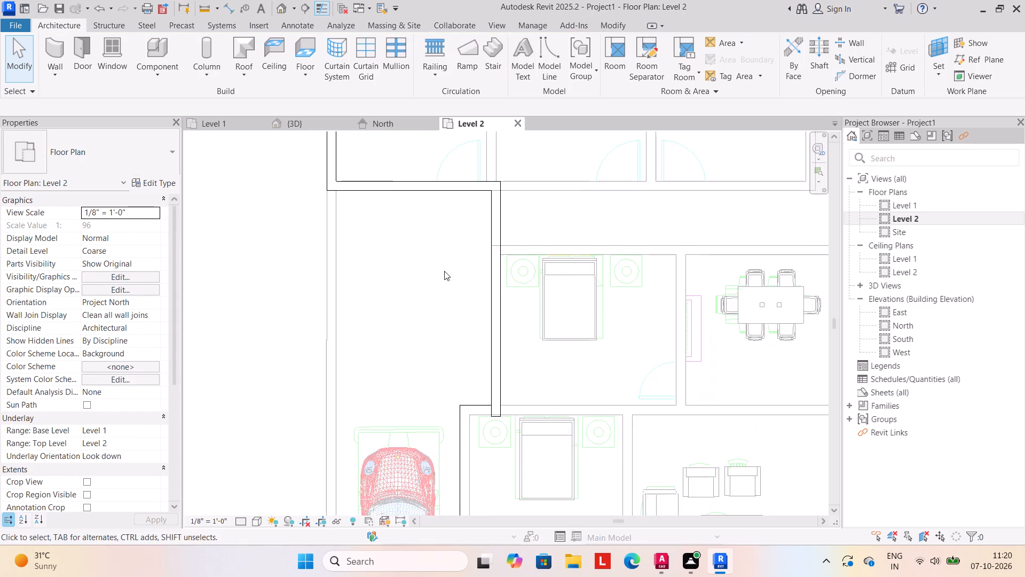
scroll(445, 294, "down", 3)
scroll(477, 368, "up", 12)
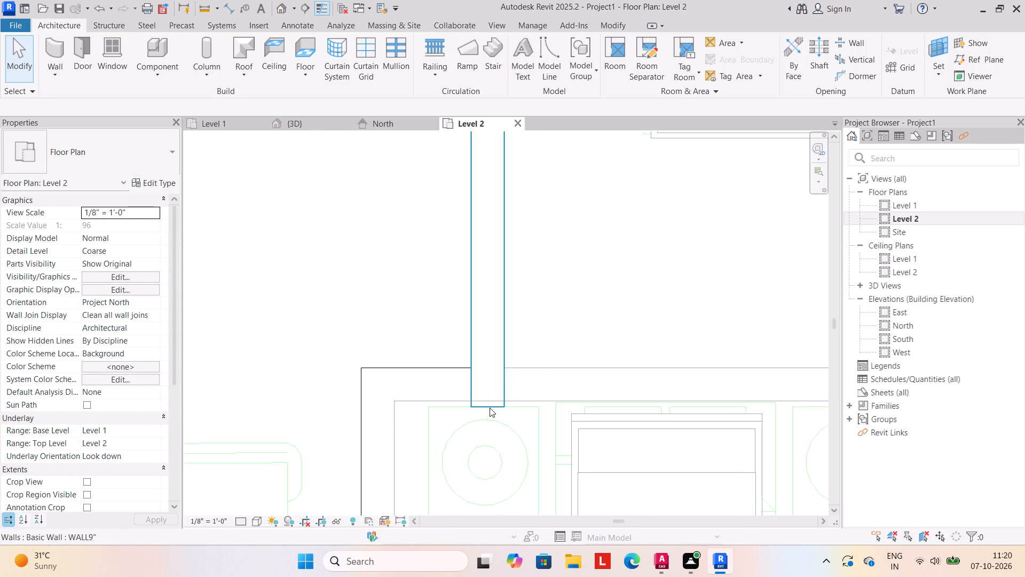
left_click(490, 408)
left_click_drag(472, 404, 474, 397)
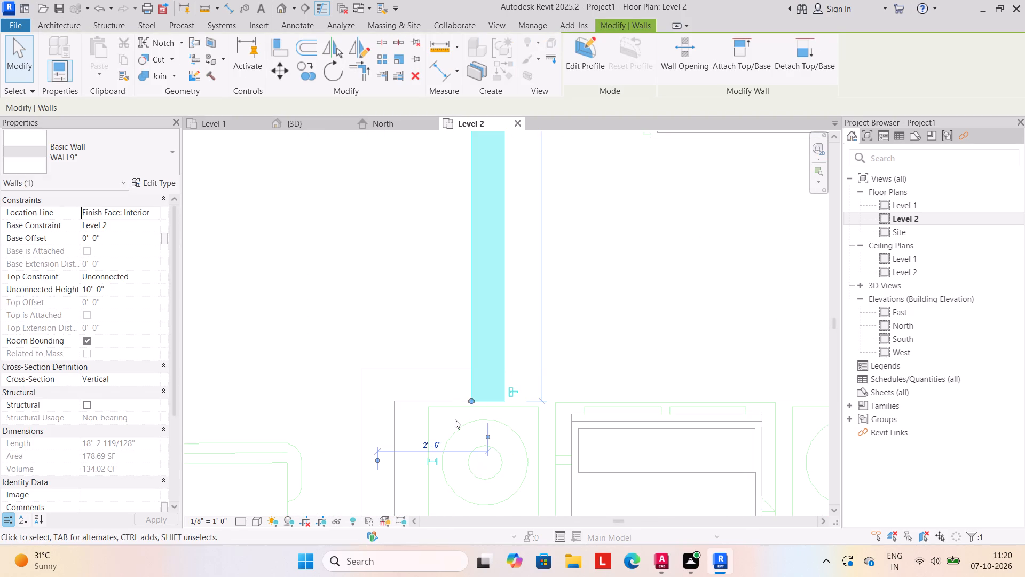
left_click(403, 262)
Draw WALL9" walls around the middle-west bedroom: 2' 6" west, south along its west side, and back east to the southern wall's inner face.
scroll(400, 268, "down", 10)
middle_click_drag(437, 318, 458, 221)
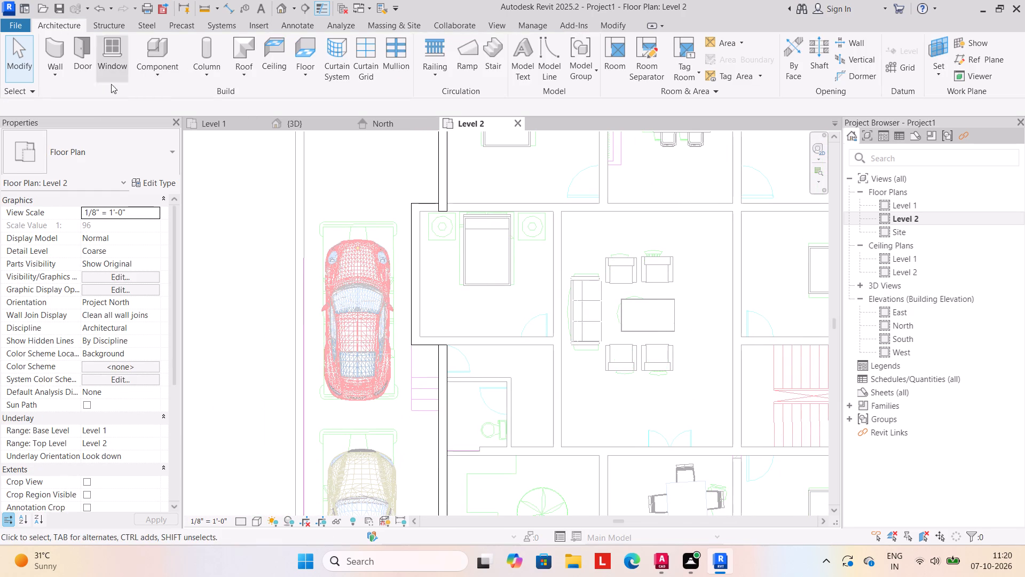
left_click(59, 79)
left_click(77, 95)
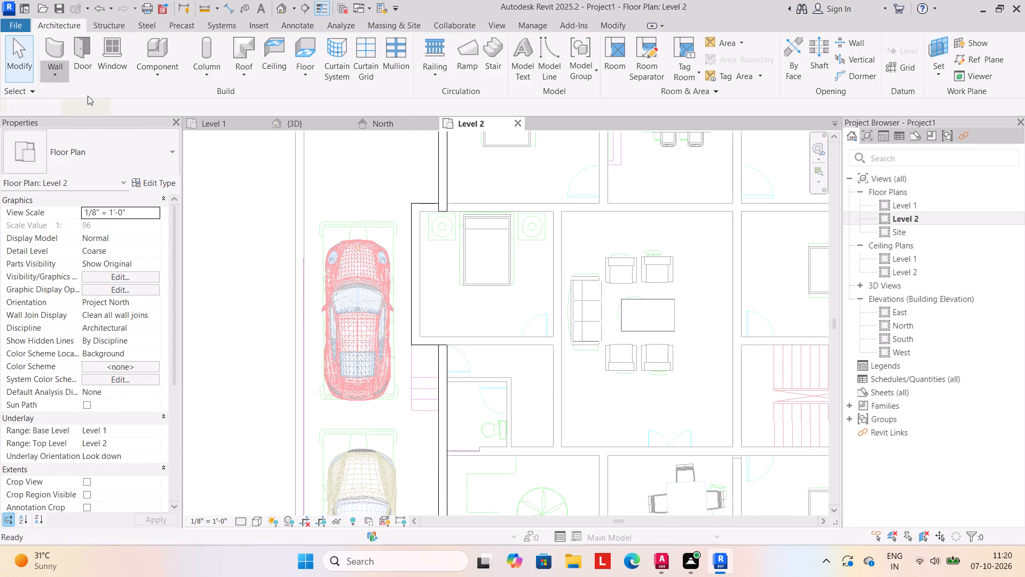
scroll(463, 194, "up", 5)
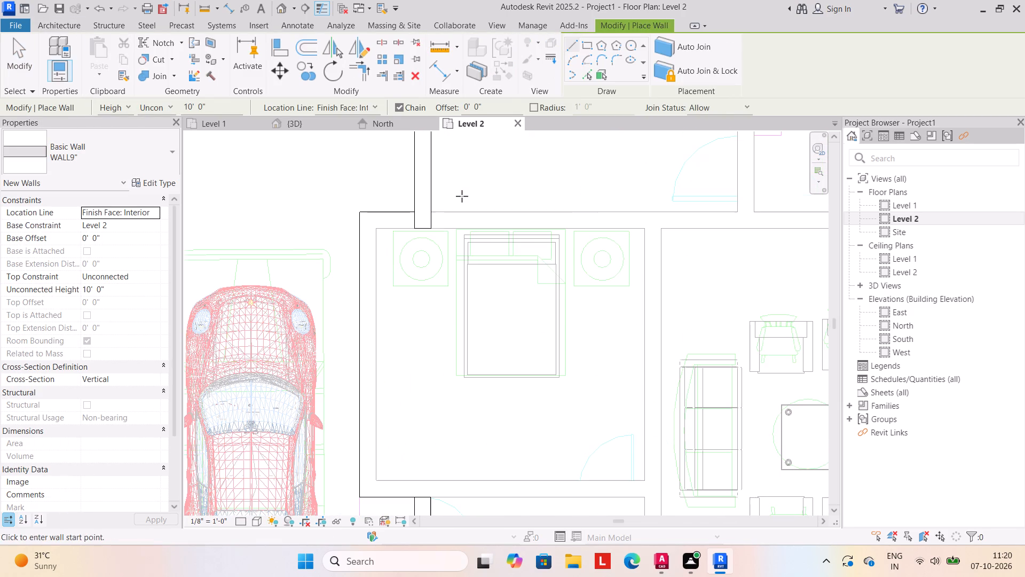
left_click(416, 227)
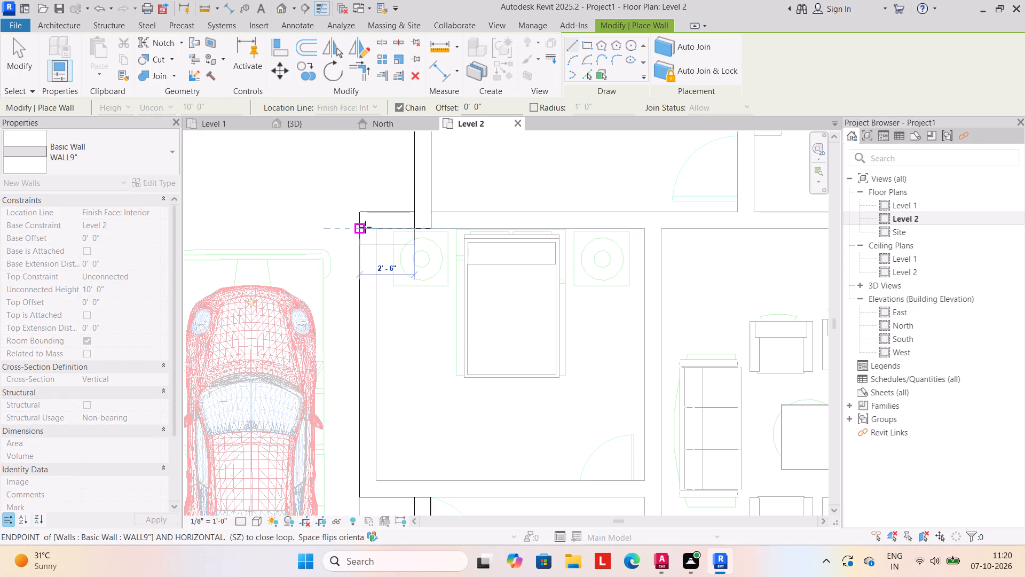
key("space")
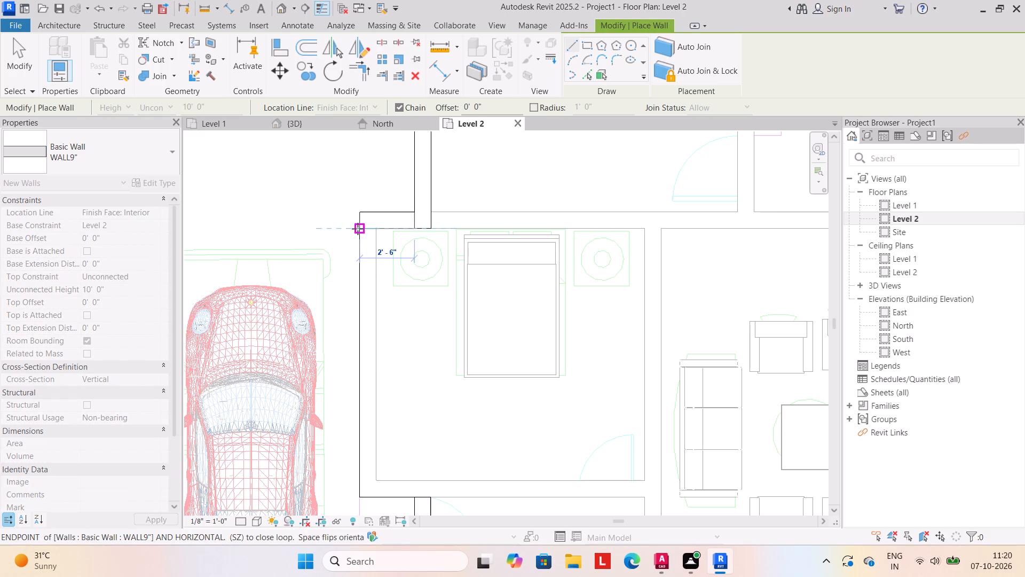
left_click(360, 226)
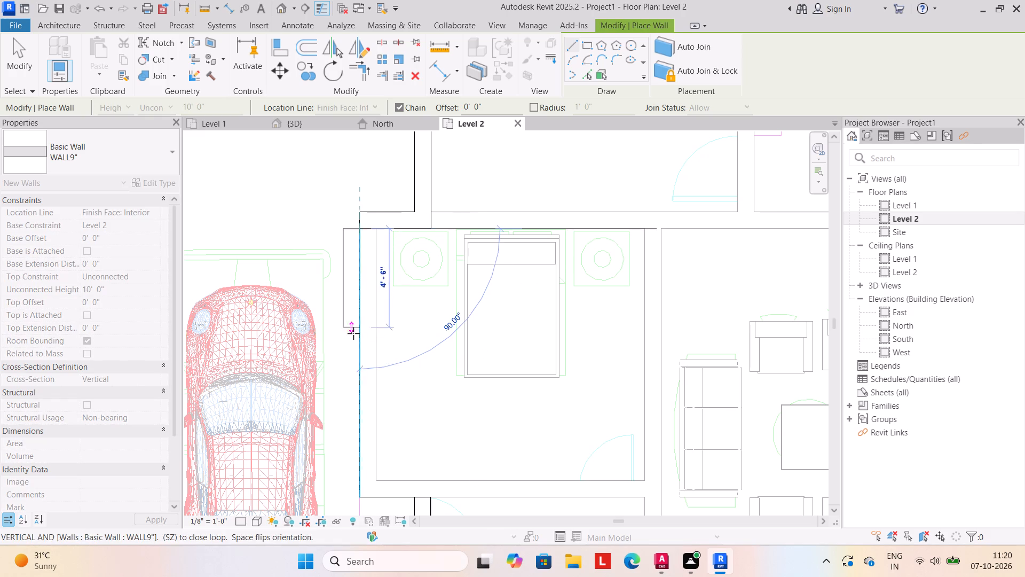
key("space")
scroll(360, 399, "down", 1)
middle_click_drag(360, 398, 362, 366)
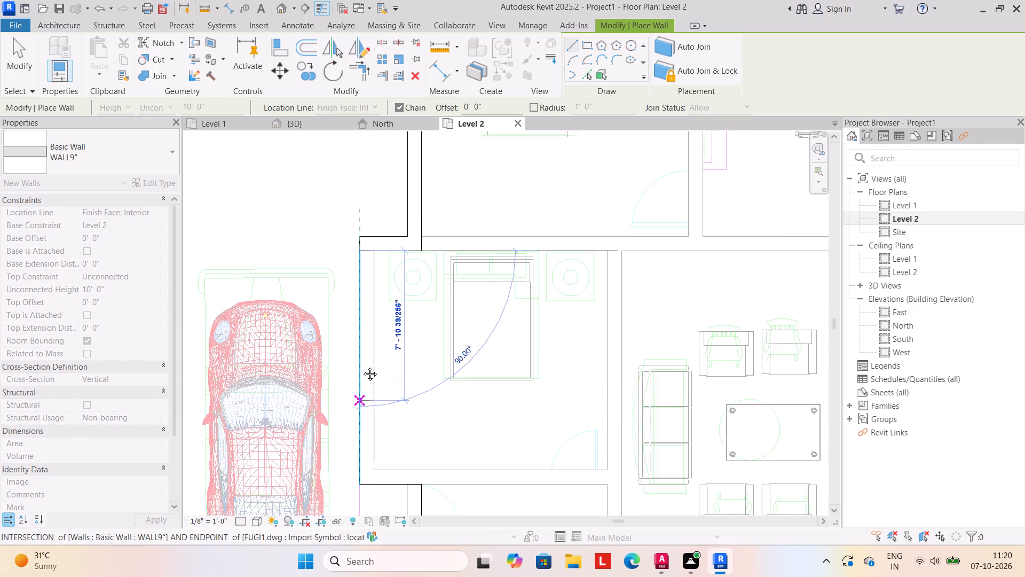
middle_click_drag(362, 366, 361, 277)
left_click(361, 365)
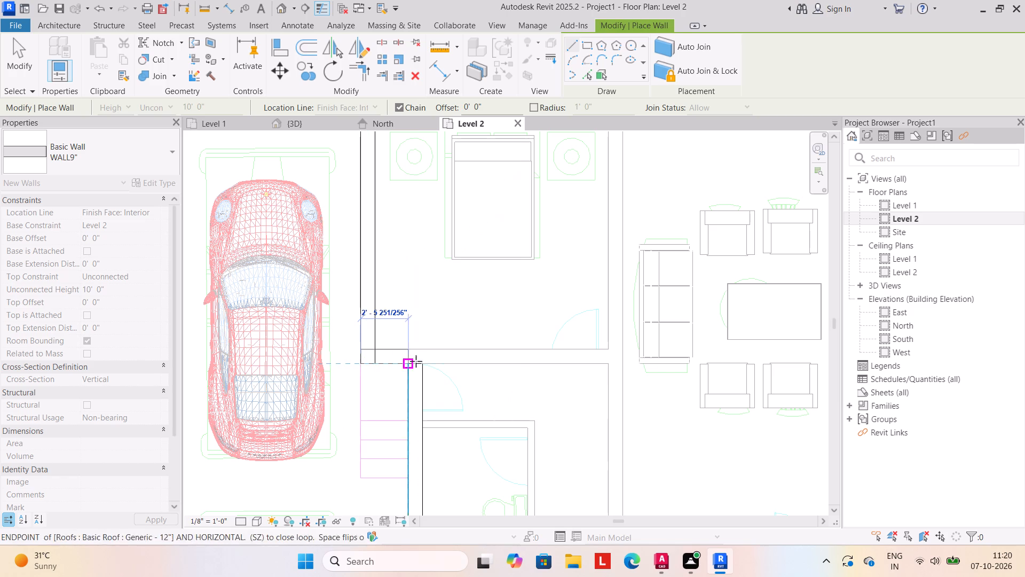
left_click(424, 363)
key("Escape")
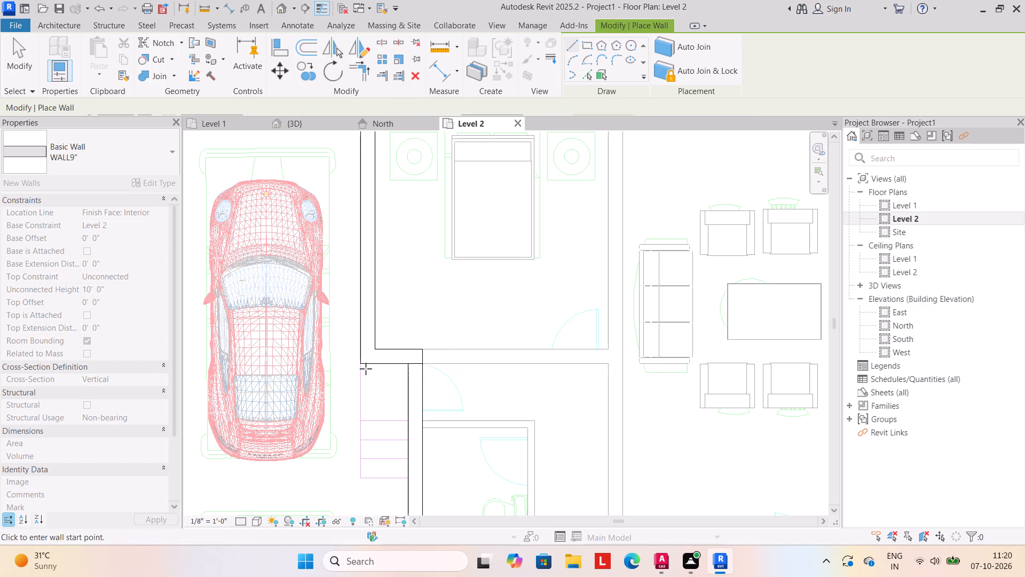
scroll(366, 369, "down", 7)
middle_click_drag(368, 363, 368, 263)
key("Escape")
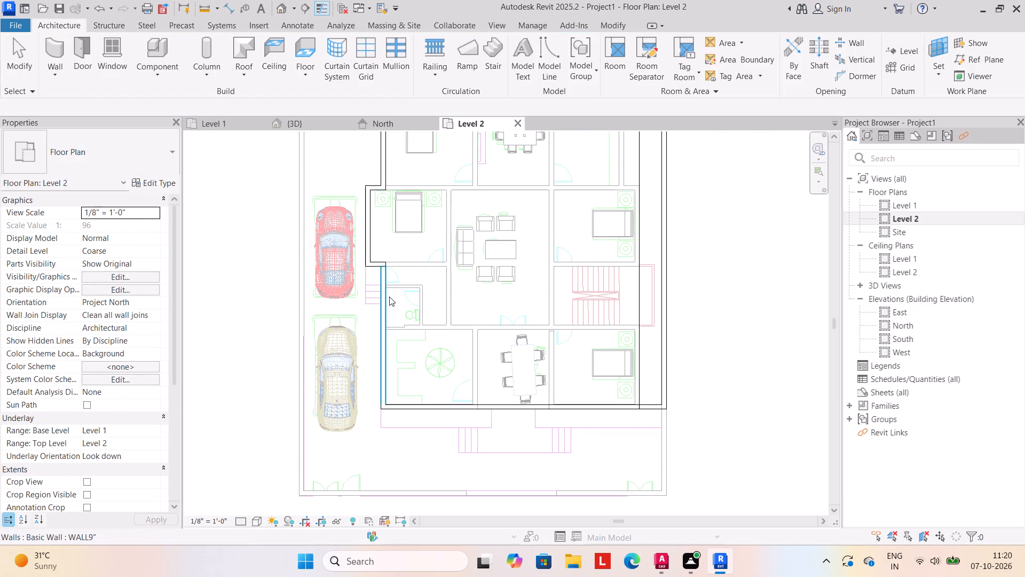
Delete the 22' 6" WALL9" wall on the building's west side south of the middle-west bedroom.
scroll(374, 263, "up", 5)
left_click(396, 295)
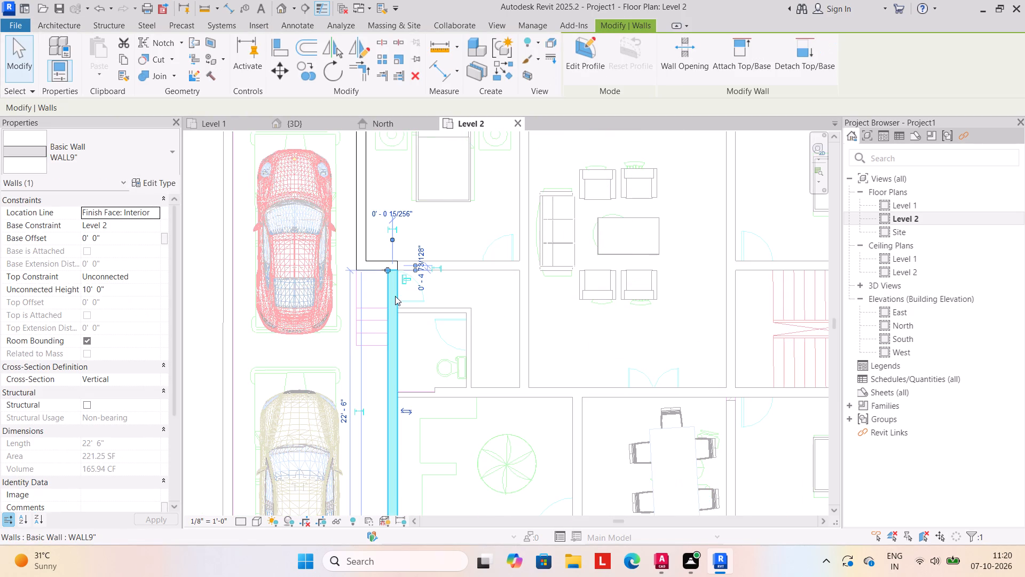
key("Delete")
Draw a flipped WALL9" wall about 22' 6" long south from the middle-west bedroom's step to the front wall.
scroll(391, 308, "down", 4)
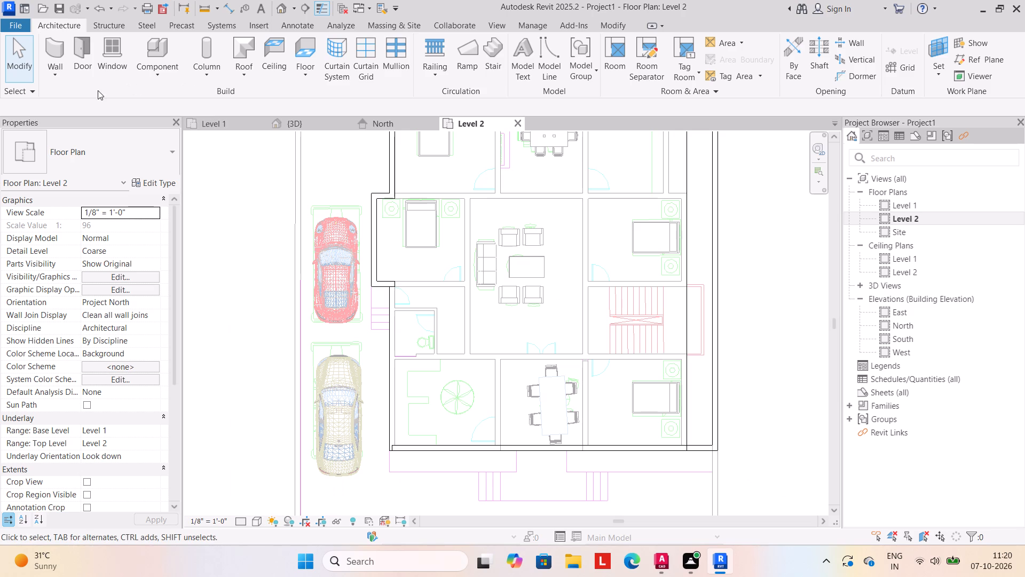
left_click(57, 78)
left_click(66, 96)
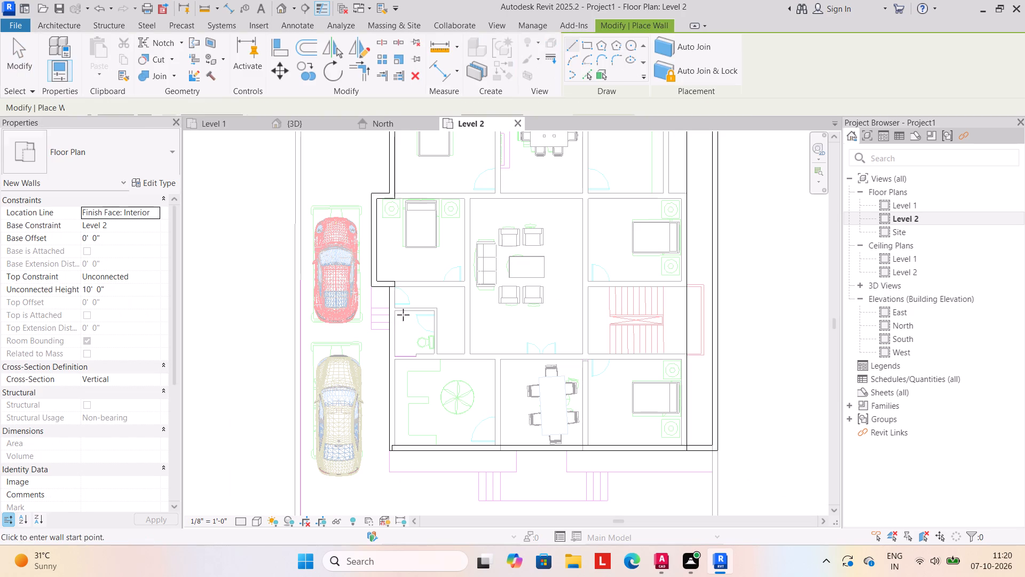
left_click_drag(393, 288, 393, 297)
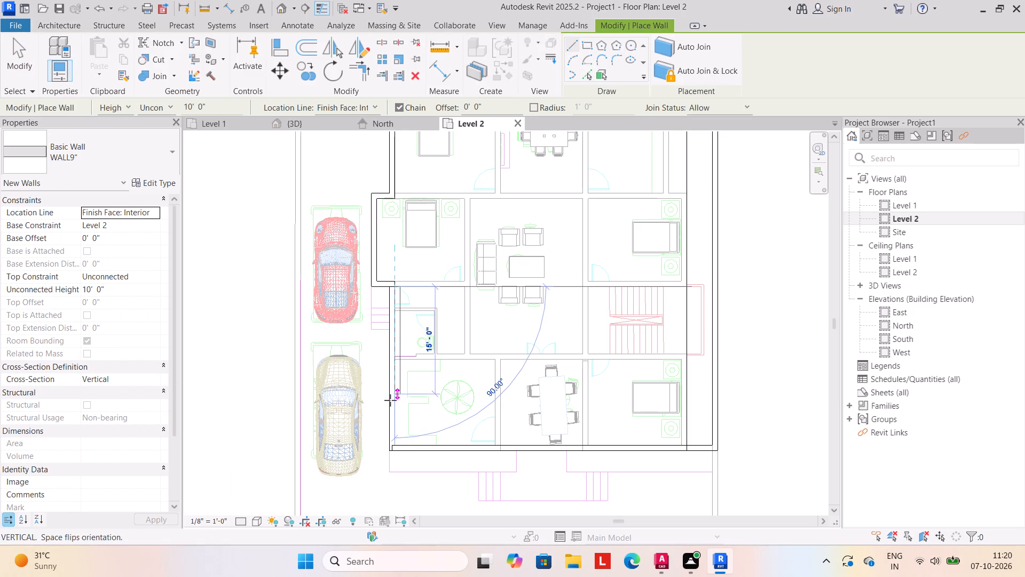
key("space")
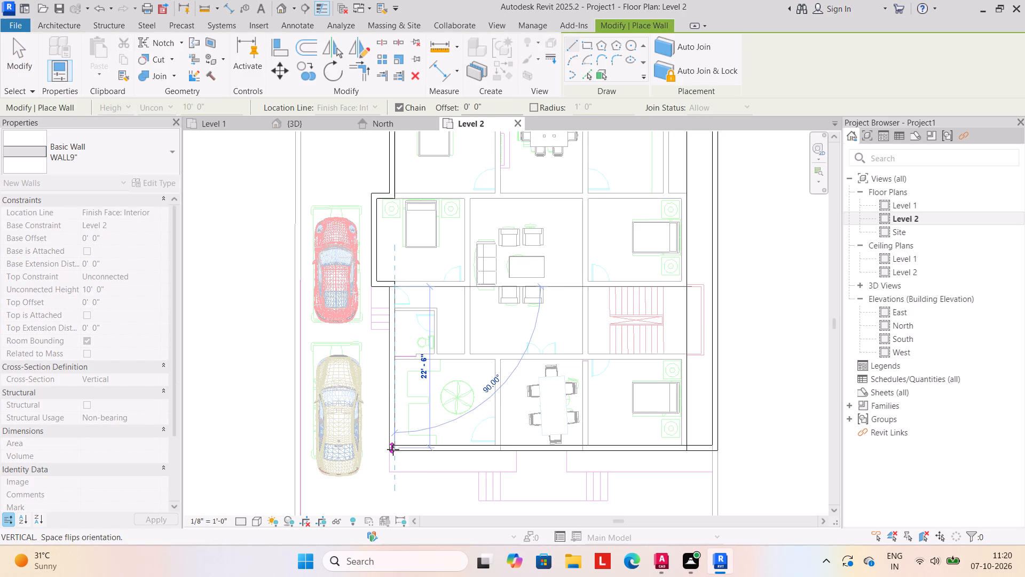
left_click(393, 449)
key("Escape")
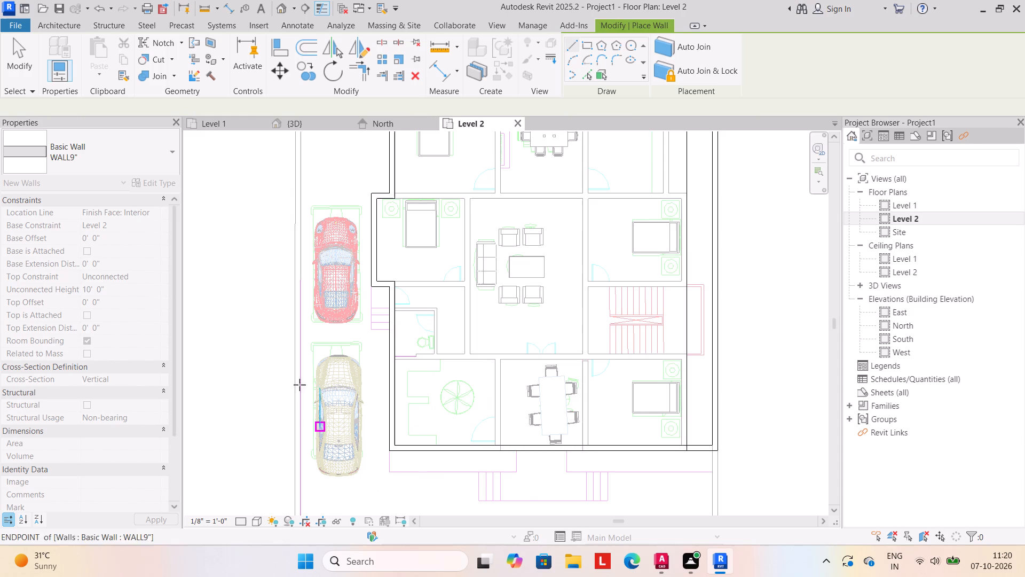
Examine the Level 2 exterior walls from several sides in the 3D view and finish placing walls.
scroll(278, 325, "down", 7)
middle_click_drag(258, 312, 296, 301)
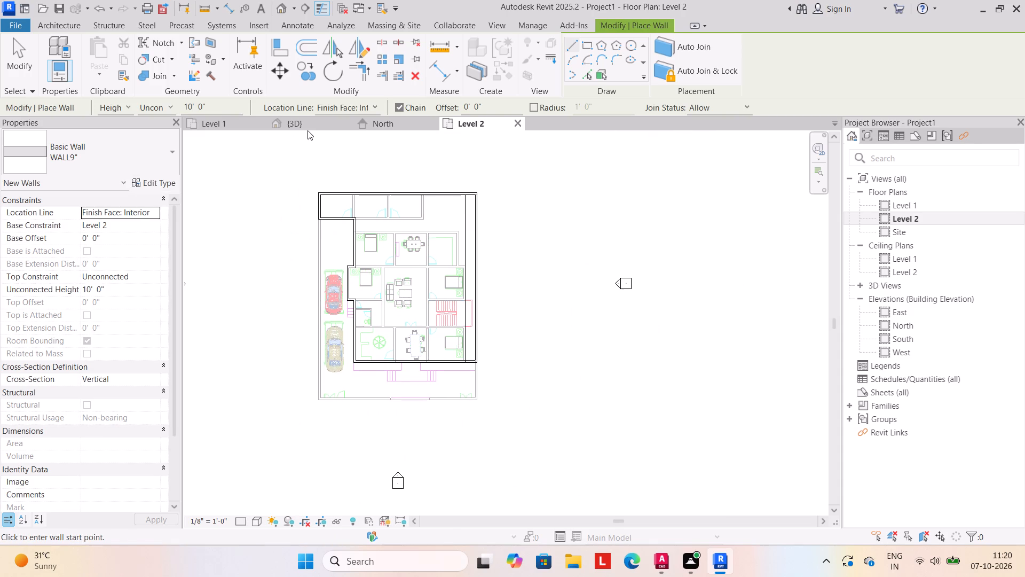
left_click(307, 130)
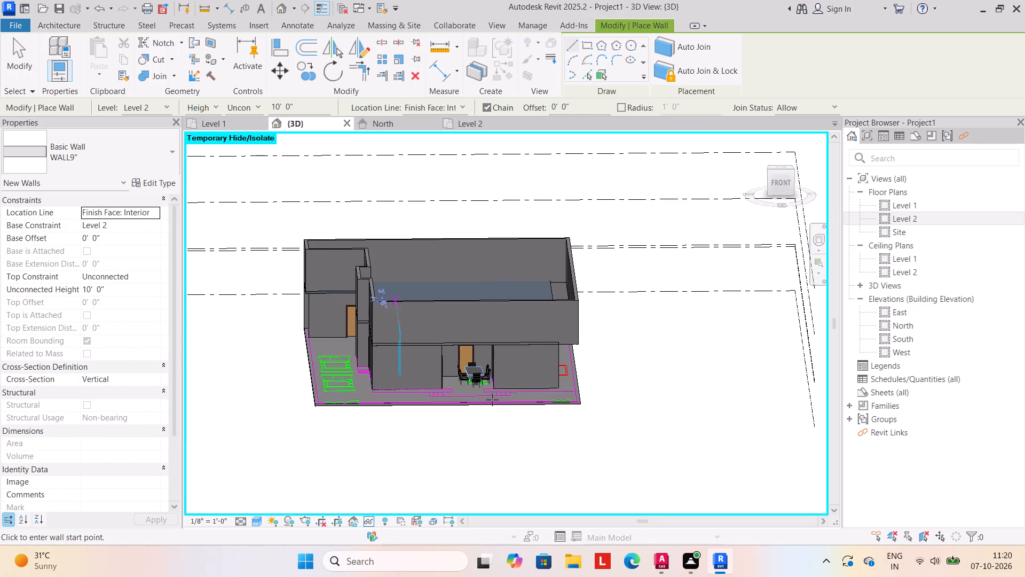
middle_click_drag(522, 455, 582, 529, "shift")
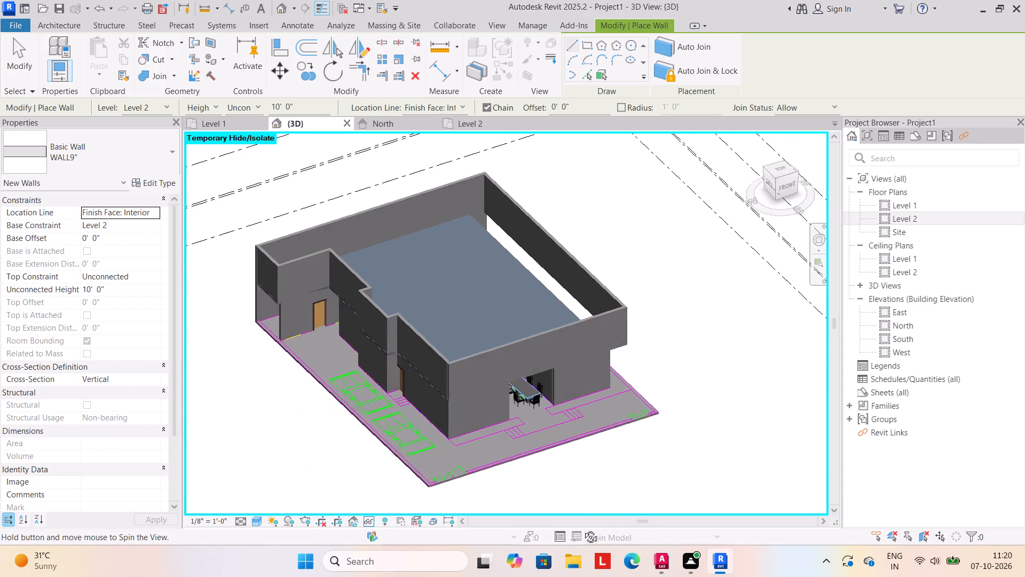
middle_click_drag(582, 529, 369, 480, "shift")
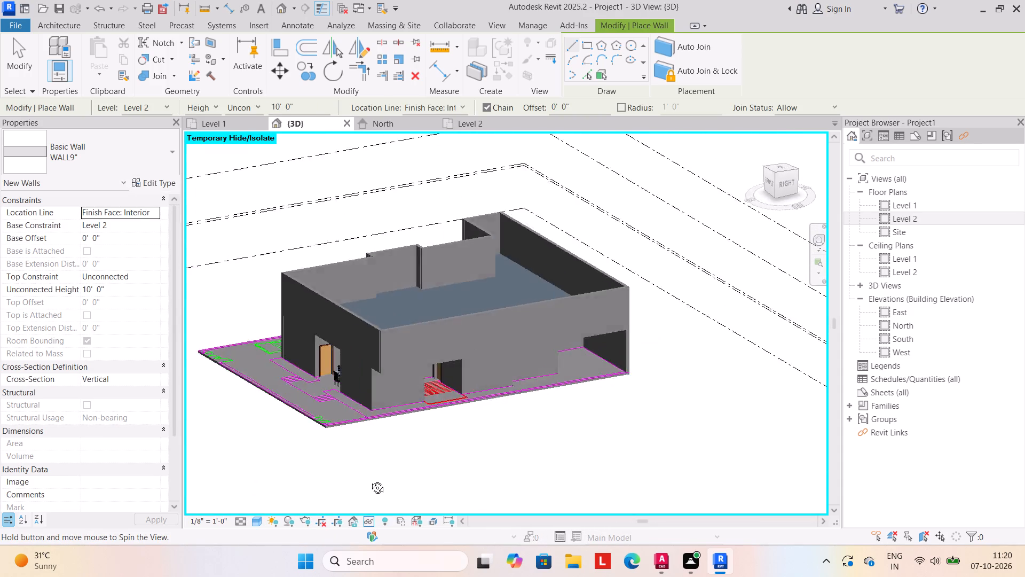
middle_click_drag(369, 480, 513, 472, "shift")
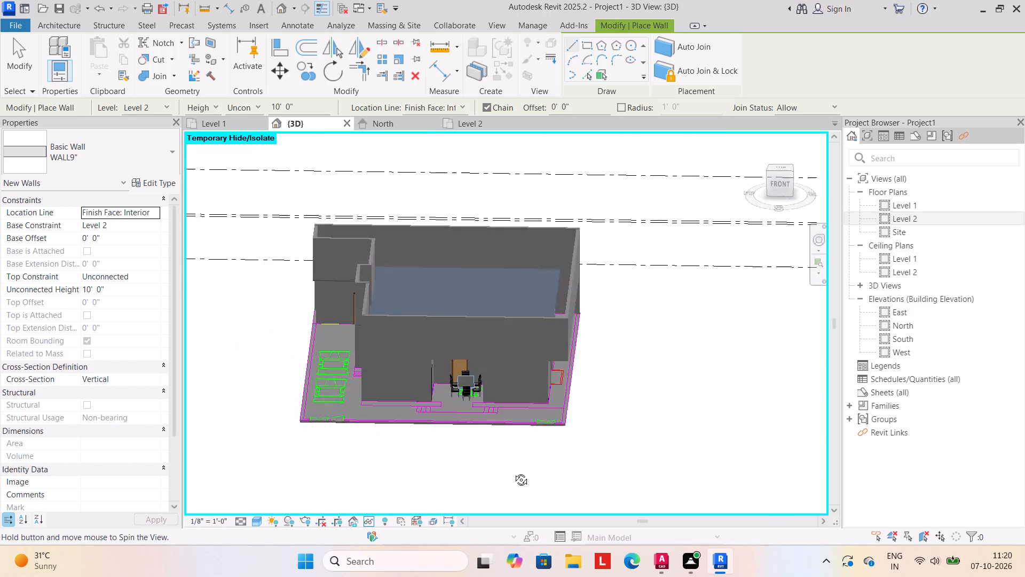
middle_click_drag(513, 472, 501, 464, "shift")
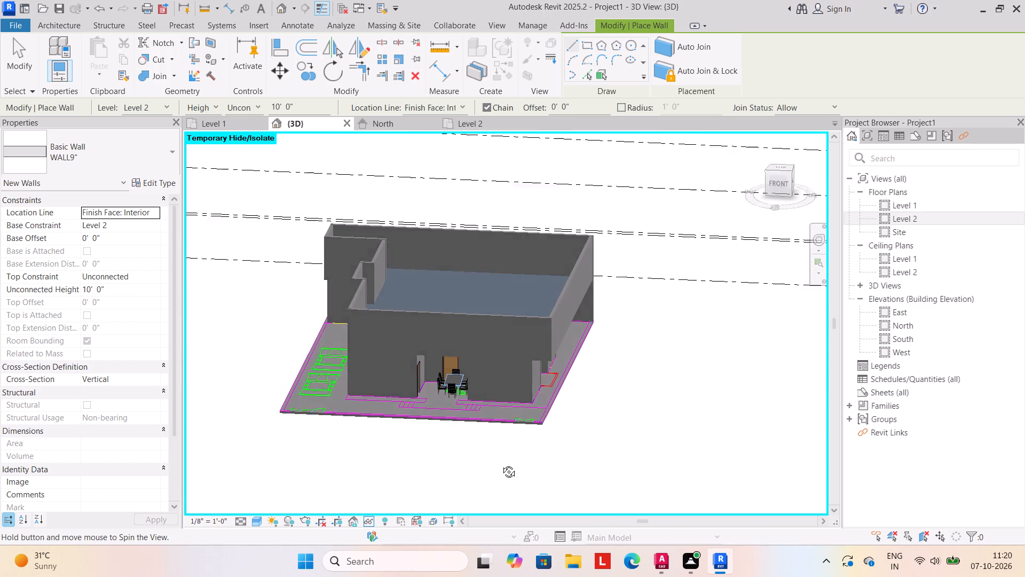
middle_click_drag(501, 464, 487, 488, "shift")
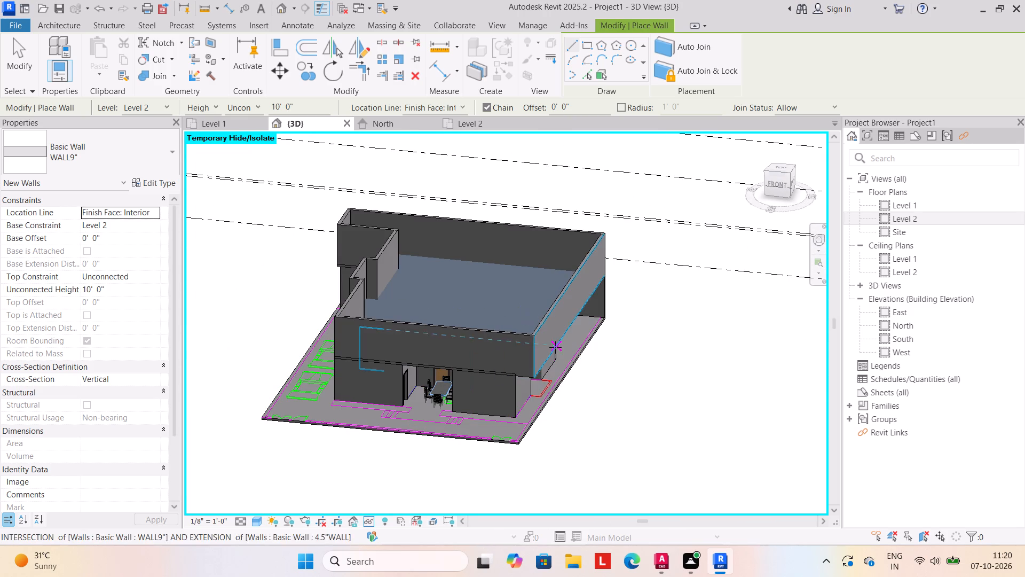
key("Escape")
Delete the WALL9" wall along the east side of Level 2.
left_click(557, 309)
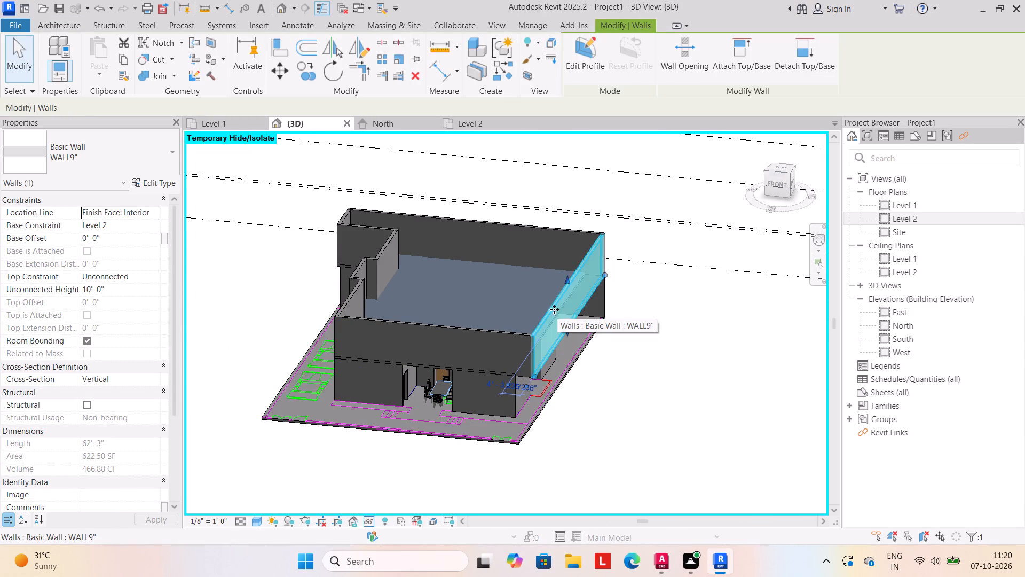
key("Delete")
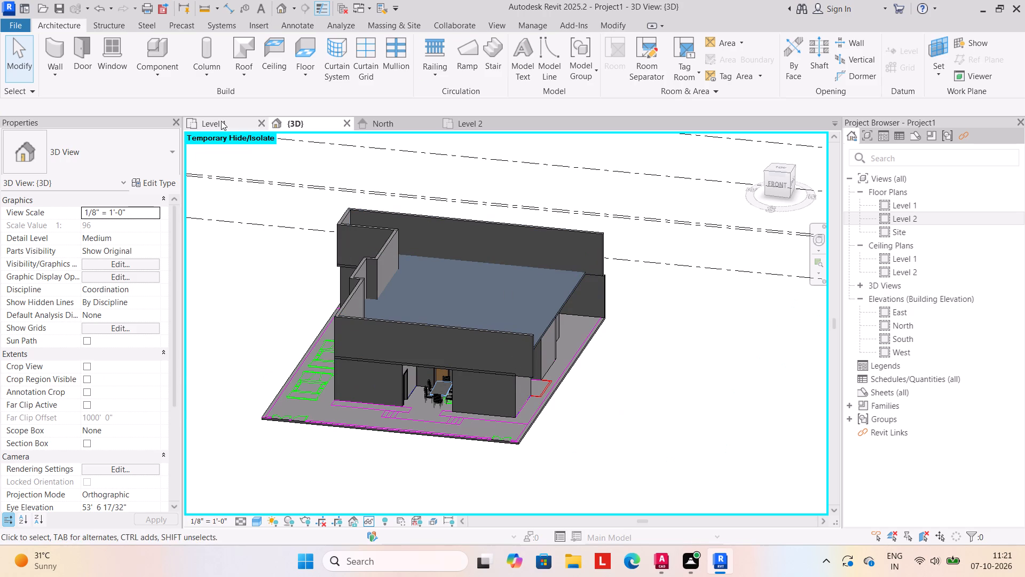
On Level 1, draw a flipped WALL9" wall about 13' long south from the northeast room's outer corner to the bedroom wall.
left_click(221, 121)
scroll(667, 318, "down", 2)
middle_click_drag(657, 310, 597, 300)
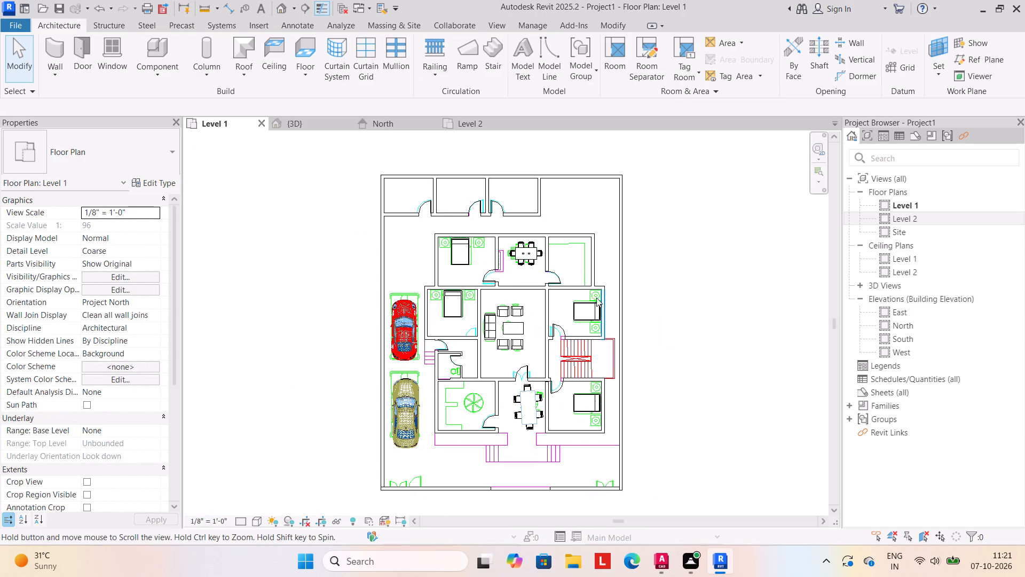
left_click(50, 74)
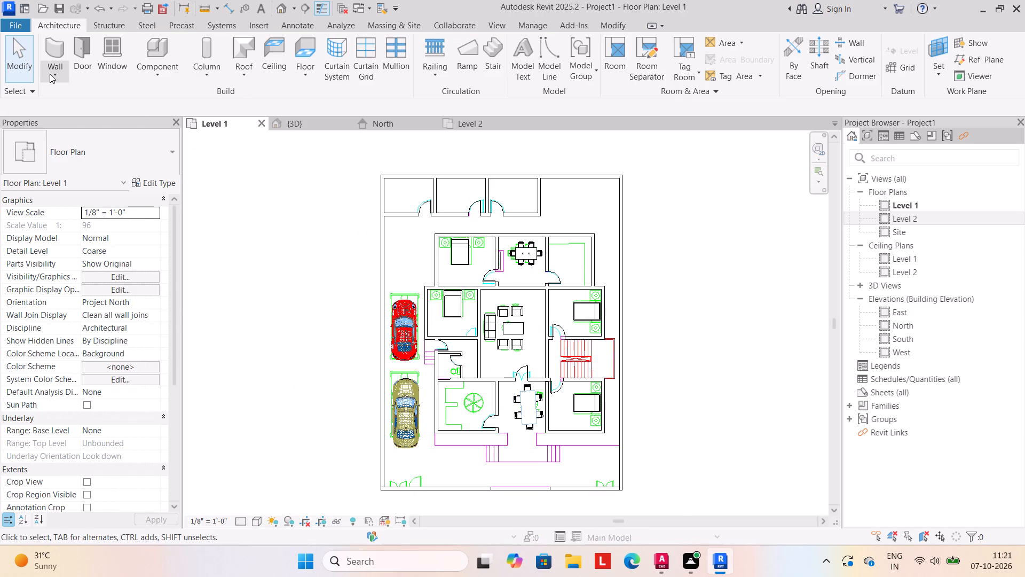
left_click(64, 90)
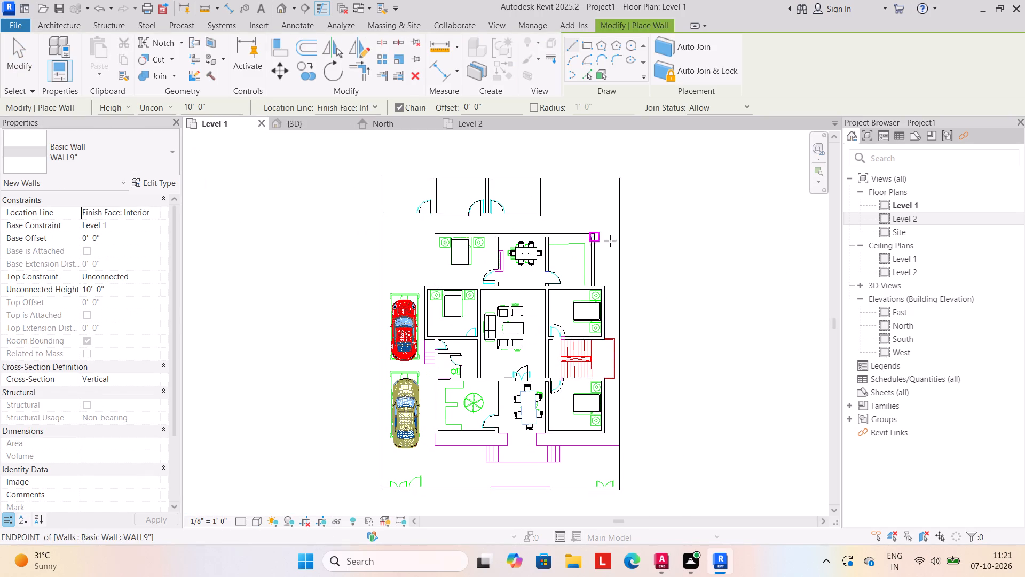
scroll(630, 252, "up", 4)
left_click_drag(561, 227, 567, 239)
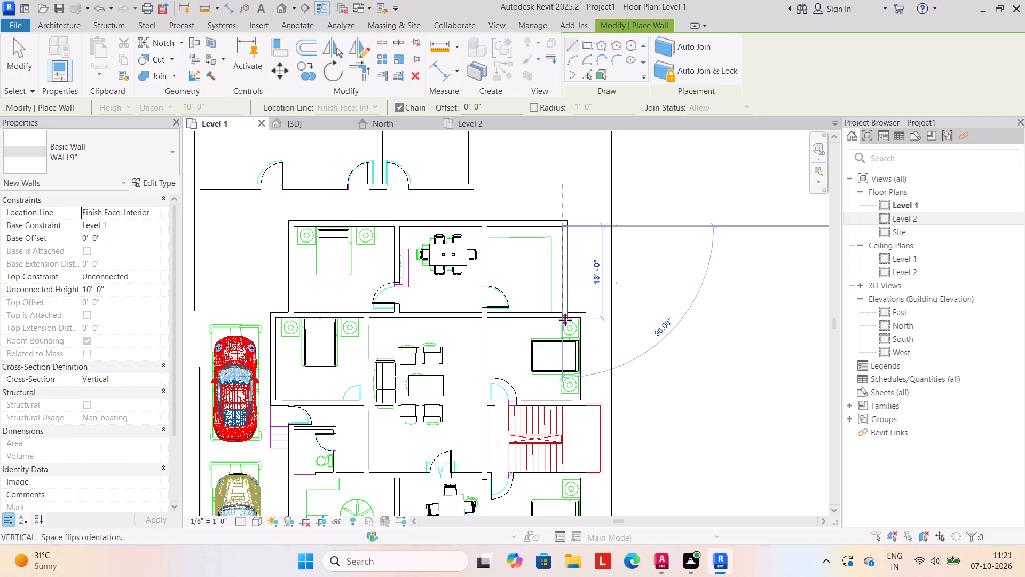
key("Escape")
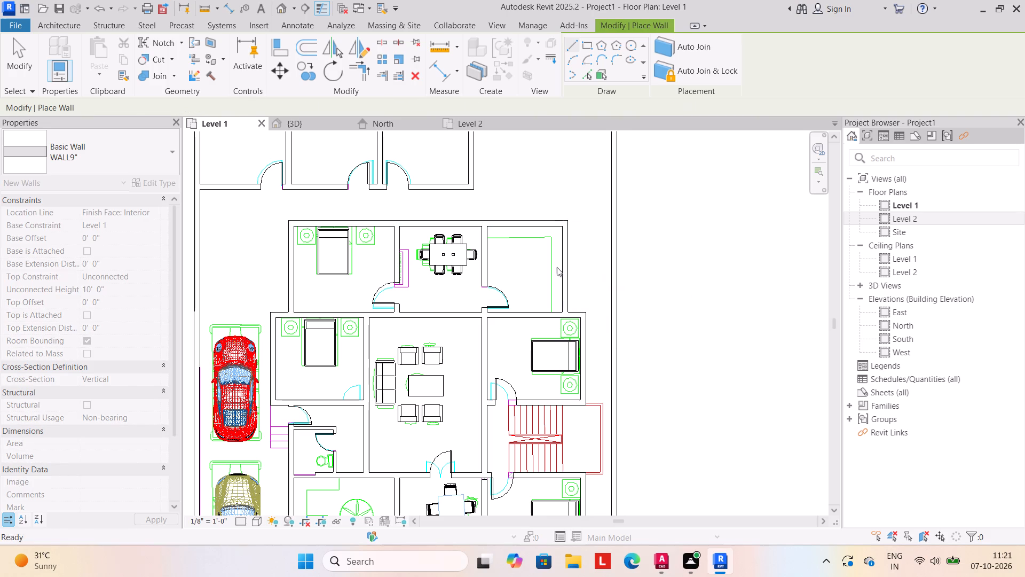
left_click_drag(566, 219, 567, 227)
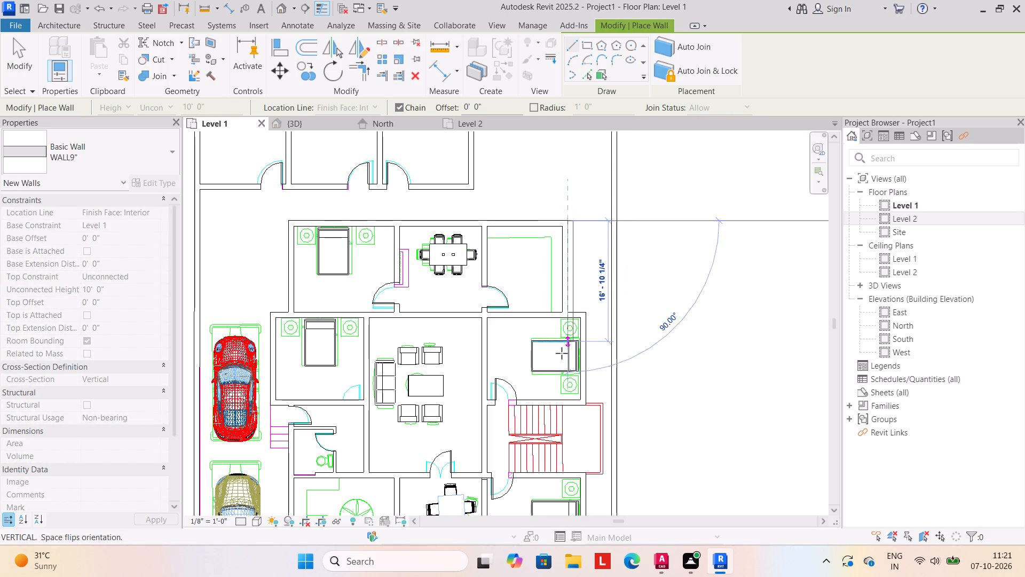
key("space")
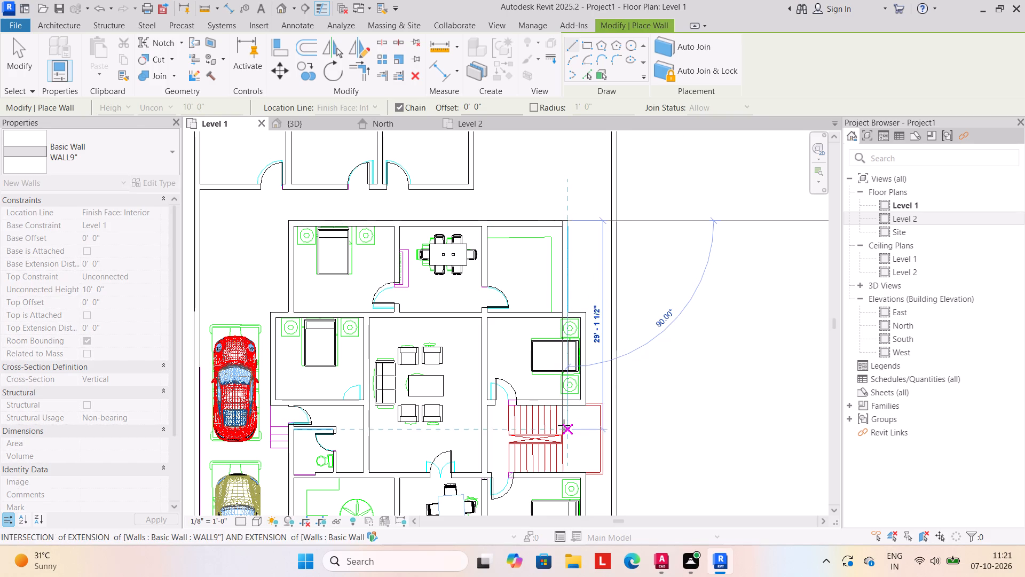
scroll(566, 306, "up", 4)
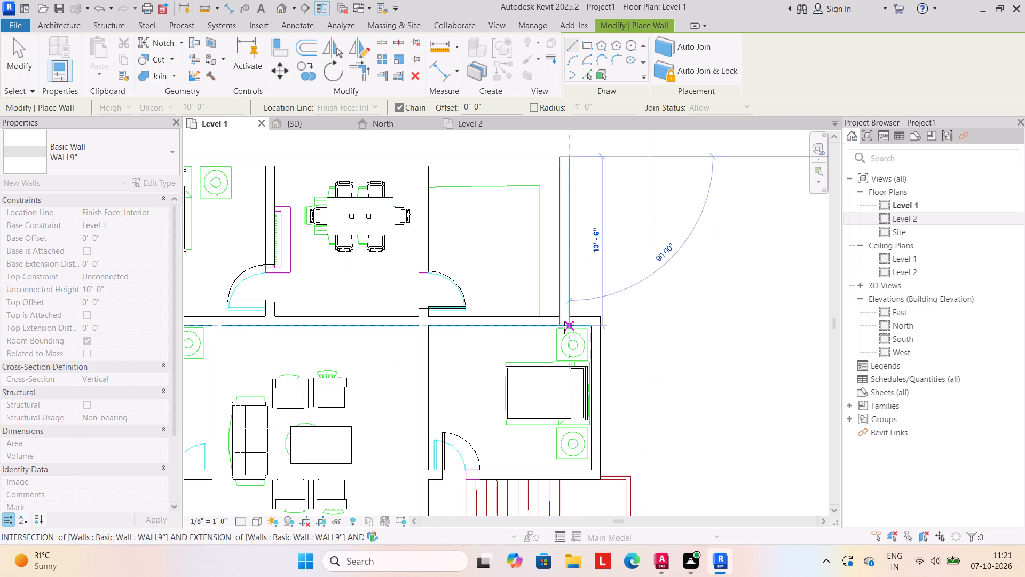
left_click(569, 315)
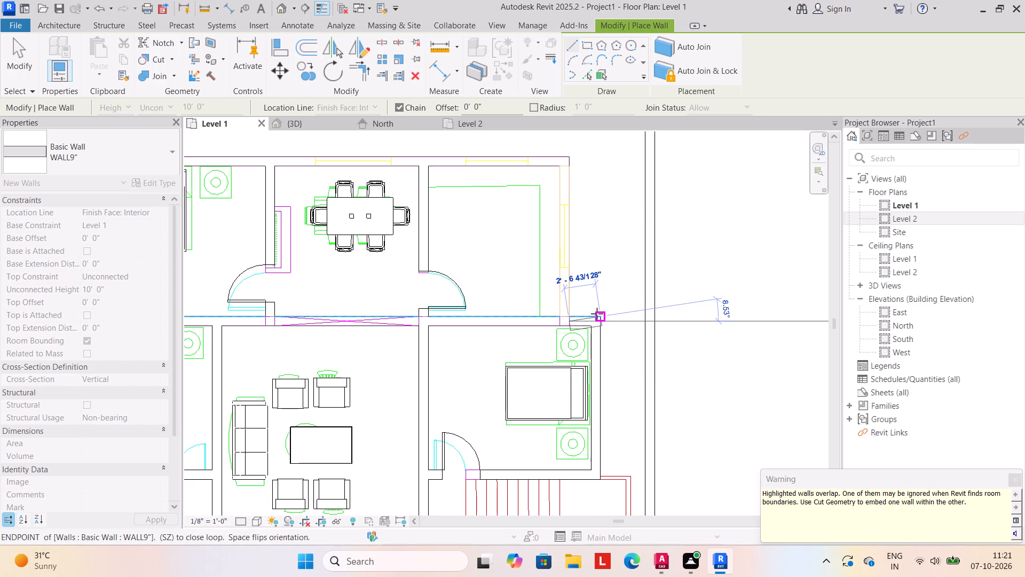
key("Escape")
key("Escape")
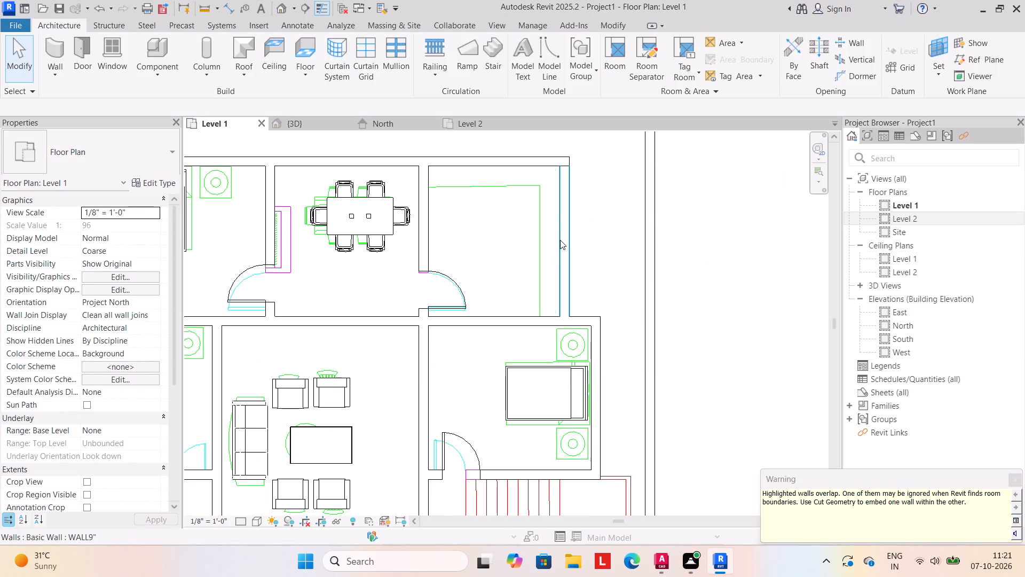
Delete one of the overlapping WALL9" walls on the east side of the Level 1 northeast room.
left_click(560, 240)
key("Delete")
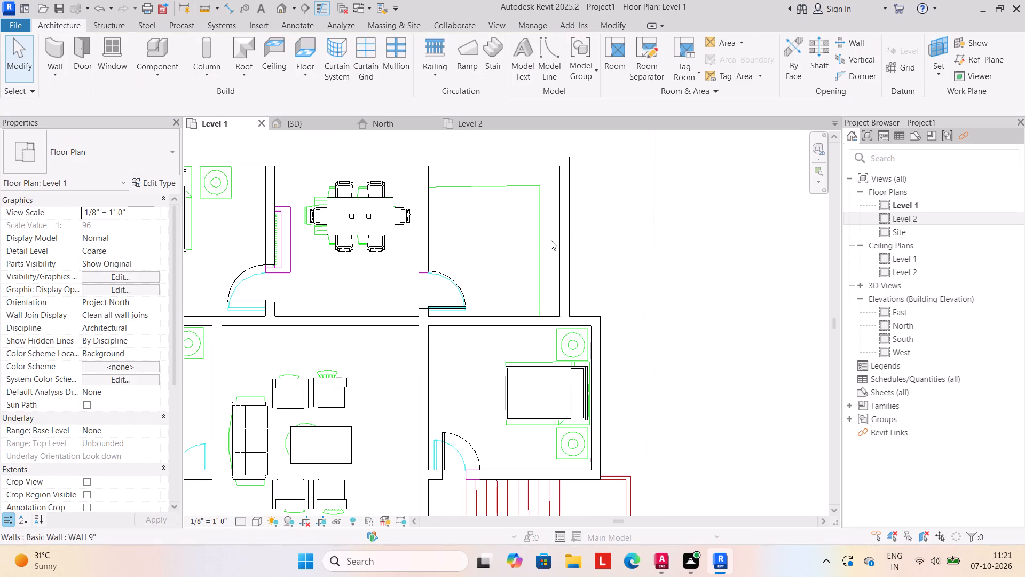
In the 3D view, pull the east end of the Level 2 back wall in to a length of about 54' 3".
scroll(596, 283, "down", 4)
left_click(306, 127)
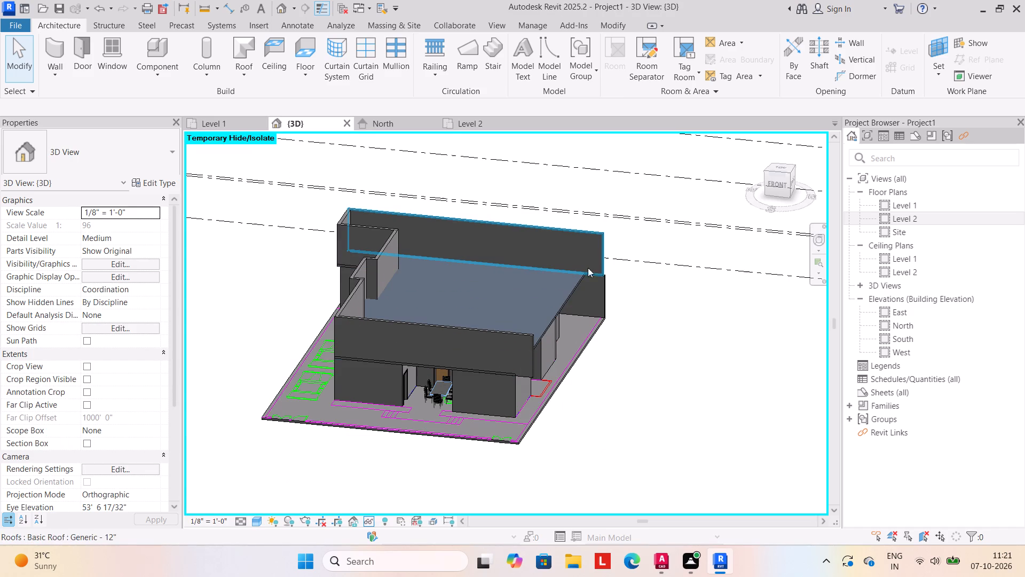
left_click(601, 248)
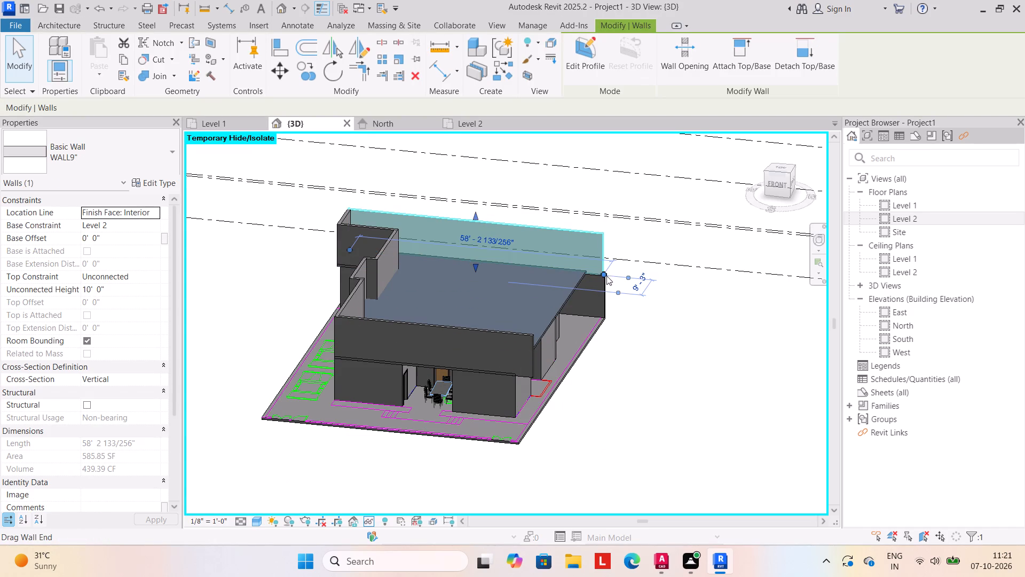
left_click_drag(603, 274, 587, 271)
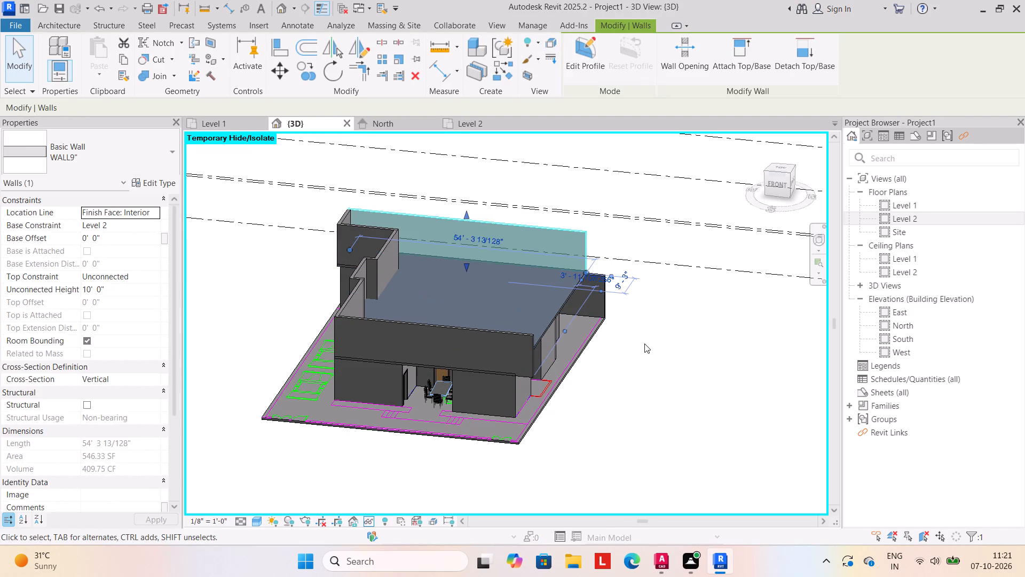
left_click(645, 344)
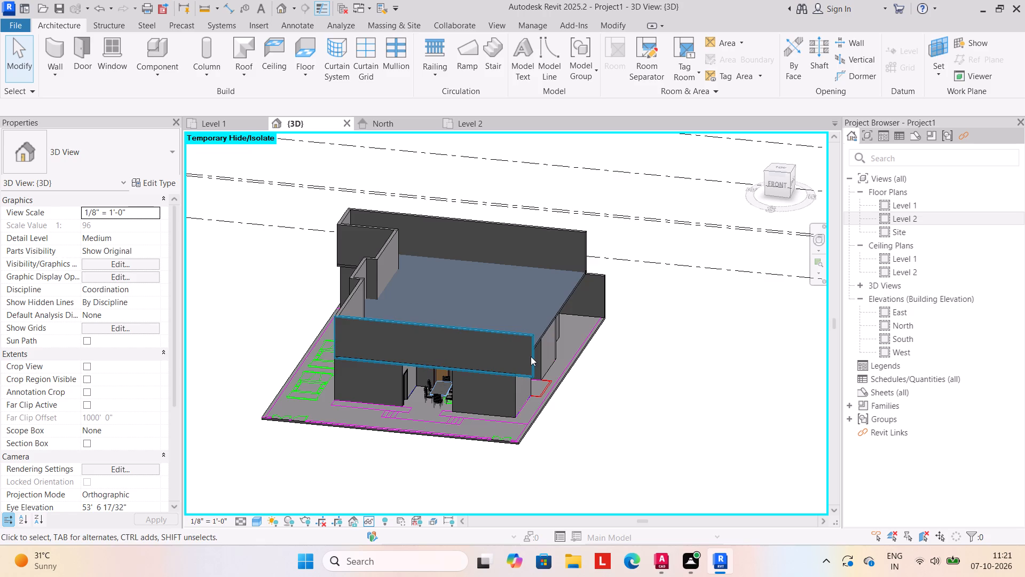
Pull the east end of the Level 2 front wall in to align with the ground-floor wall below.
left_click(531, 356)
scroll(579, 432, "up", 5)
left_click_drag(484, 318, 451, 316)
left_click(590, 385)
scroll(590, 389, "down", 5)
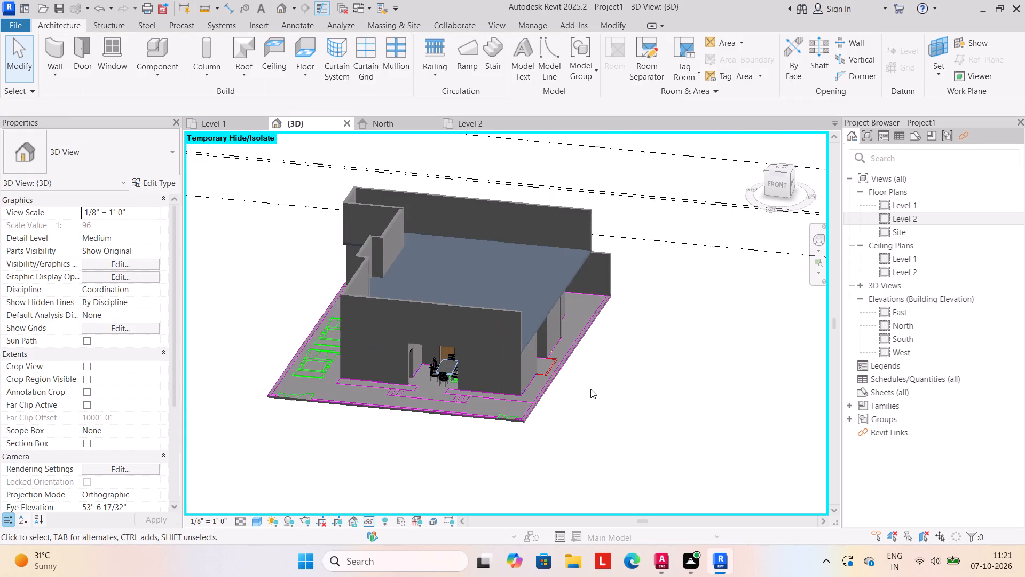
Delete the WALL9" walls on the east side of the northeast room, middle-east bedroom and southeast bedroom on Level 1.
scroll(590, 389, "down", 3)
middle_click_drag(624, 466, 594, 456, "shift")
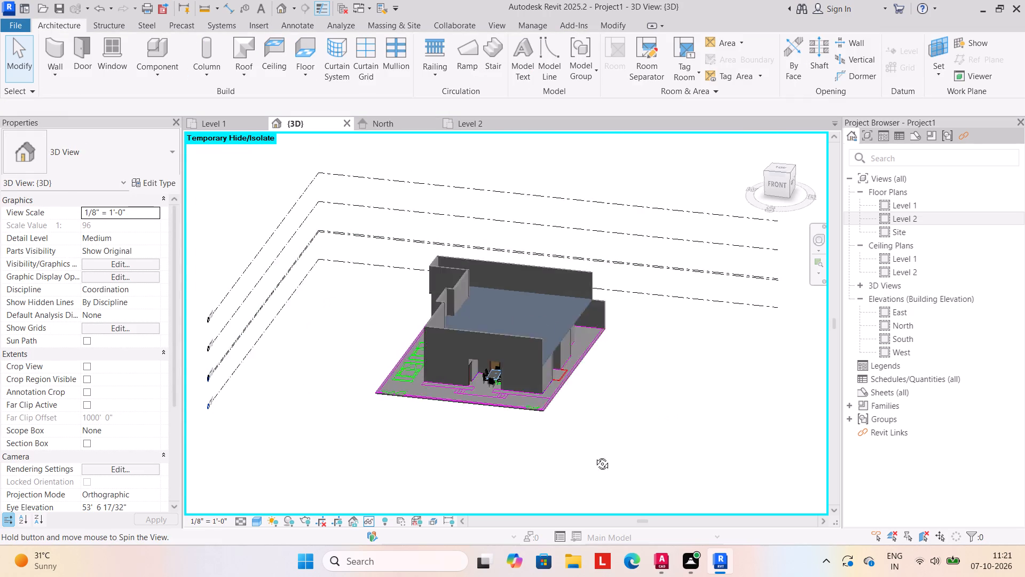
middle_click_drag(594, 456, 505, 341, "shift")
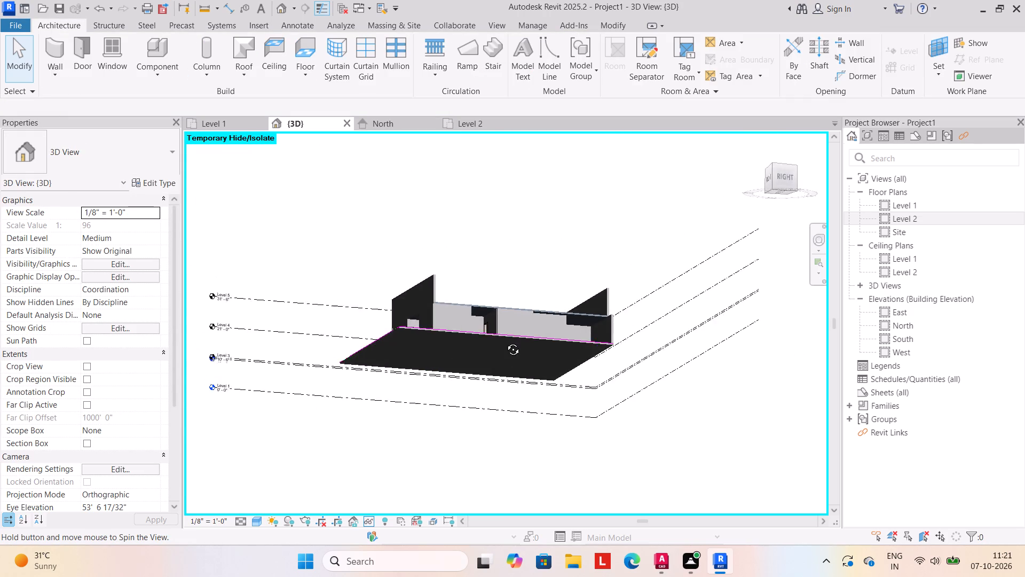
middle_click_drag(505, 341, 593, 391, "shift")
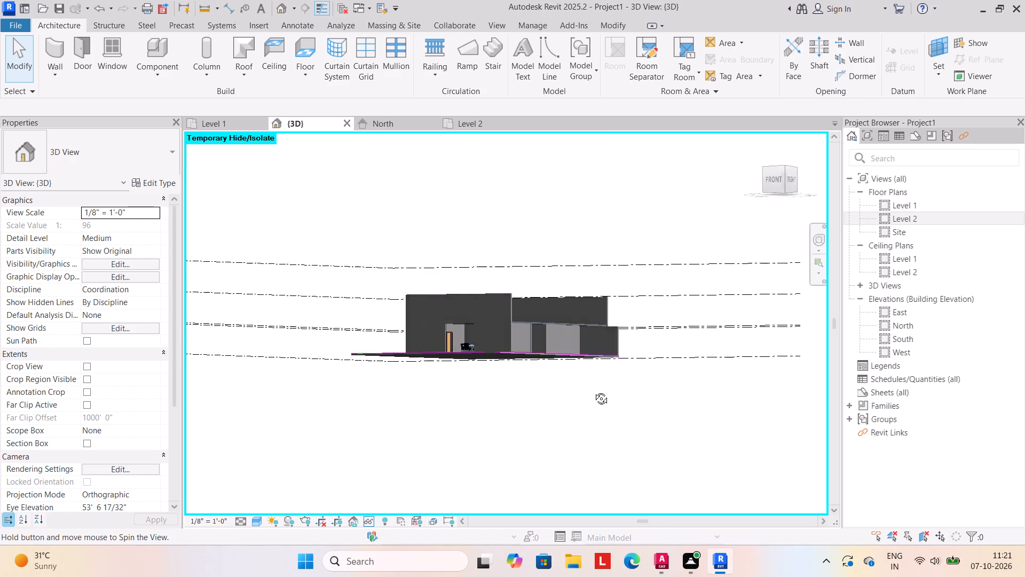
middle_click_drag(593, 391, 646, 463, "shift")
scroll(624, 424, "up", 1, "shift")
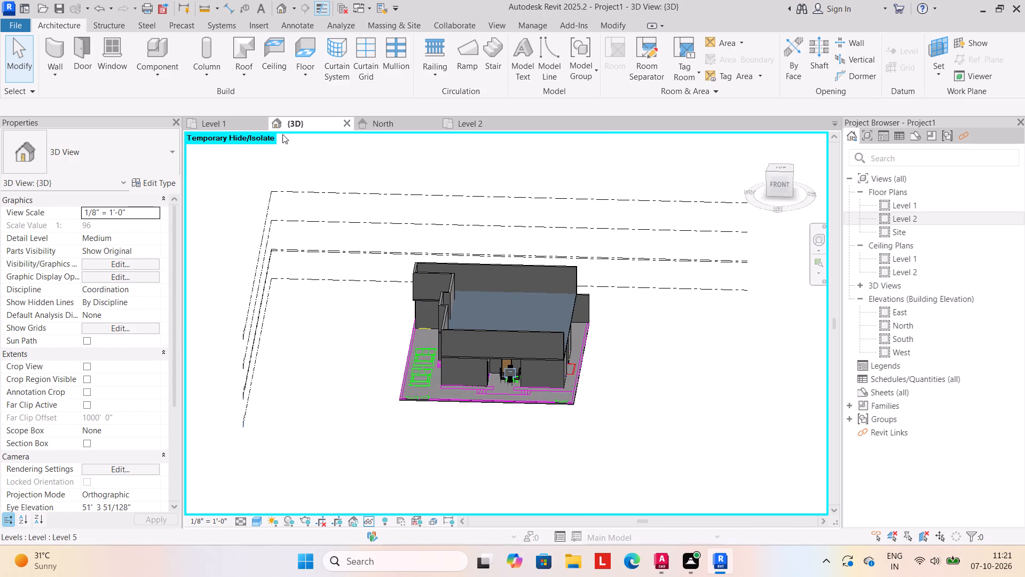
left_click(236, 127)
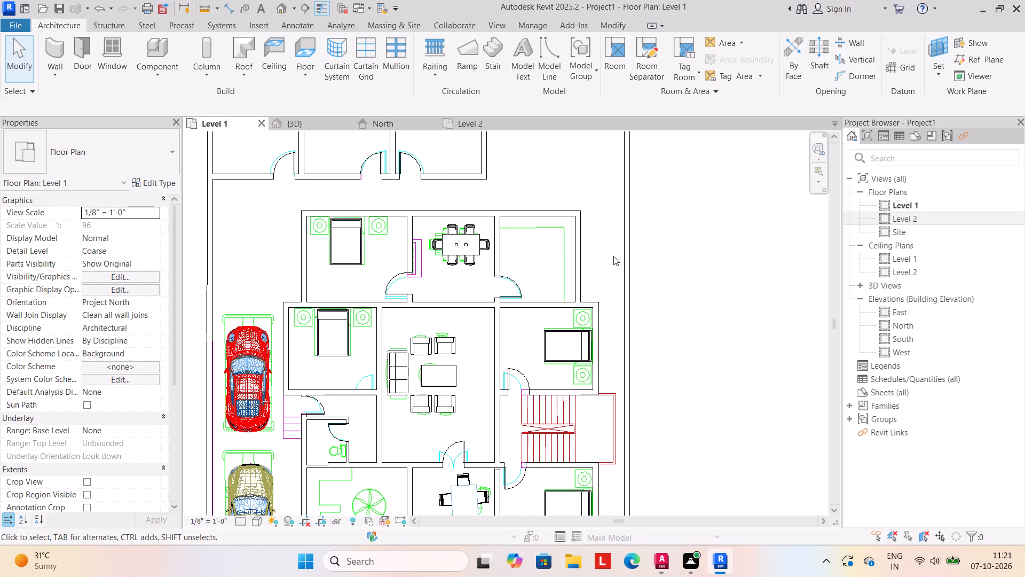
left_click(574, 242)
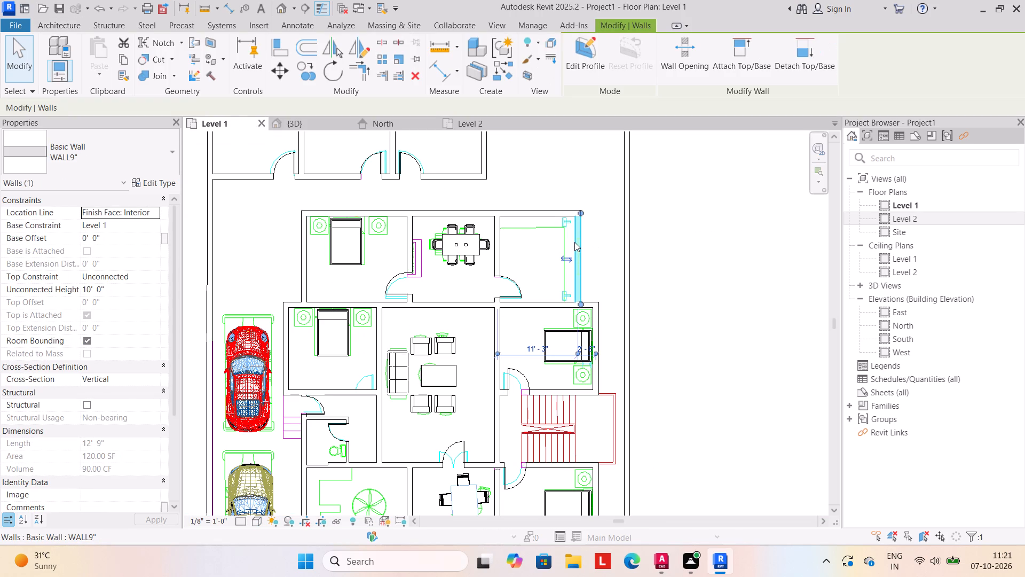
key("Delete")
left_click(594, 321)
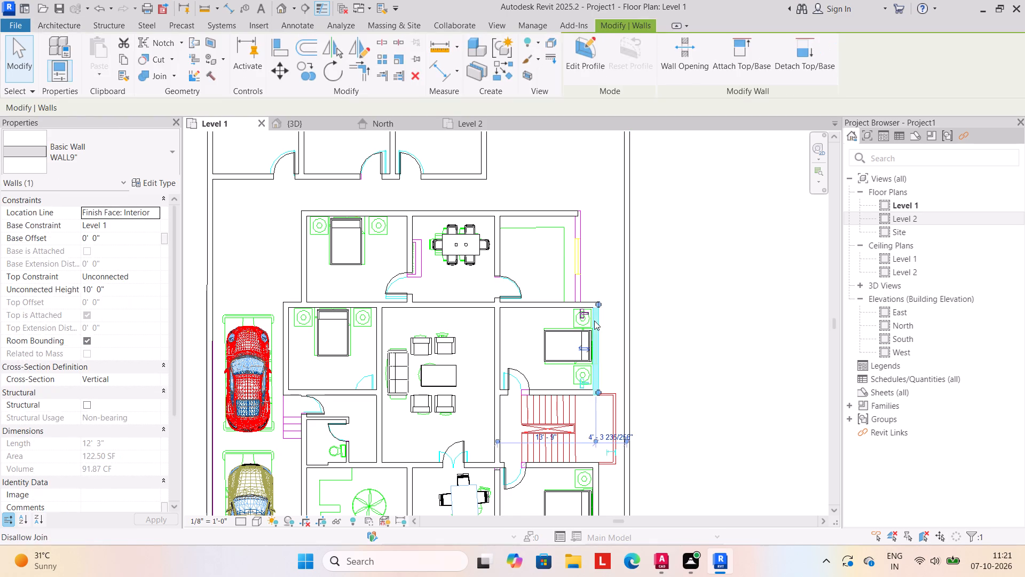
key("Delete")
left_click(598, 476)
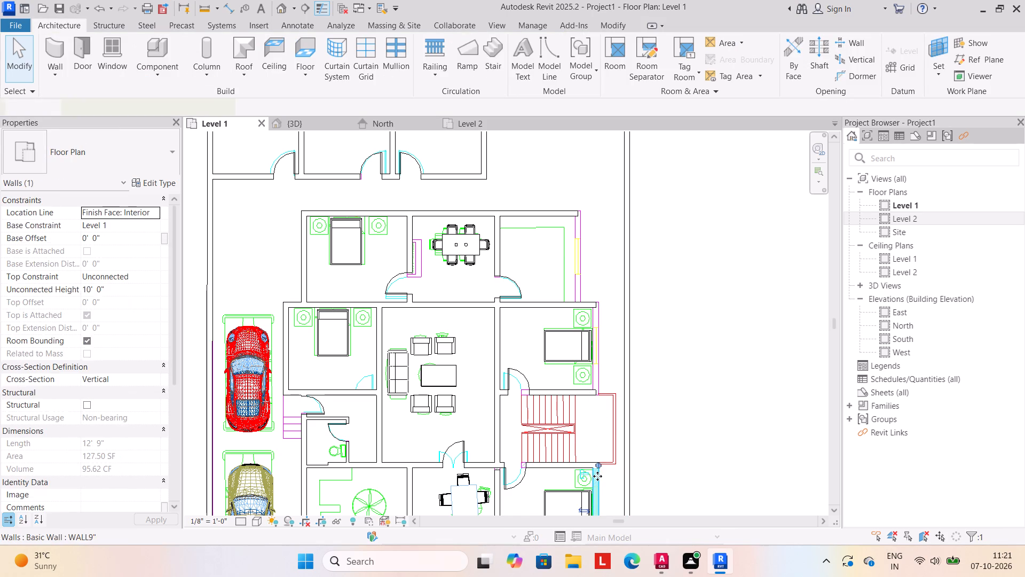
key("Delete")
Shorten the southeast bedroom's front wall to 13' 5", ending at the inner face of the plan's east wall.
scroll(645, 384, "down", 2)
middle_click_drag(647, 378, 652, 291)
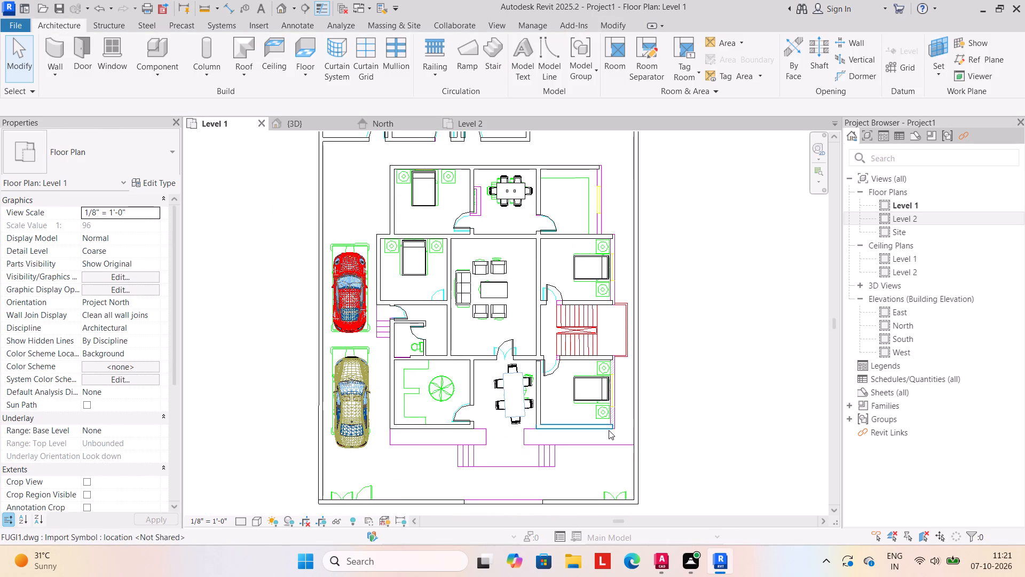
left_click(609, 428)
scroll(609, 428, "up", 5)
left_click_drag(617, 429, 611, 431)
scroll(640, 429, "up", 6)
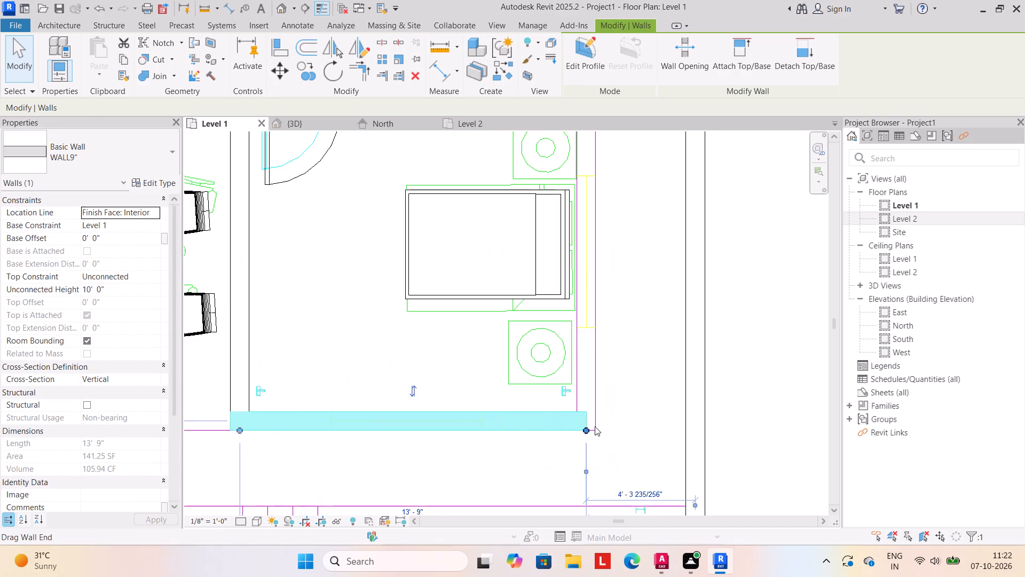
left_click_drag(586, 430, 579, 431)
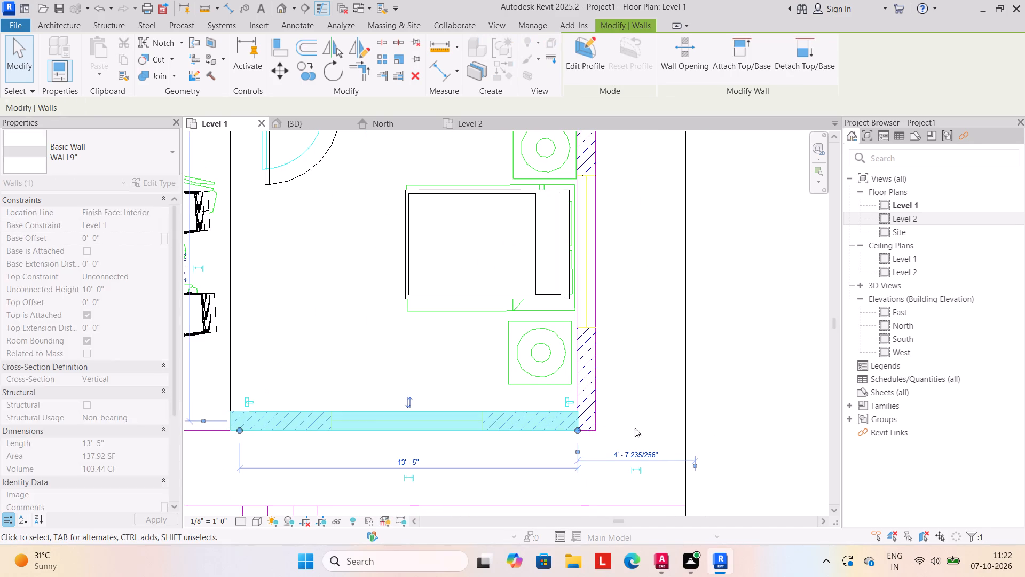
left_click(644, 370)
Pull the north wall's east end back to the inner face of the plan's east wall at the northeast room.
scroll(632, 362, "down", 11)
middle_click_drag(591, 266, 567, 379)
scroll(567, 212, "up", 4)
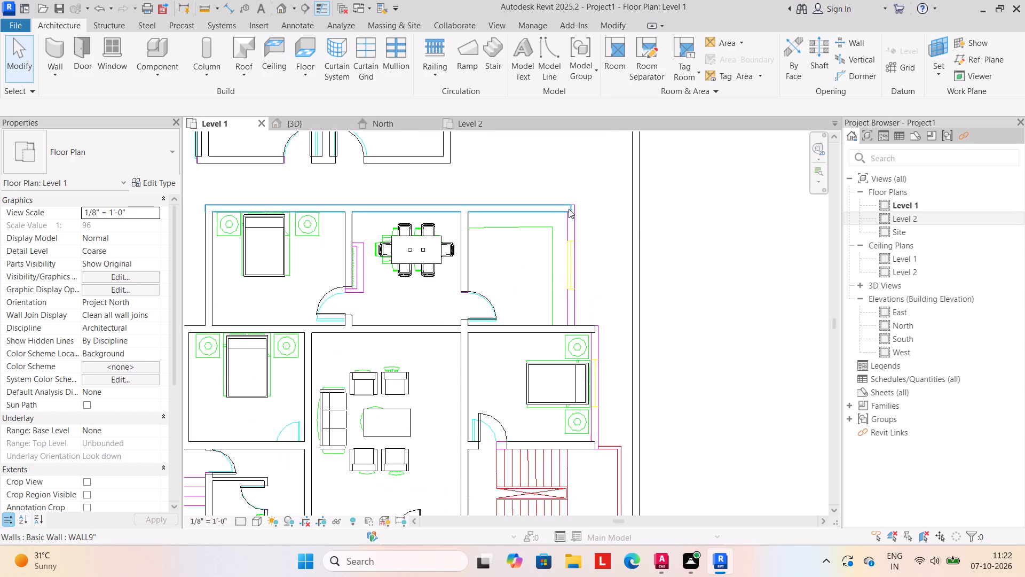
scroll(571, 204, "up", 4)
left_click(572, 211)
scroll(571, 211, "up", 5)
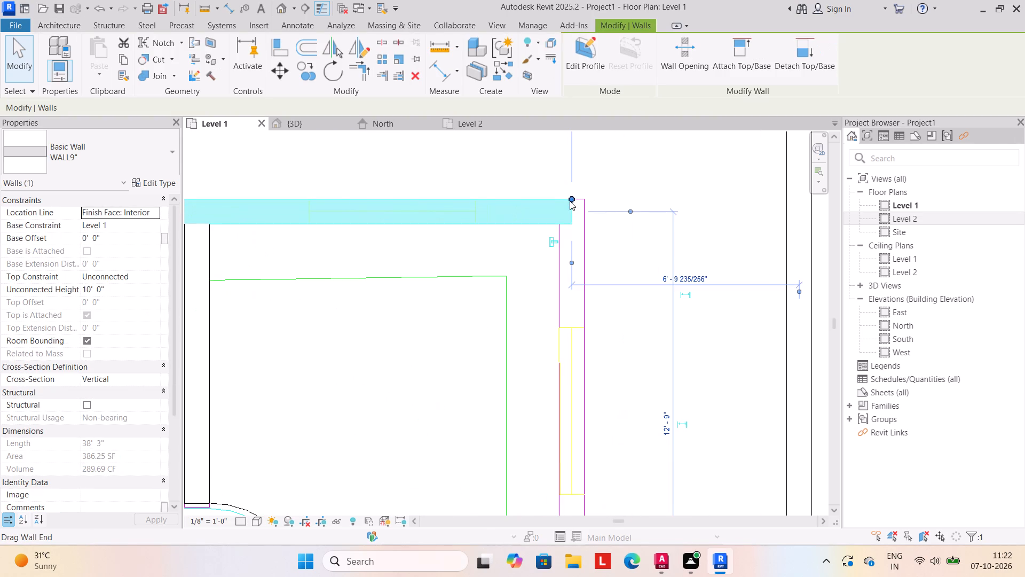
left_click_drag(573, 197, 561, 200)
left_click(641, 230)
Draw a WALL9" wall about 12' 9" long from the north wall's shortened end south to the middle-east bedroom's wall.
scroll(638, 233, "down", 5)
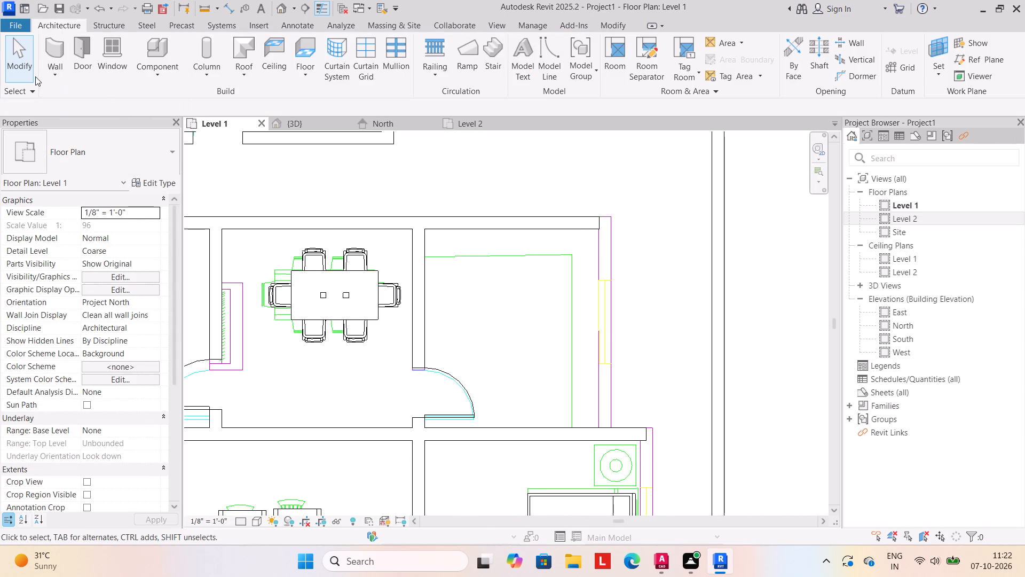
left_click(51, 77)
left_click(58, 97)
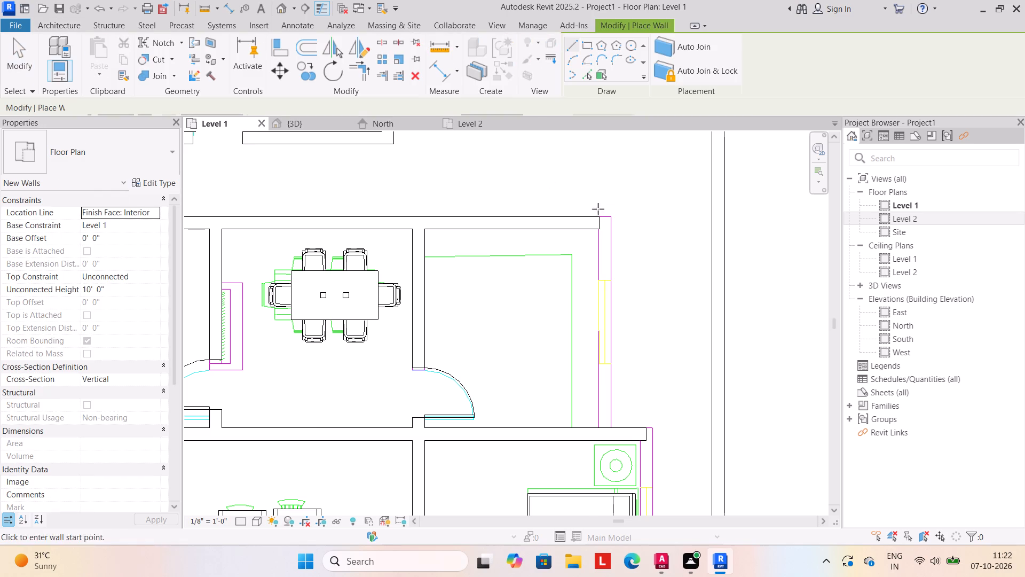
scroll(655, 256, "up", 4)
left_click(560, 188)
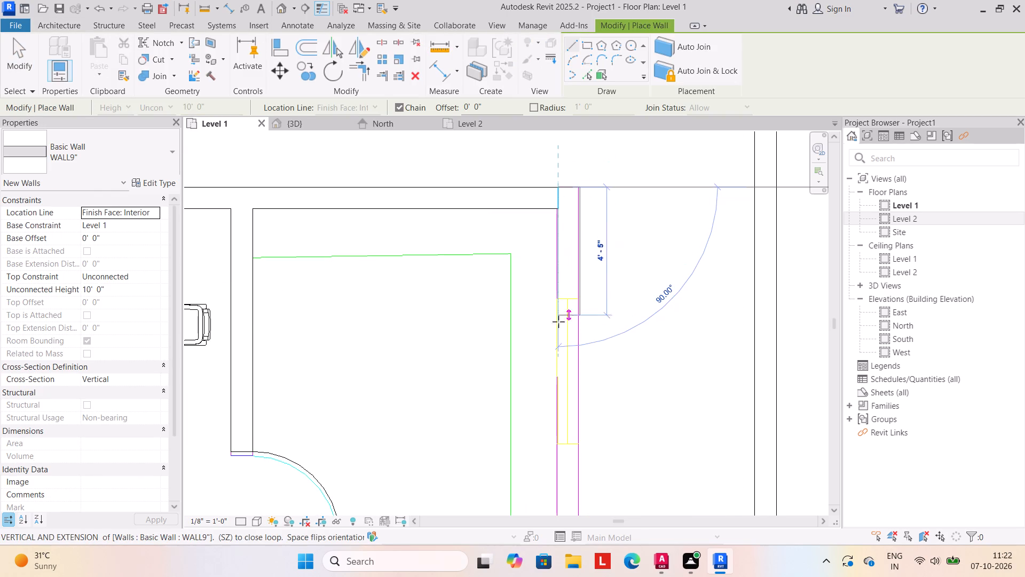
middle_click_drag(560, 353, 562, 192)
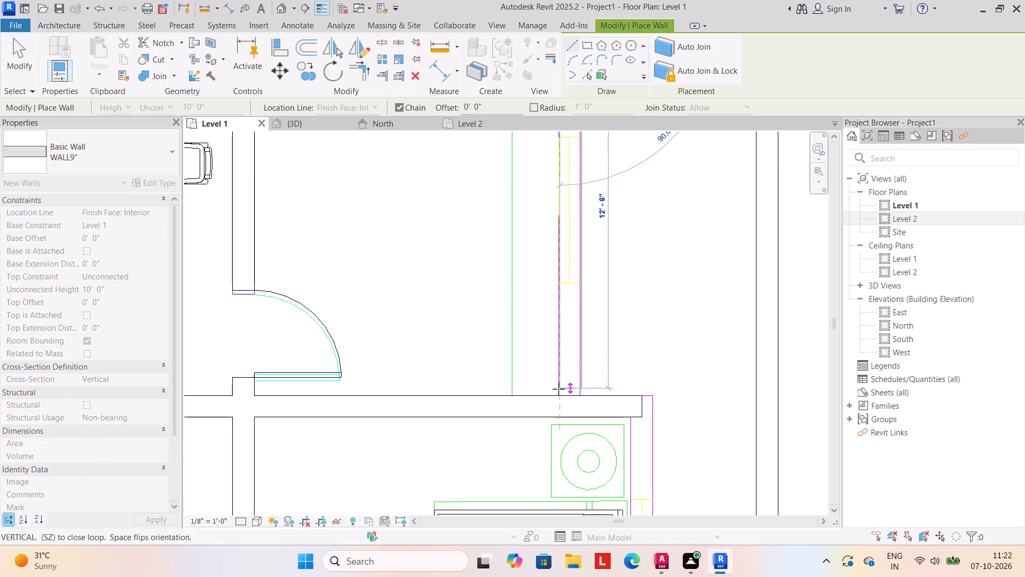
left_click(559, 394)
key("Escape")
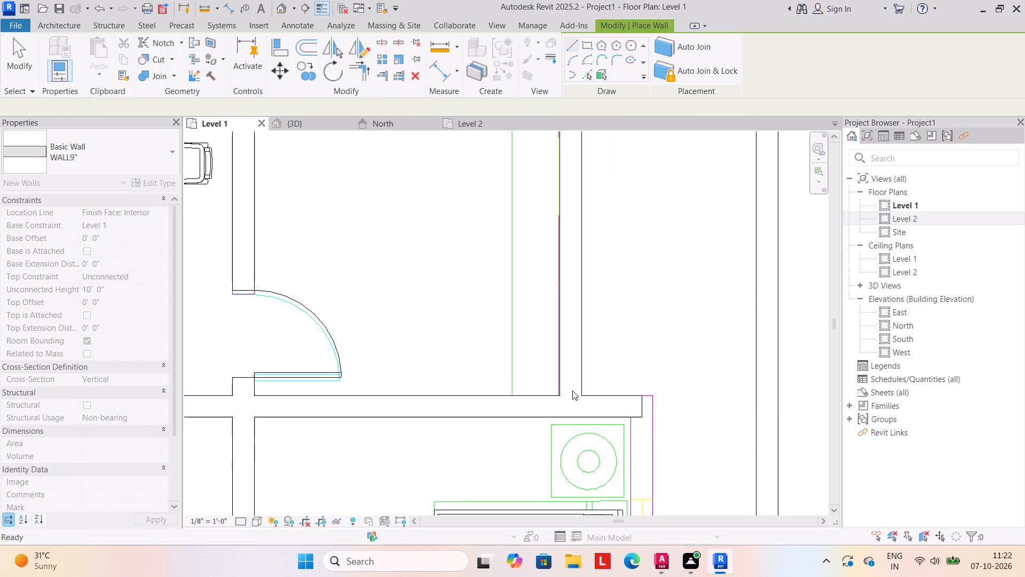
Draw a WALL9" wall about 35' 1 1/2" long down the east side, from the middle-east bedroom's northeast corner to the southeast bedroom's front corner.
scroll(635, 351, "down", 2)
middle_click_drag(640, 324, 577, 184)
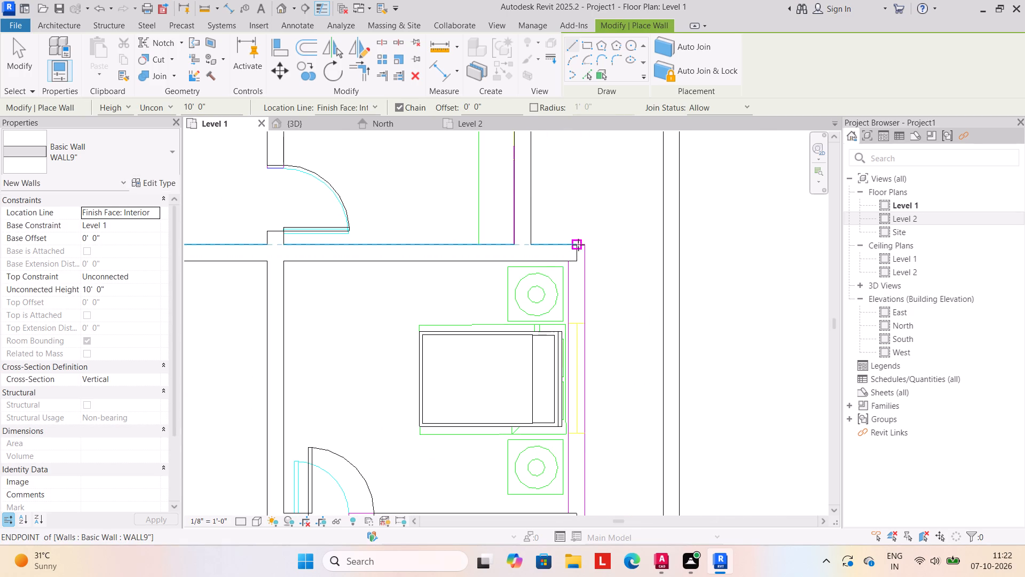
left_click(585, 244)
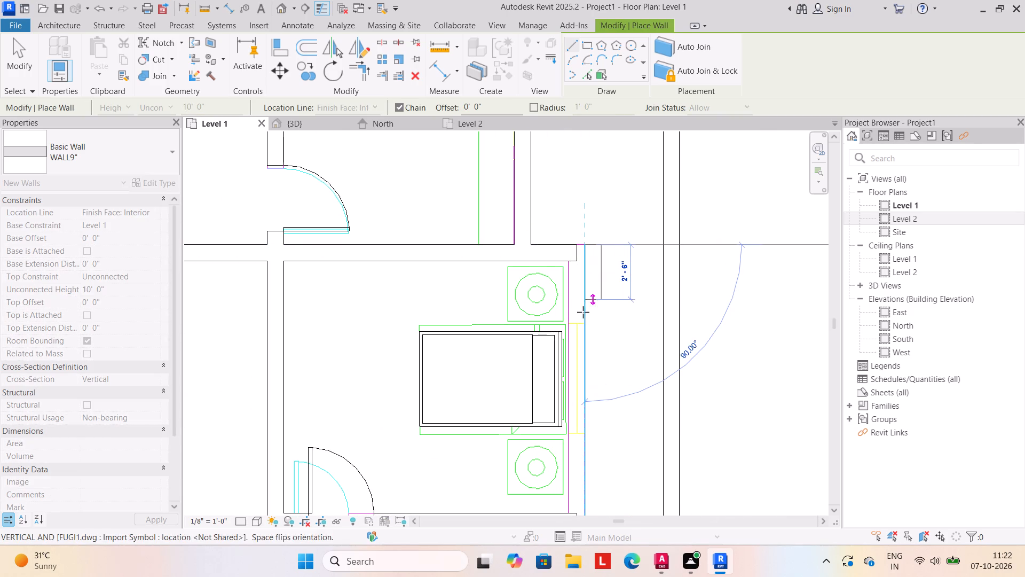
key("space")
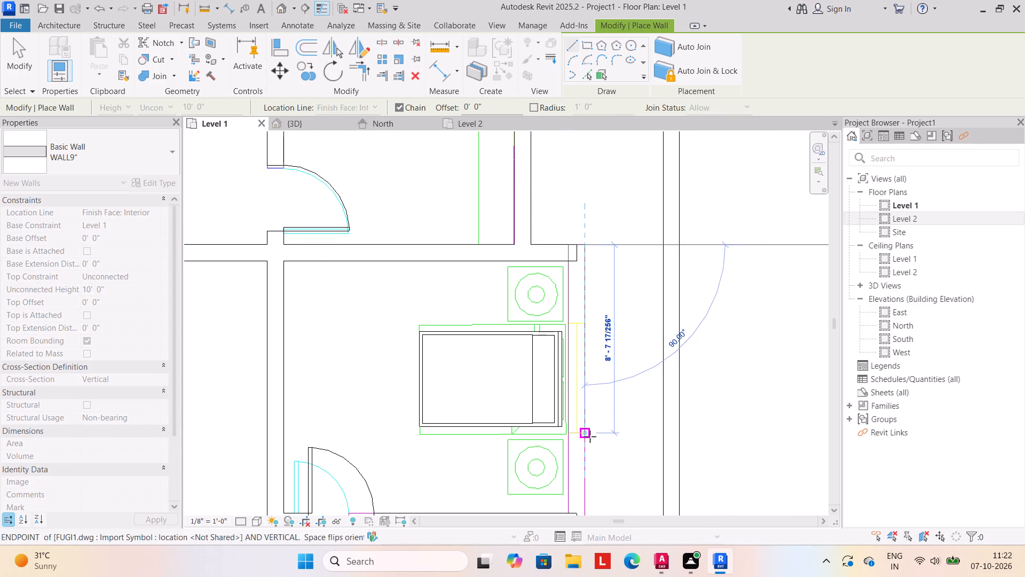
middle_click_drag(587, 422, 590, 201)
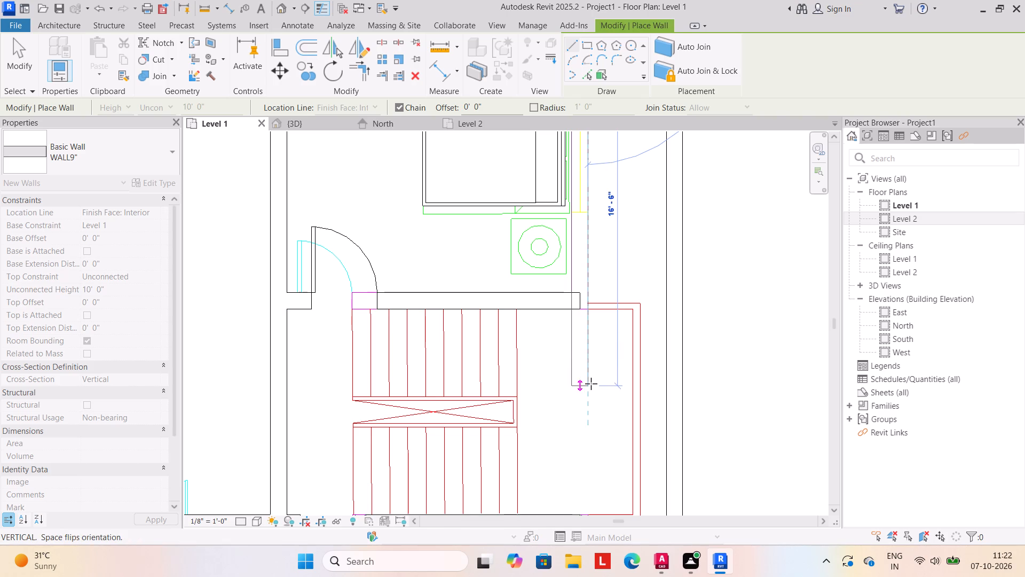
middle_click_drag(591, 384, 624, 206)
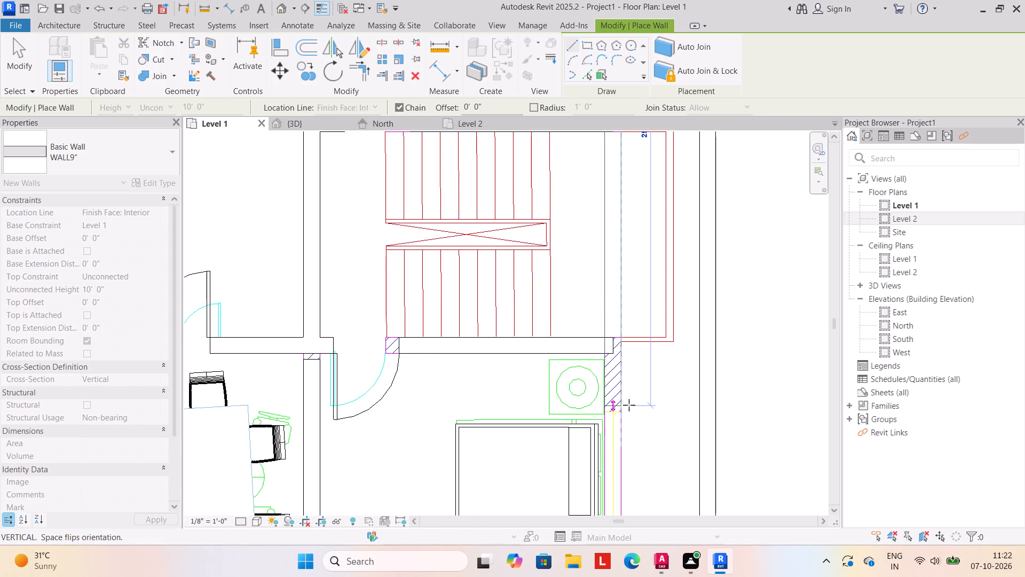
middle_click_drag(629, 401, 628, 251)
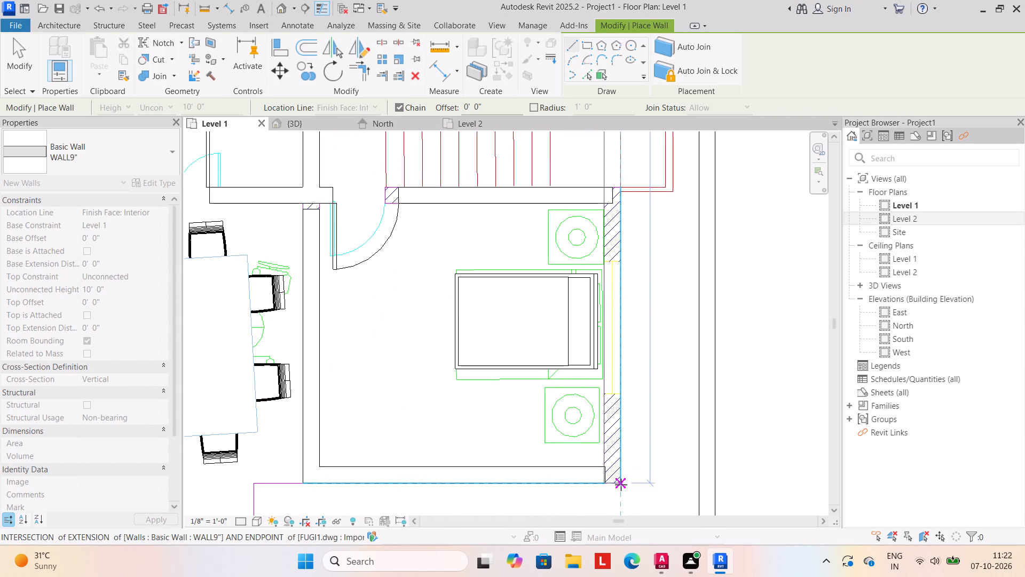
scroll(620, 485, "up", 5)
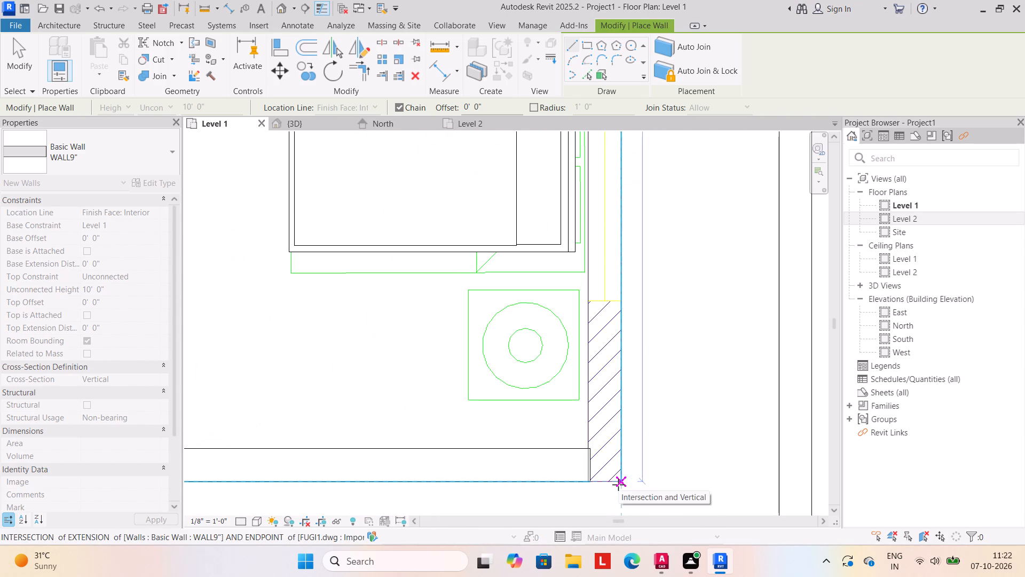
left_click(619, 481)
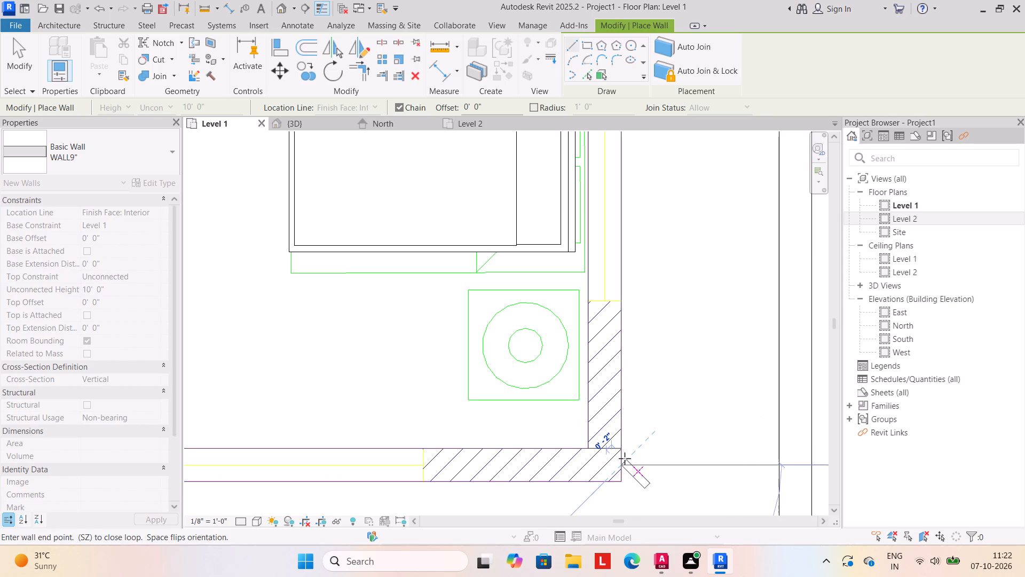
key("Escape")
scroll(679, 372, "down", 9)
Examine the new Level 1 east walls in the 3D view.
left_click(313, 123)
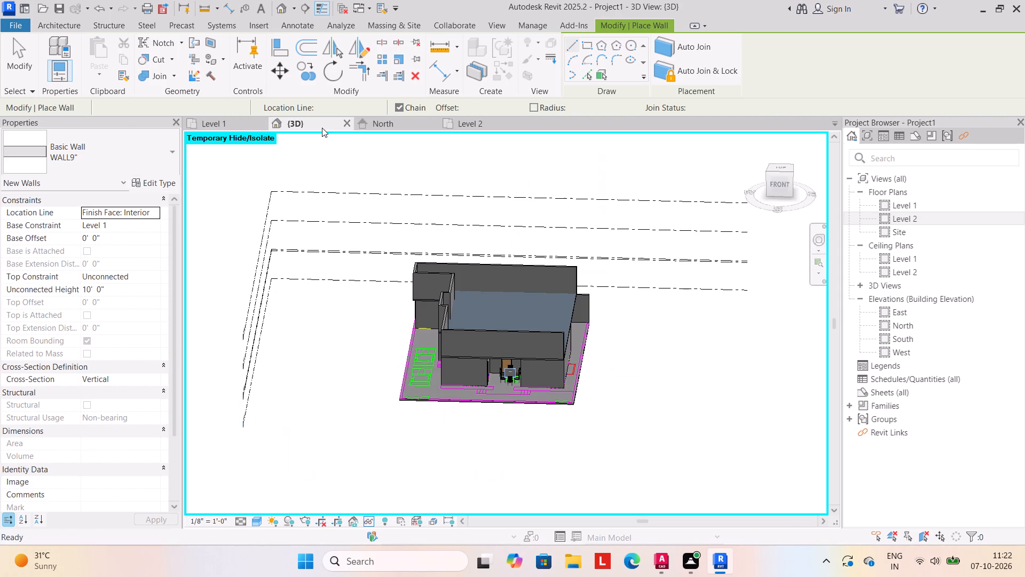
key("Escape")
middle_click_drag(691, 394, 667, 397, "shift")
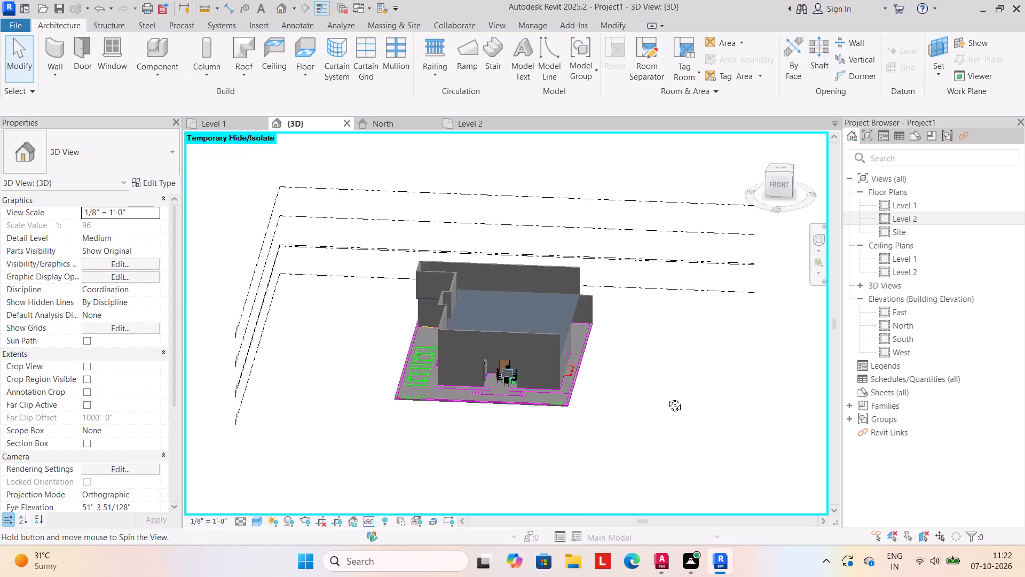
middle_click_drag(667, 397, 451, 377, "shift")
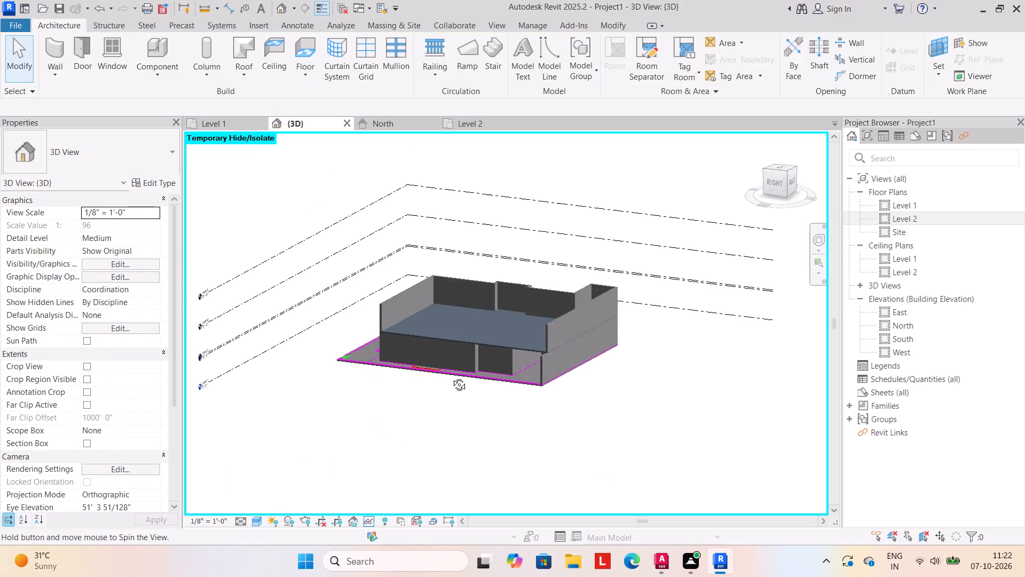
middle_click_drag(451, 377, 541, 420, "shift")
middle_click_drag(594, 441, 565, 381, "shift")
scroll(594, 440, "up", 1, "shift")
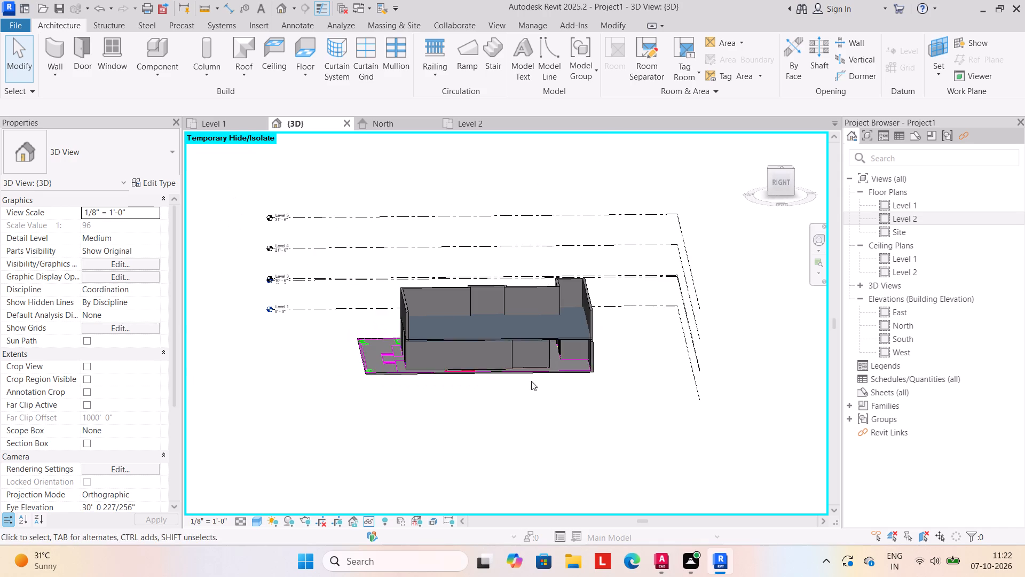
left_click(508, 352)
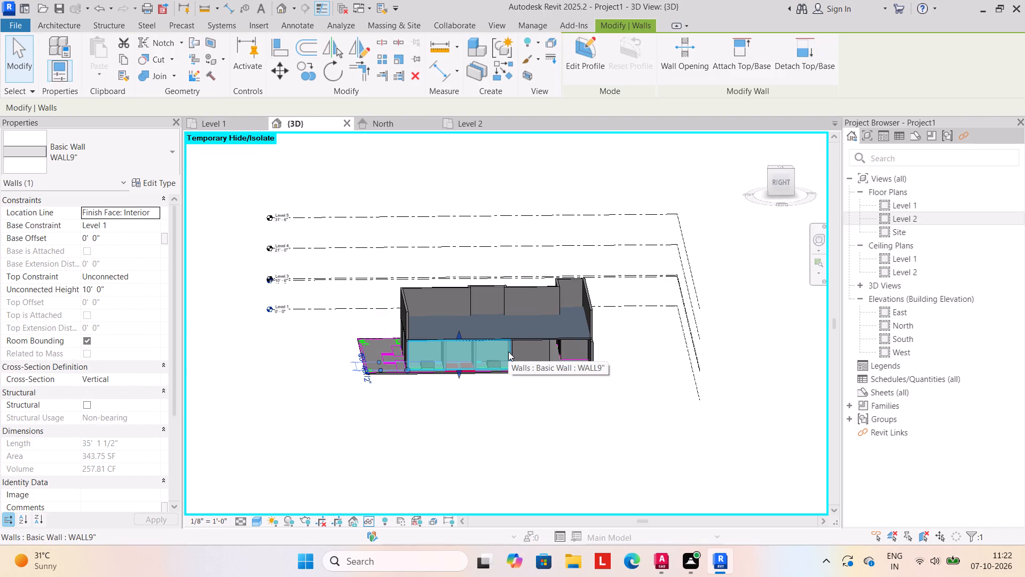
key("Escape")
left_click(547, 358)
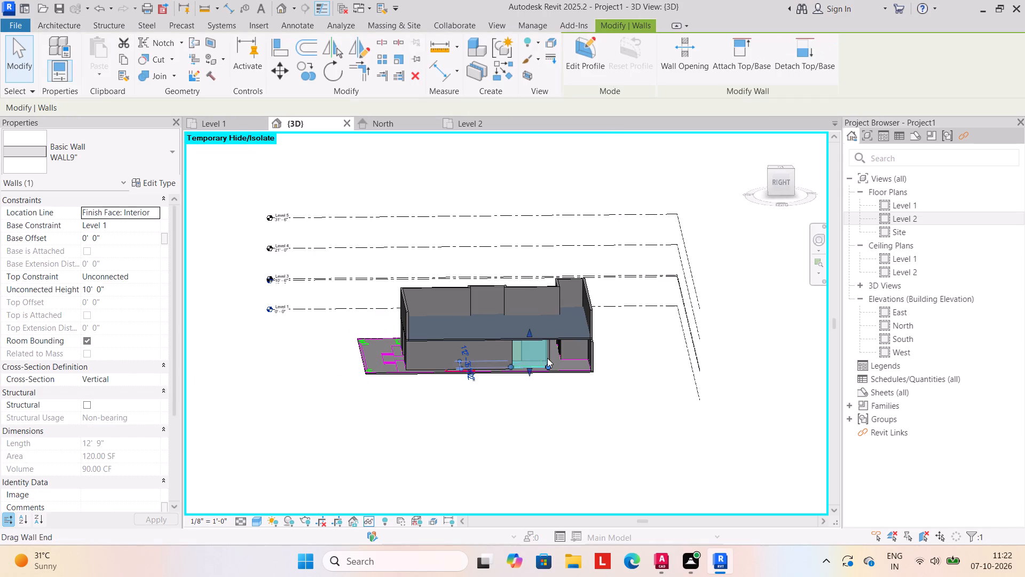
key("Escape")
Examine the Level 2 WALL9" walls along the west side and front of the building in 3D.
middle_click_drag(436, 410, 738, 438, "shift")
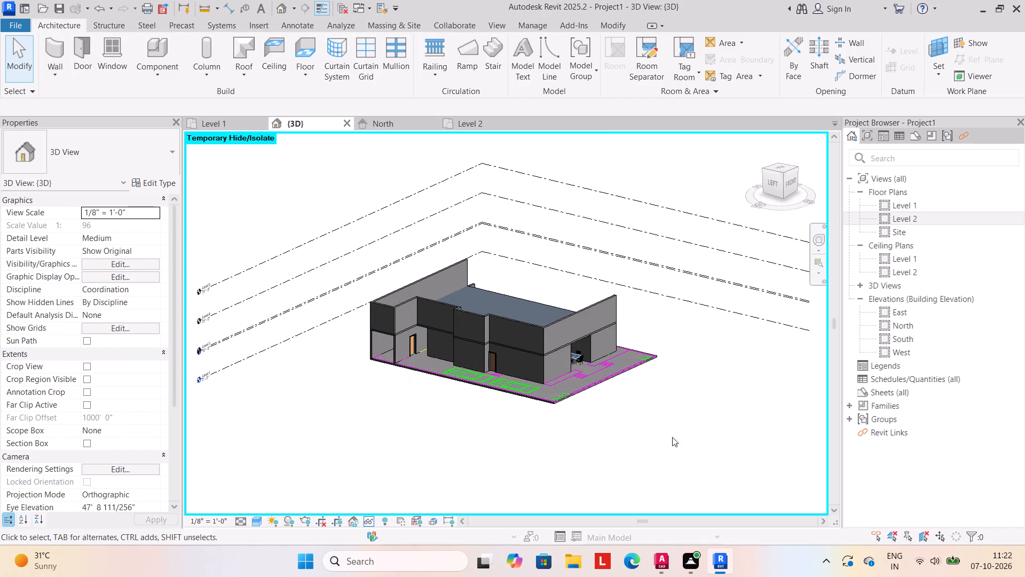
left_click(526, 329)
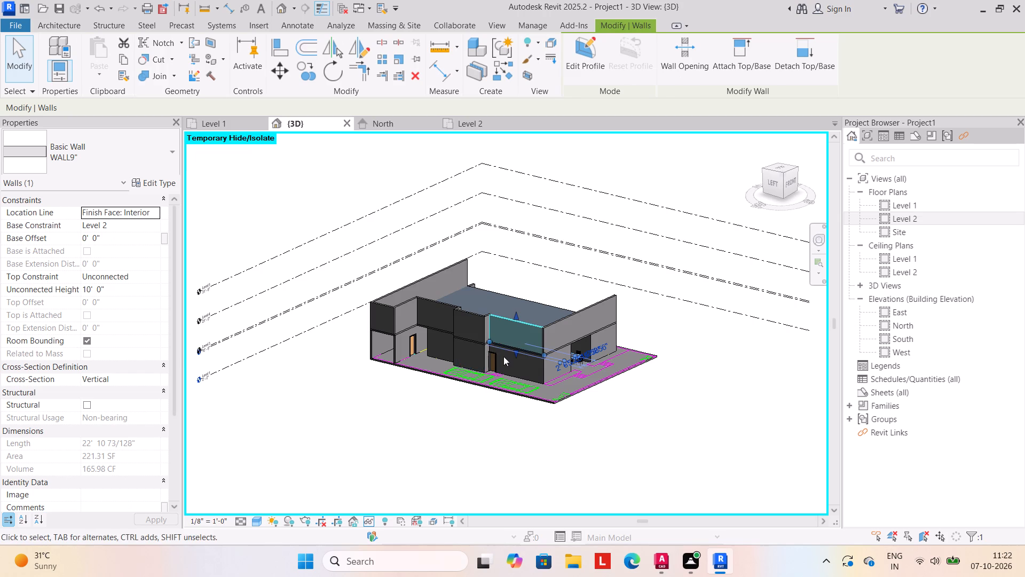
scroll(505, 358, "up", 6)
left_click(432, 262)
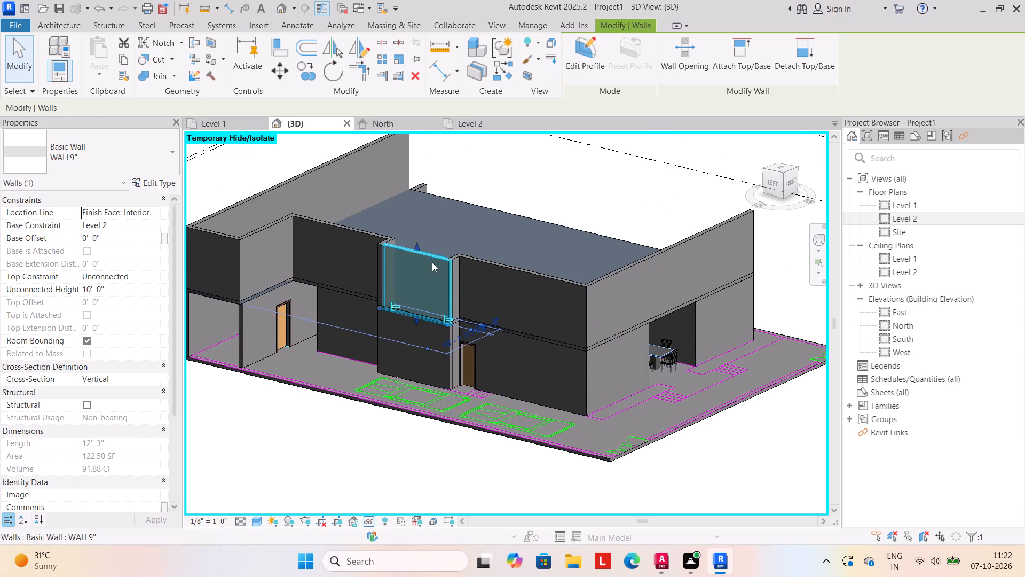
key("grave")
left_click(342, 228)
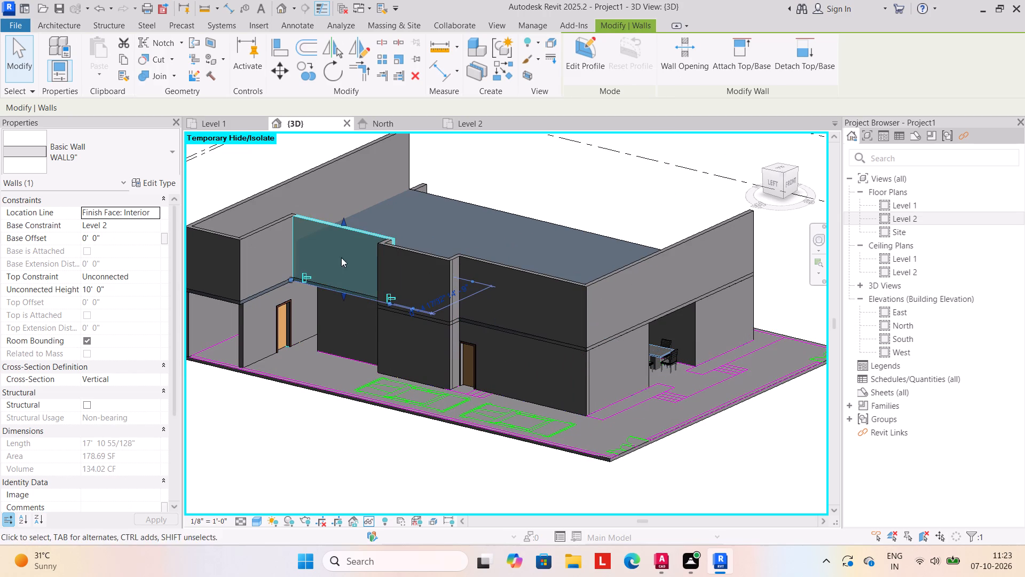
key("grave")
left_click(264, 229)
key("grave")
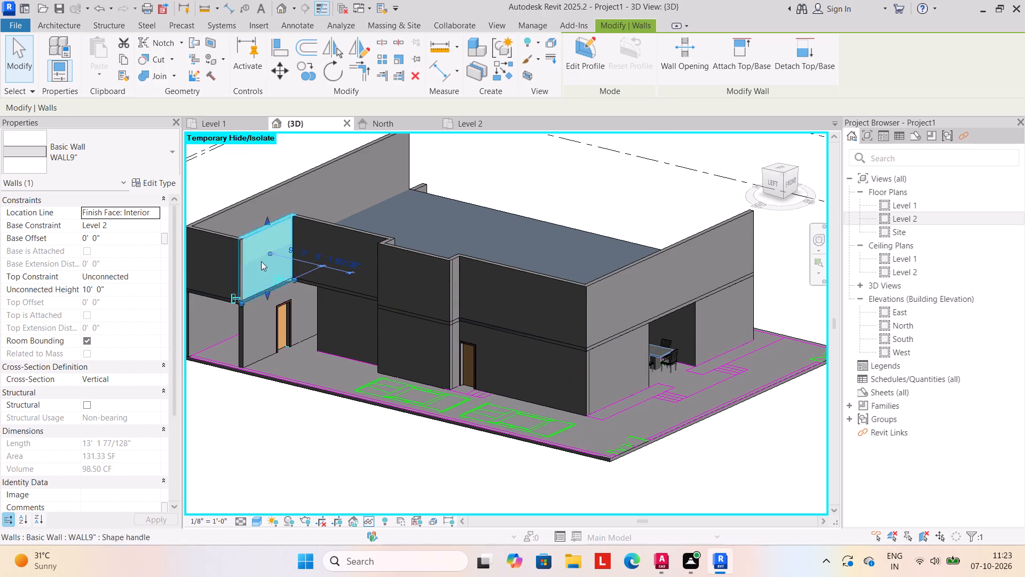
left_click(229, 244)
left_click(231, 238)
key("grave")
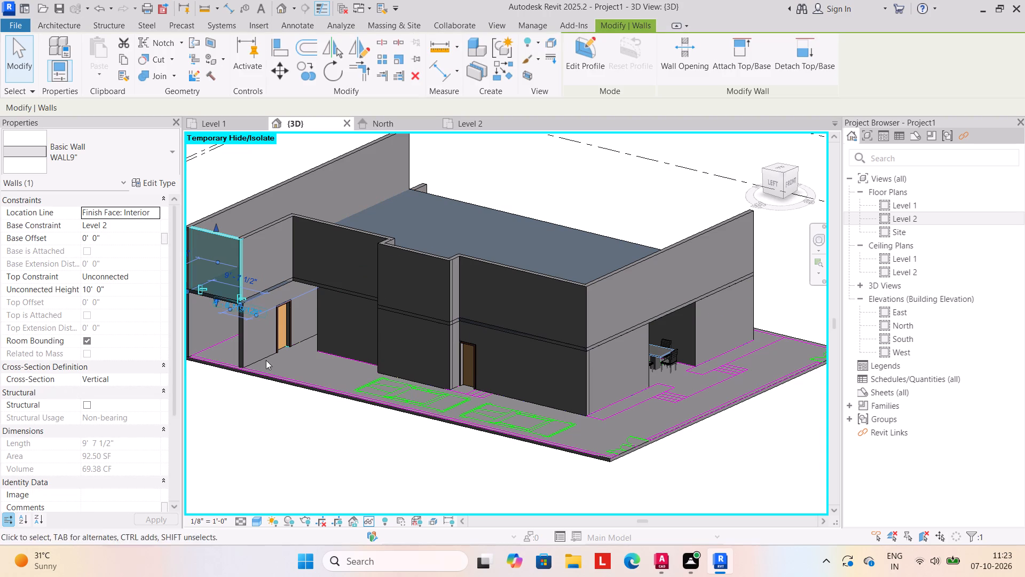
left_click(617, 271)
key("grave")
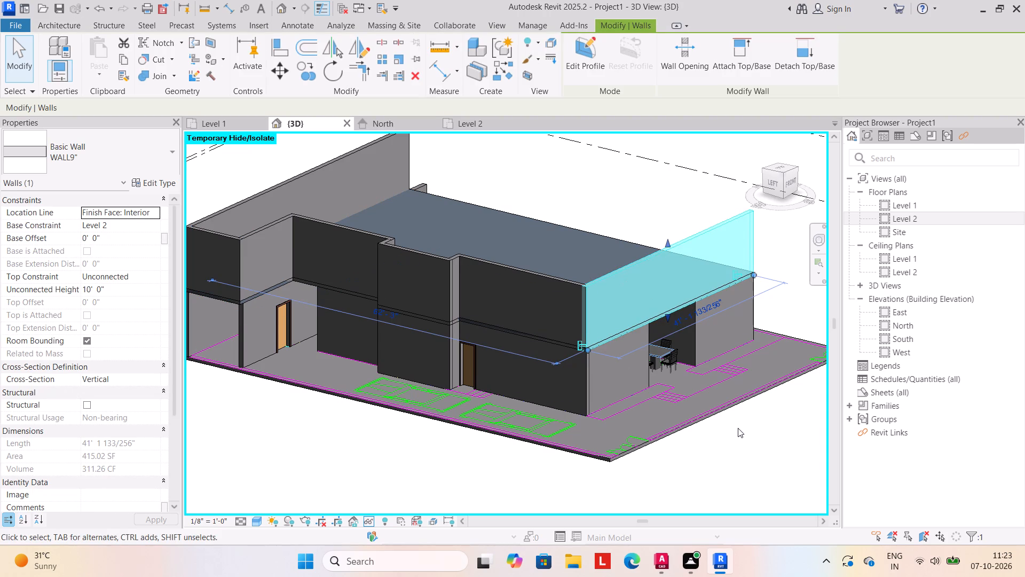
middle_click_drag(737, 433, 572, 435, "shift")
key("Escape")
Copy the two Level 1 east walls and the wall between the northeast room and middle-east bedroom, pasting them aligned to Level 2.
scroll(537, 394, "down", 2)
middle_click_drag(515, 393, 480, 393)
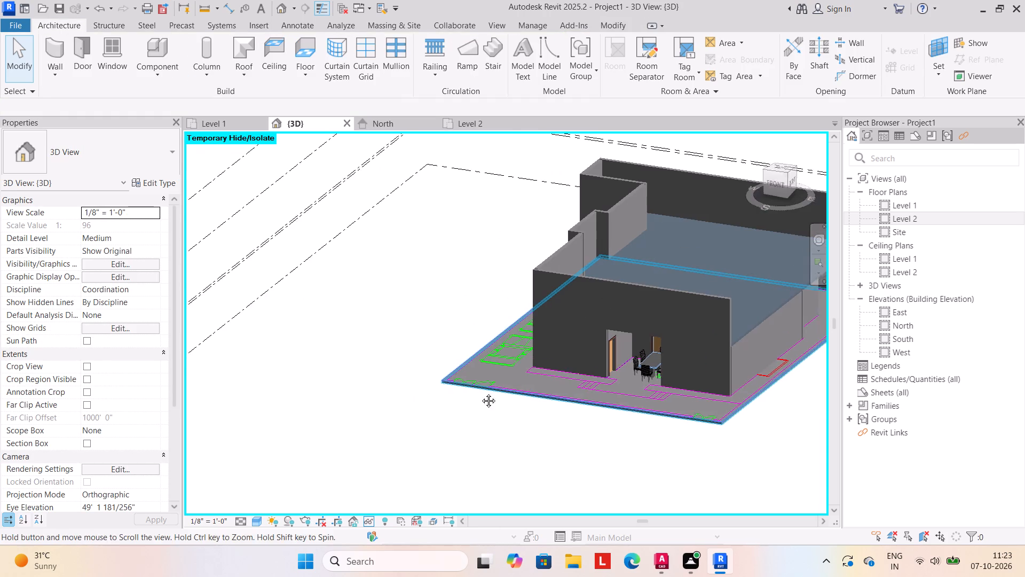
middle_click_drag(480, 393, 374, 388)
middle_click_drag(442, 410, 501, 405, "shift")
middle_click_drag(745, 385, 555, 379, "shift")
left_click(681, 399)
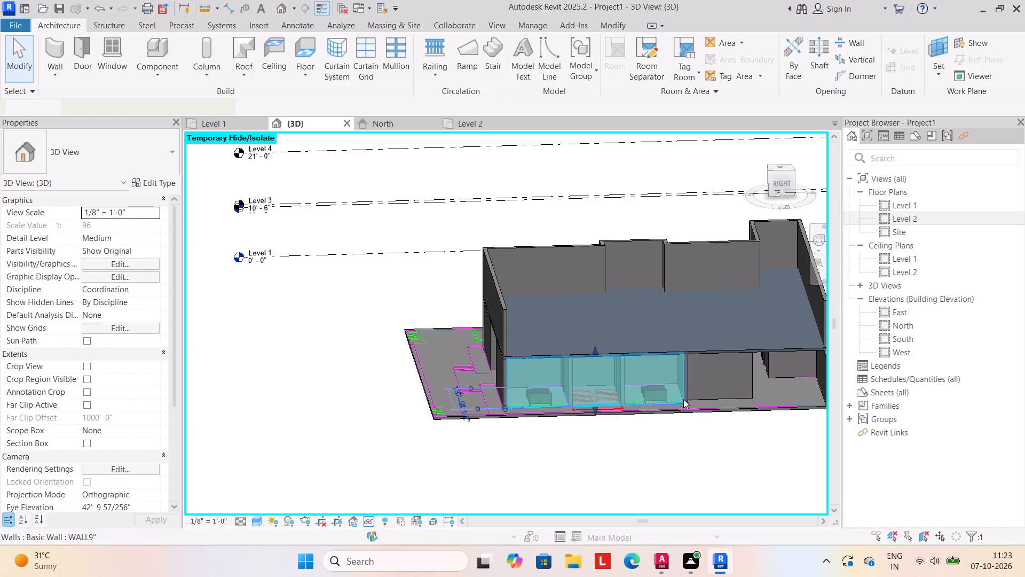
left_click(721, 391, "ctrl")
left_click(713, 398, "ctrl")
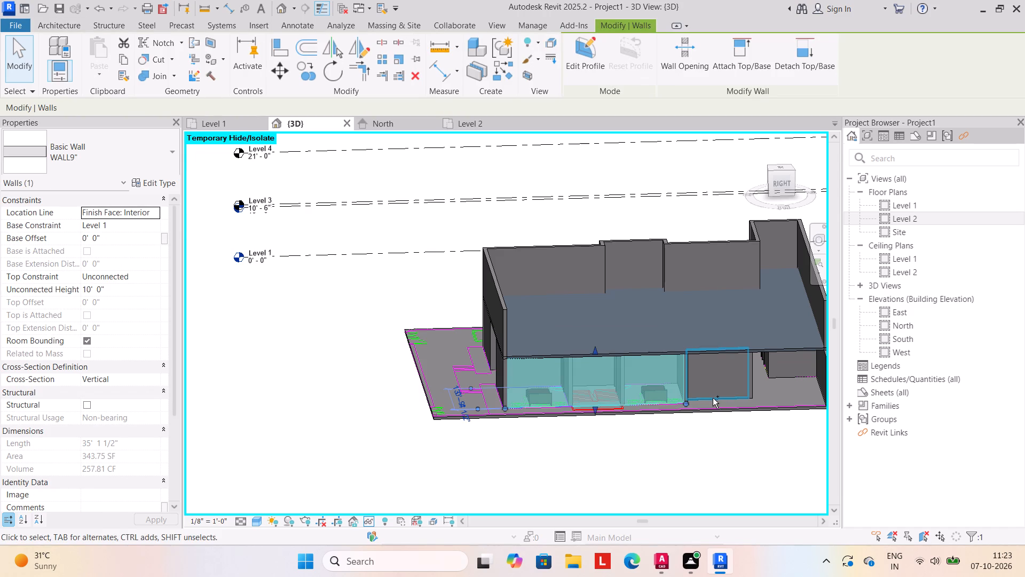
middle_click_drag(710, 447, 616, 440, "shift")
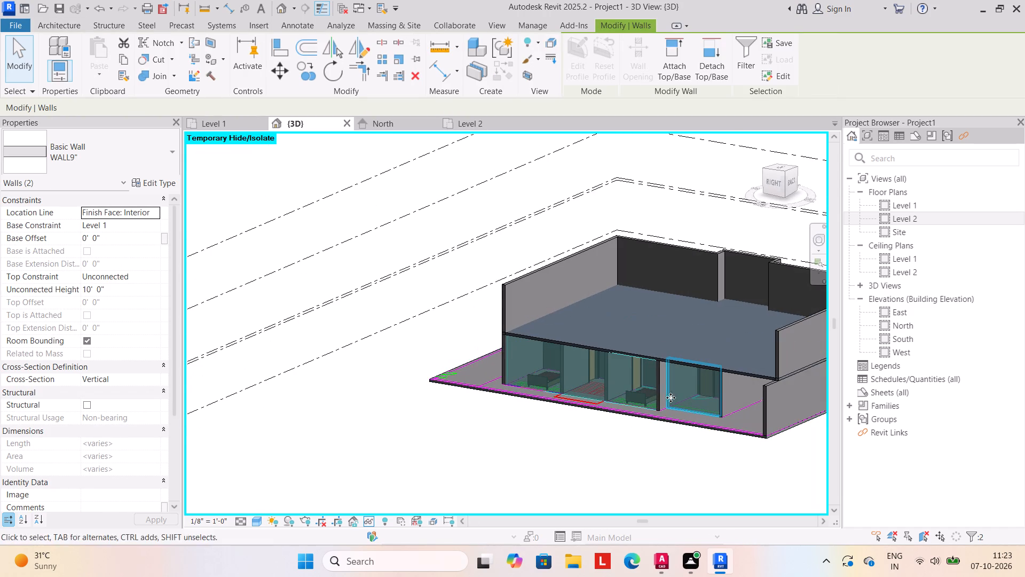
scroll(667, 395, "up", 11, "ctrl")
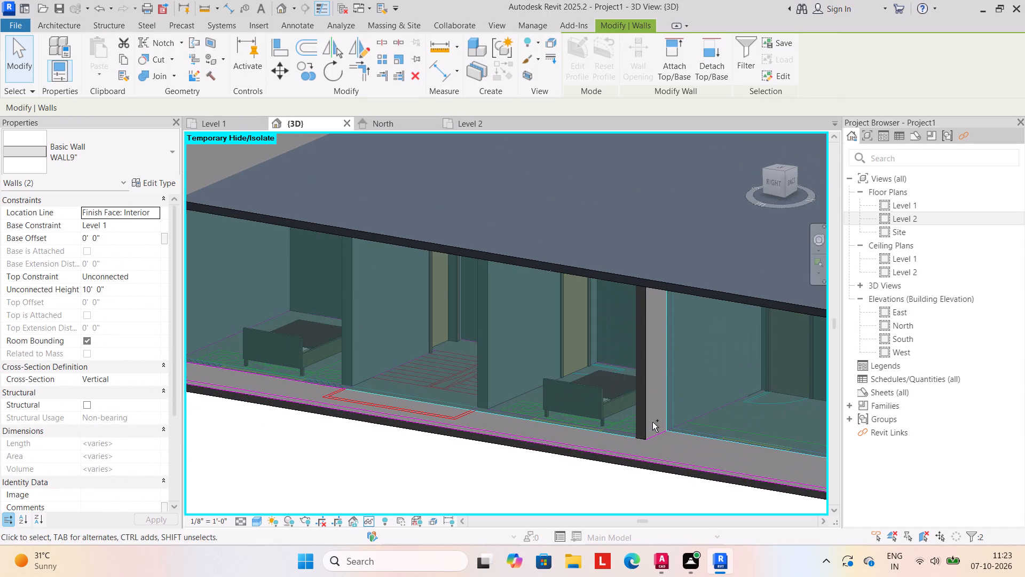
left_click(652, 424, "ctrl")
left_click(649, 432, "ctrl")
scroll(663, 437, "up", 9)
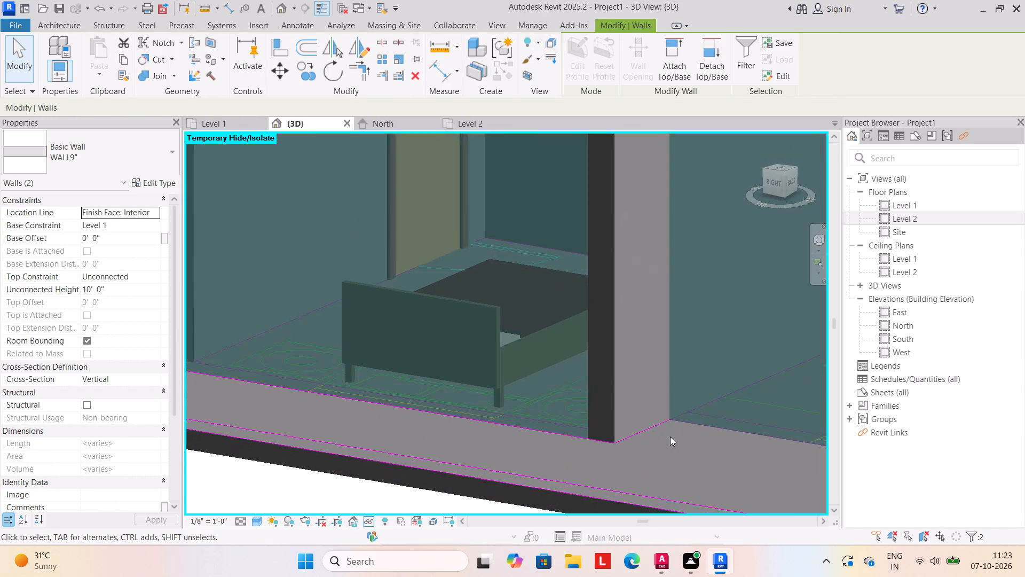
scroll(670, 436, "up", 2)
left_click(627, 425, "ctrl")
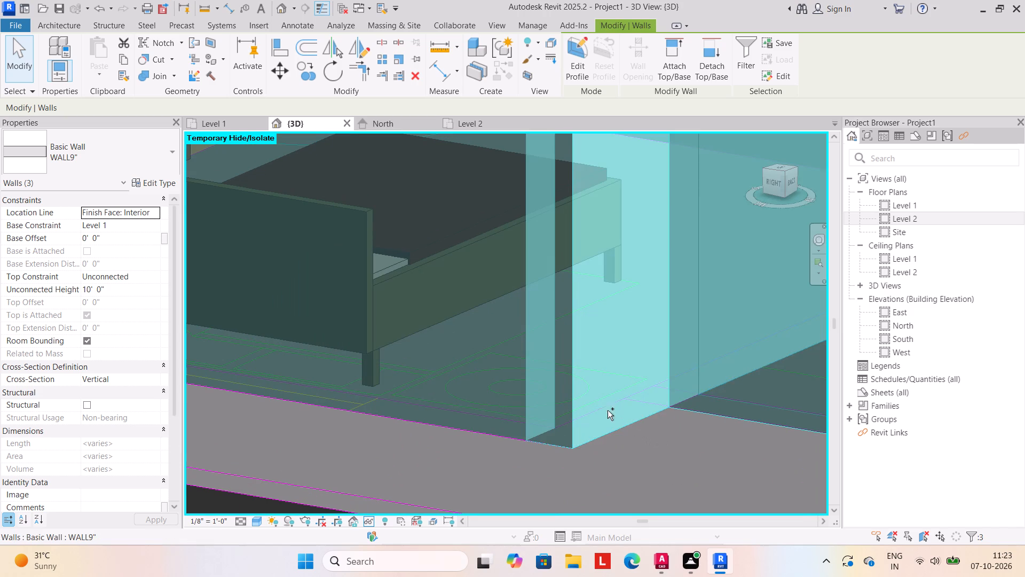
scroll(630, 379, "down", 4)
scroll(632, 322, "down", 3)
scroll(629, 263, "down", 2)
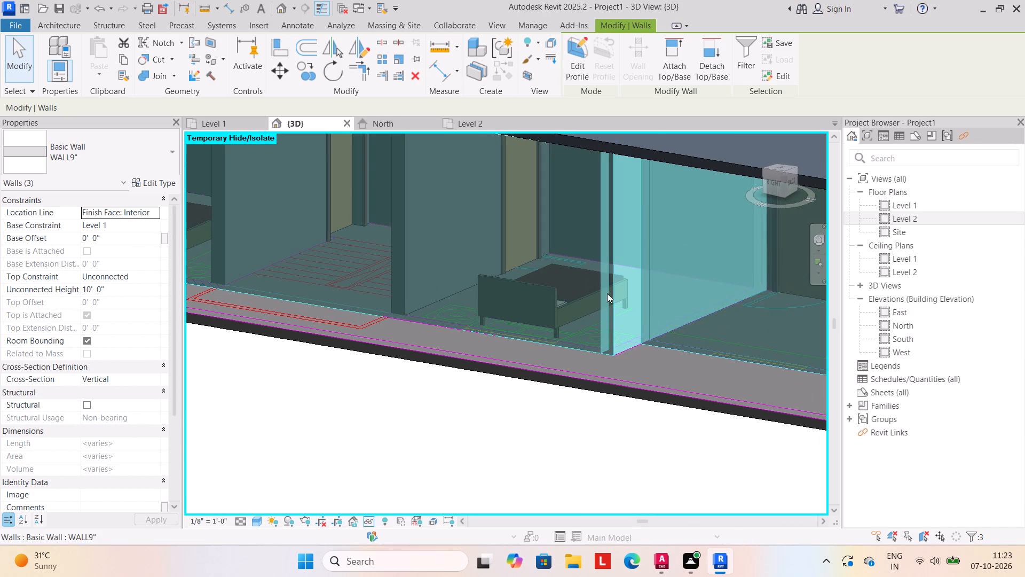
middle_click_drag(559, 316, 650, 332, "shift")
scroll(638, 323, "down", 3)
middle_click_drag(637, 312, 455, 173)
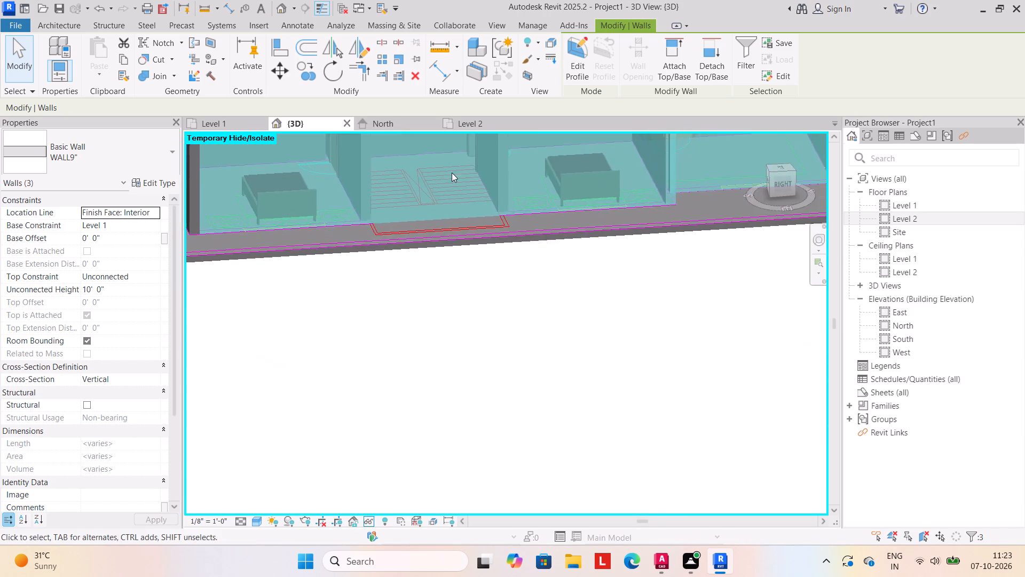
scroll(535, 229, "down", 8)
middle_click_drag(603, 299, 525, 280, "shift")
middle_click_drag(522, 292, 571, 297, "shift")
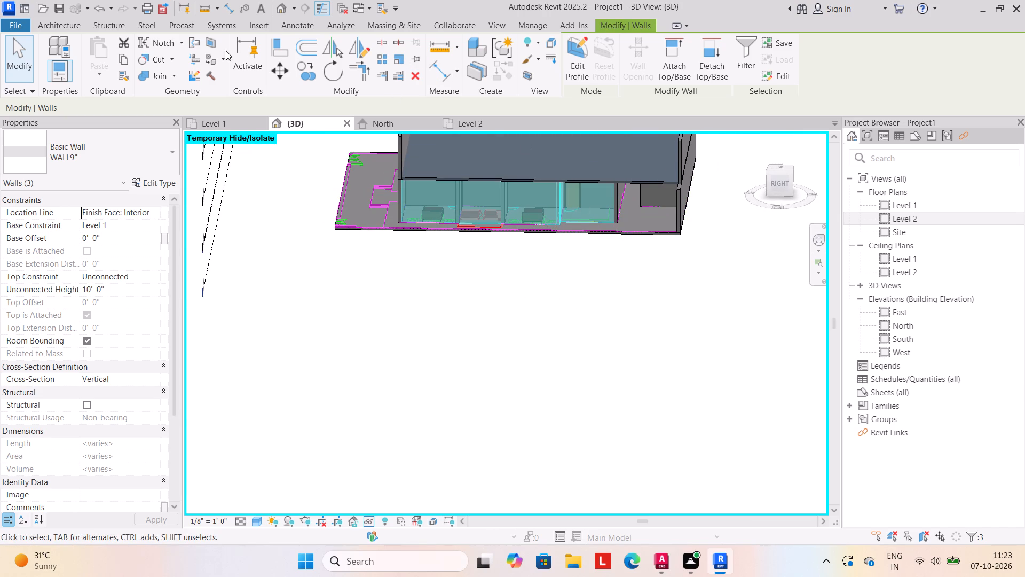
left_click(123, 60)
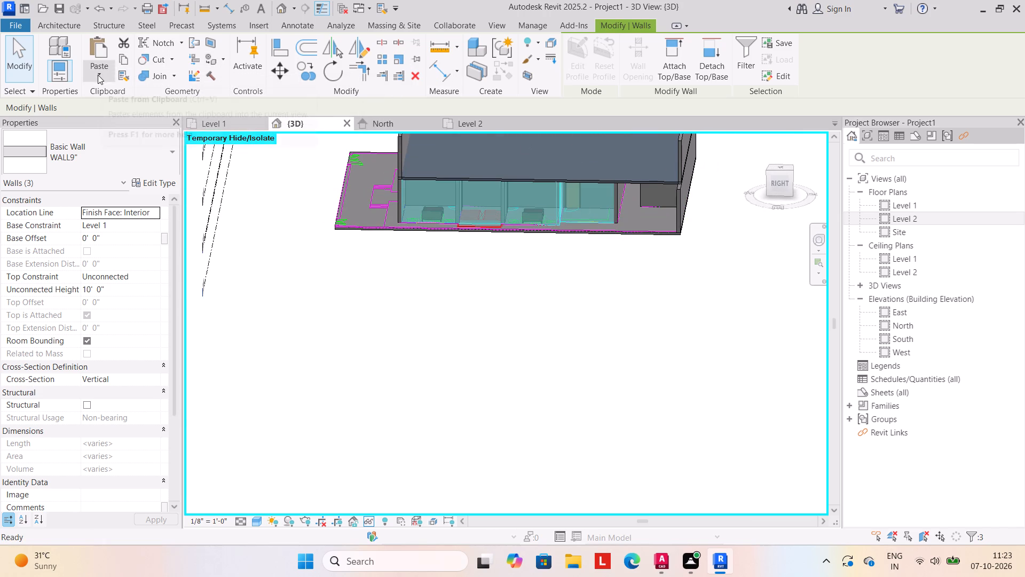
left_click(98, 75)
left_click(124, 119)
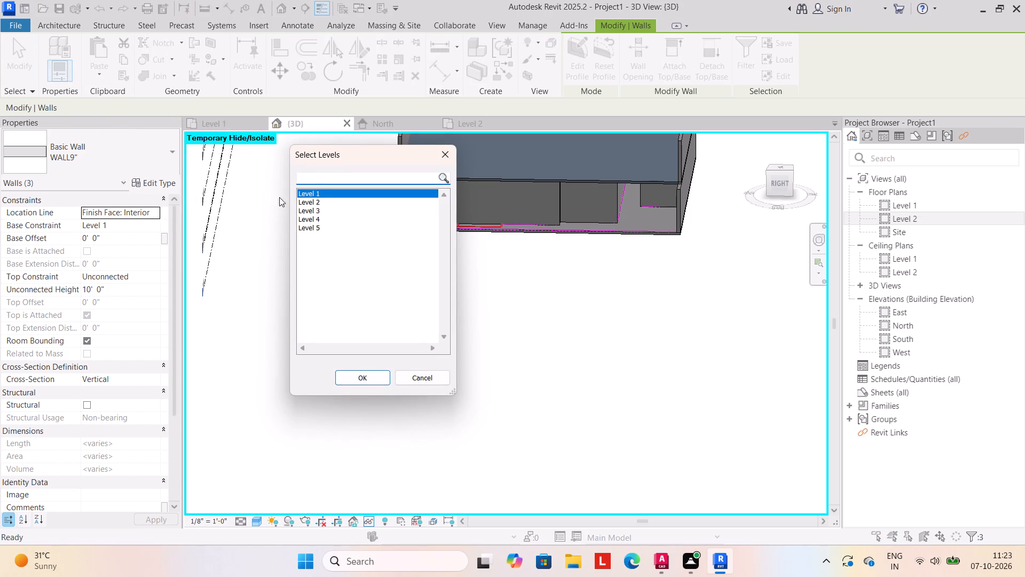
left_click(304, 202)
left_click(358, 376)
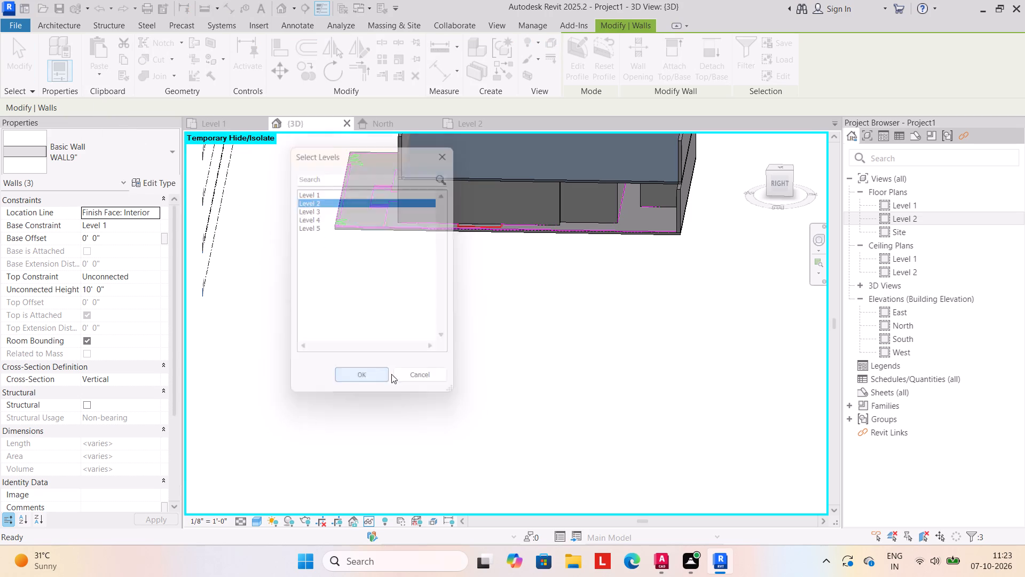
left_click(452, 363)
middle_click_drag(445, 364, 437, 365, "shift")
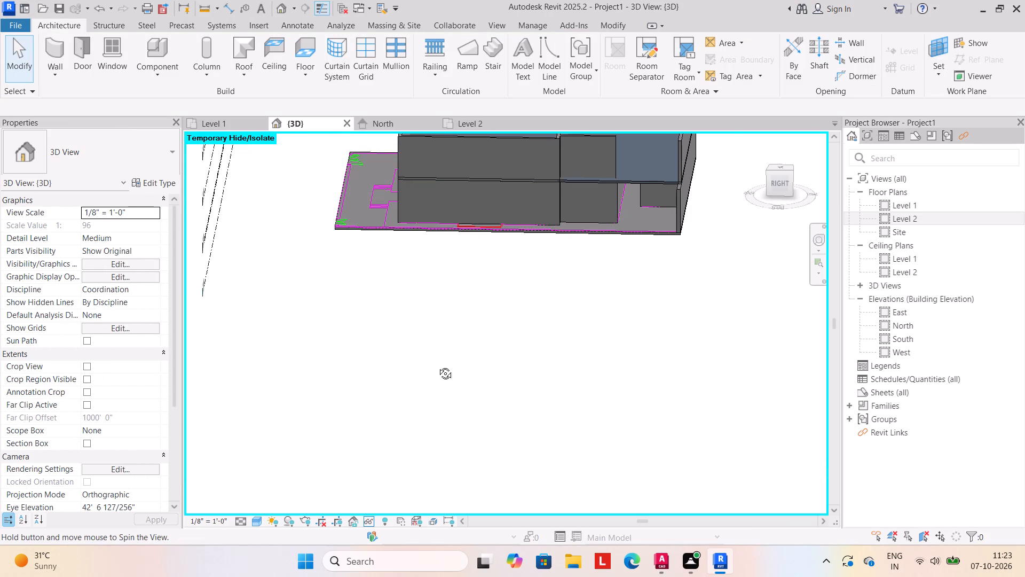
Delete the Level 2 WALL9" cross wall between the northeast room and the middle-east bedroom.
middle_click_drag(437, 365, 476, 441, "shift")
scroll(463, 396, "down", 3)
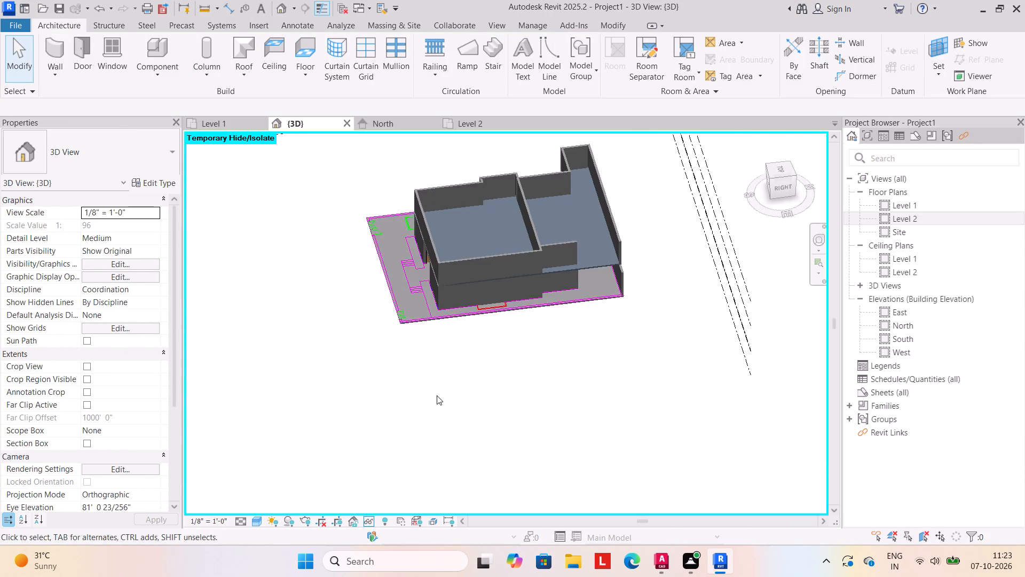
middle_click_drag(433, 401, 405, 424)
left_click(498, 226)
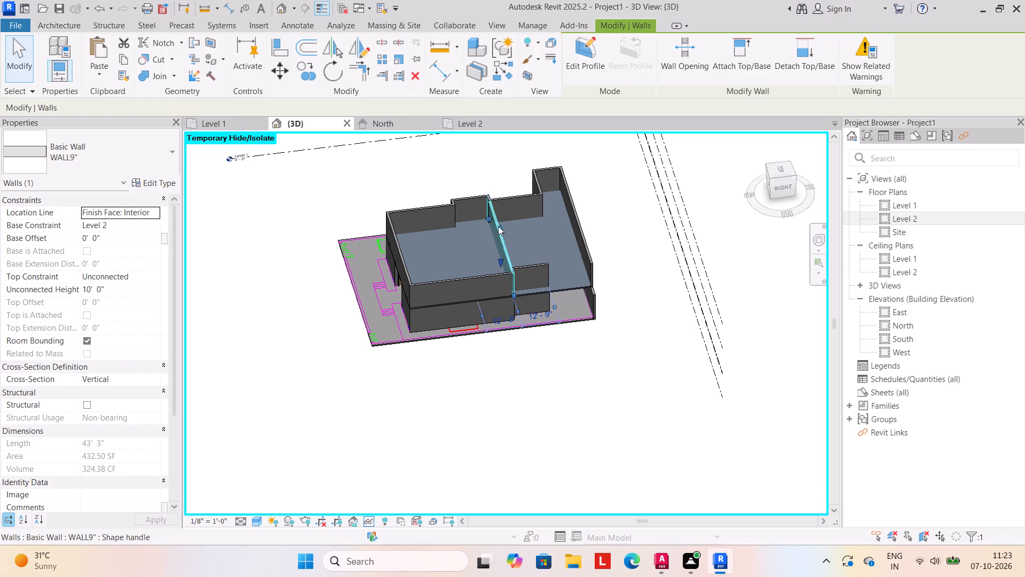
key("Delete")
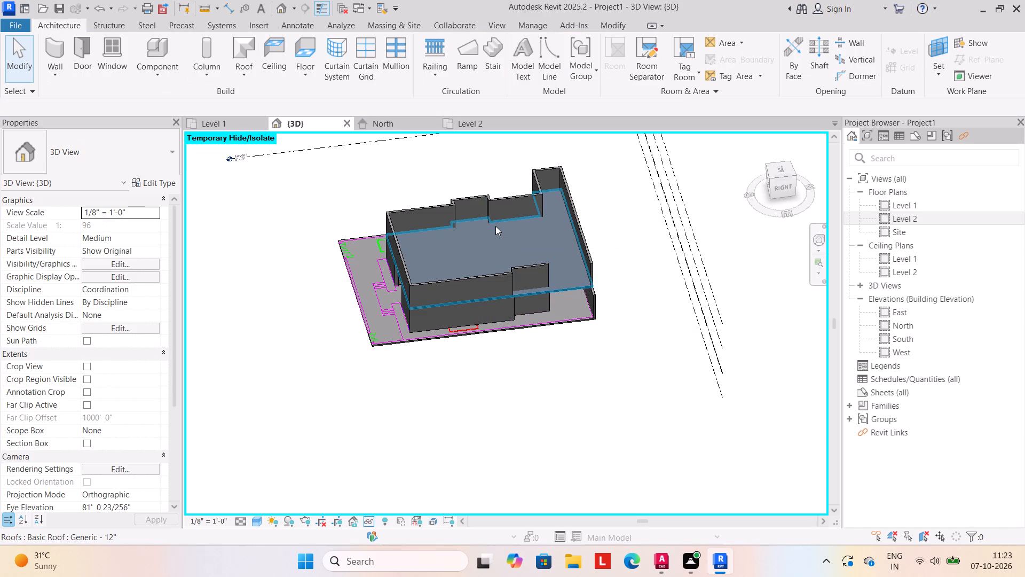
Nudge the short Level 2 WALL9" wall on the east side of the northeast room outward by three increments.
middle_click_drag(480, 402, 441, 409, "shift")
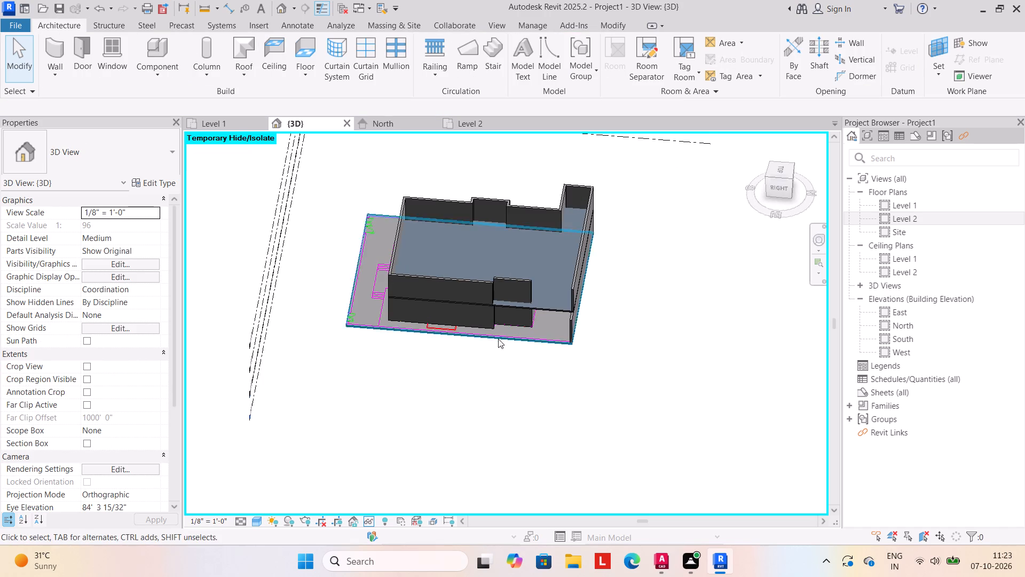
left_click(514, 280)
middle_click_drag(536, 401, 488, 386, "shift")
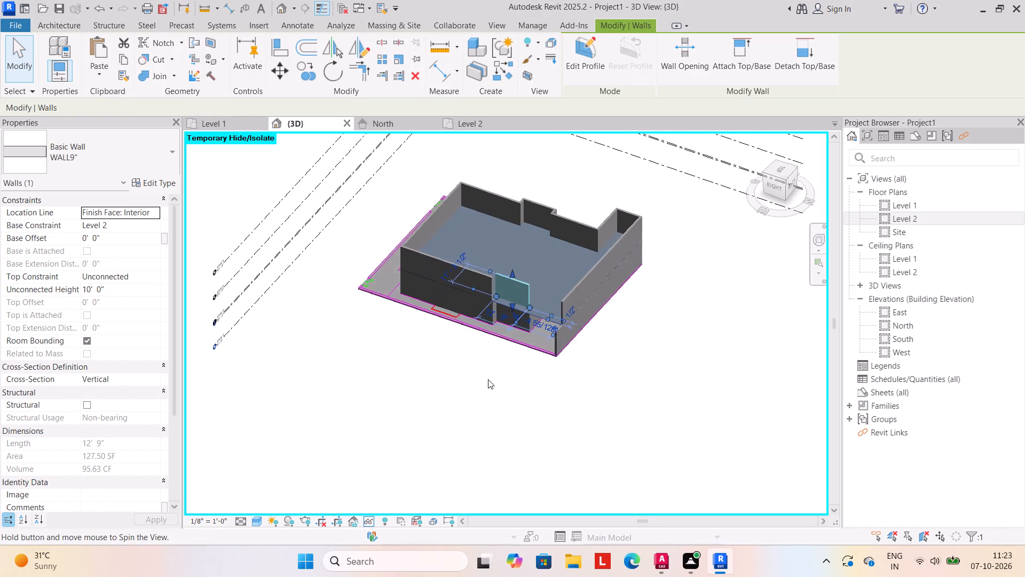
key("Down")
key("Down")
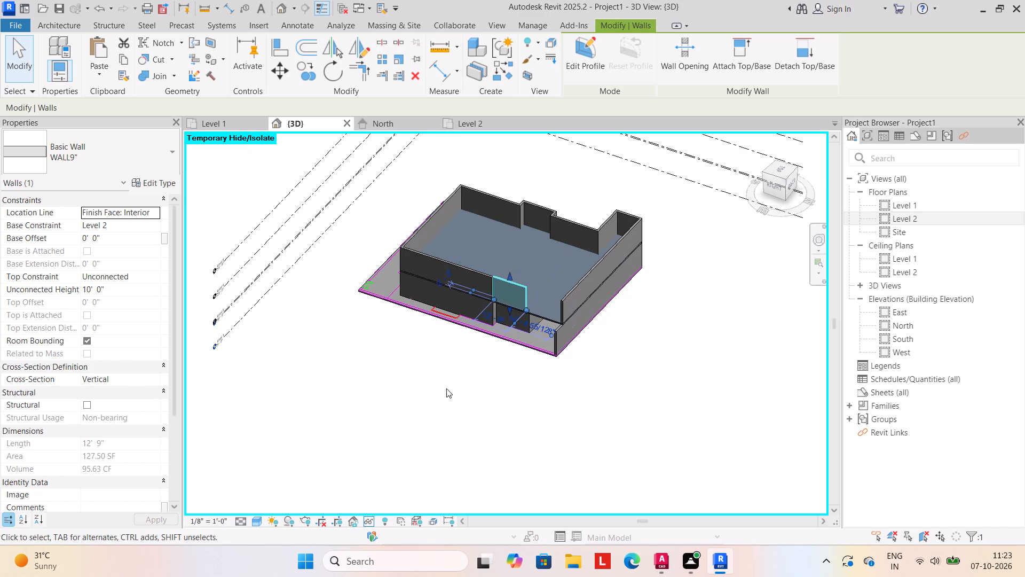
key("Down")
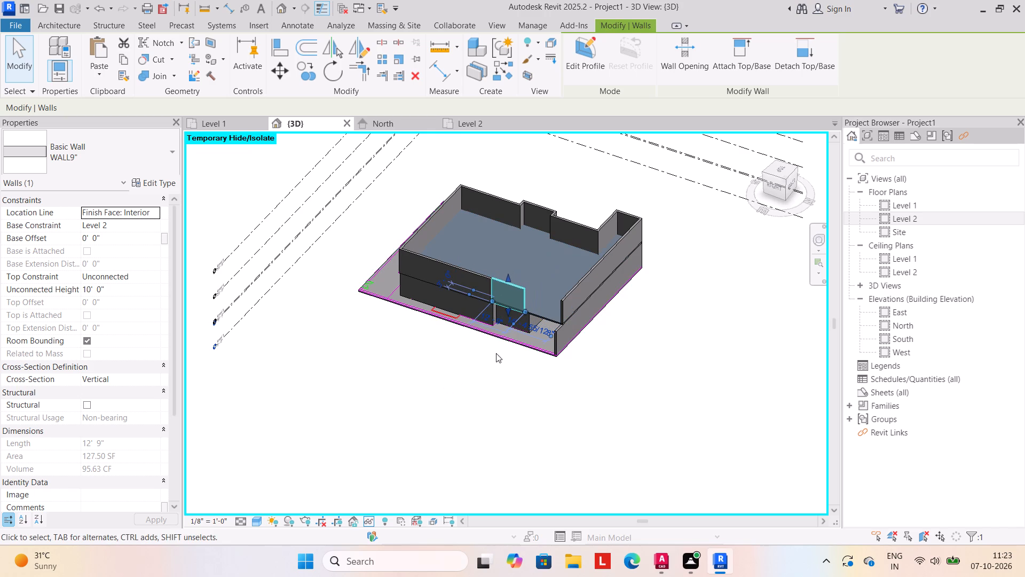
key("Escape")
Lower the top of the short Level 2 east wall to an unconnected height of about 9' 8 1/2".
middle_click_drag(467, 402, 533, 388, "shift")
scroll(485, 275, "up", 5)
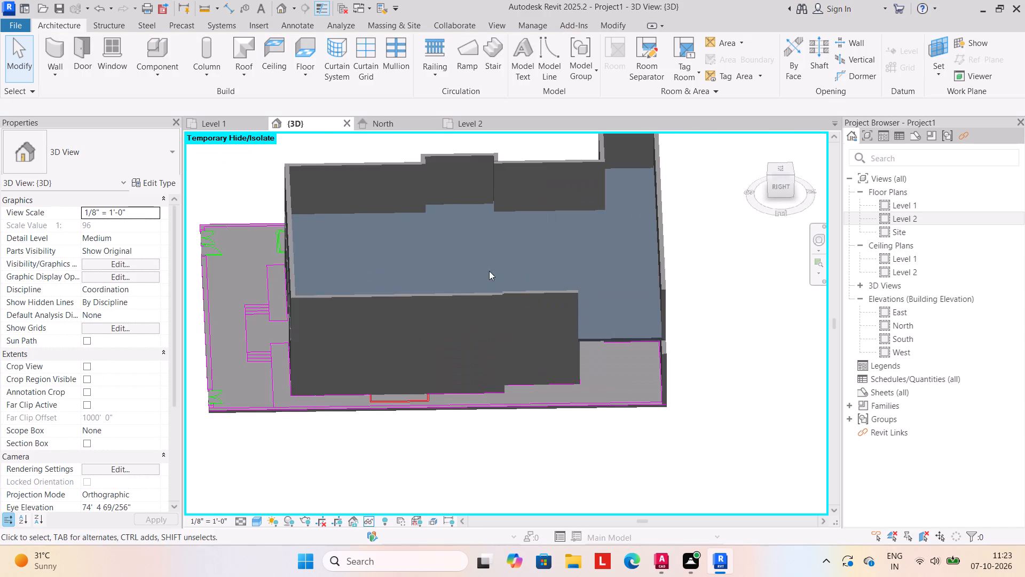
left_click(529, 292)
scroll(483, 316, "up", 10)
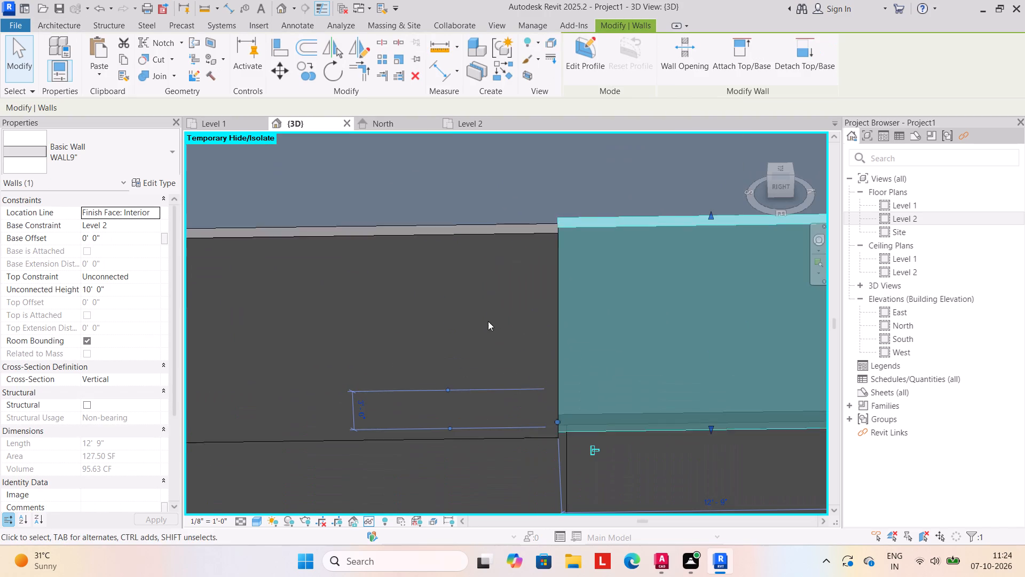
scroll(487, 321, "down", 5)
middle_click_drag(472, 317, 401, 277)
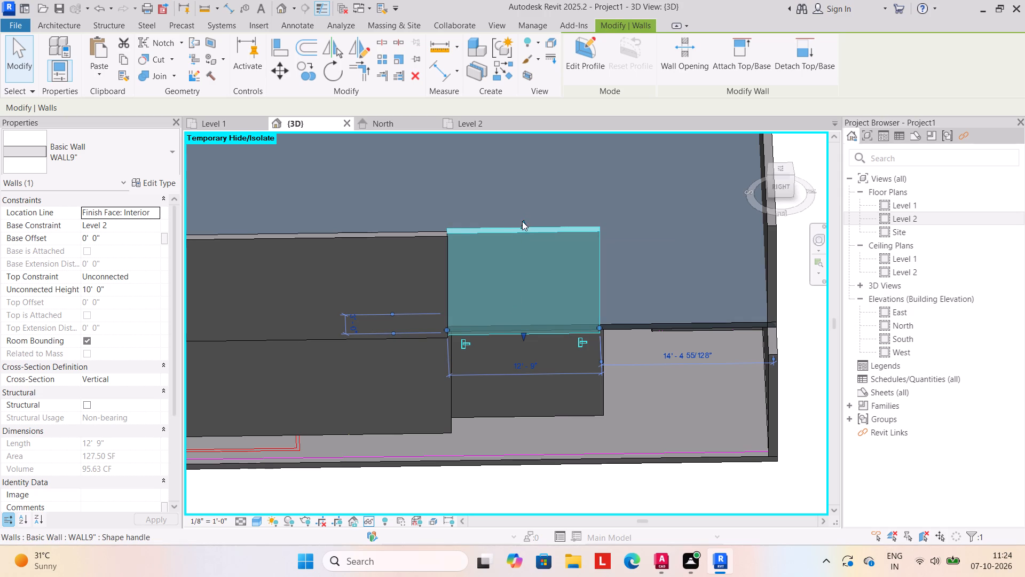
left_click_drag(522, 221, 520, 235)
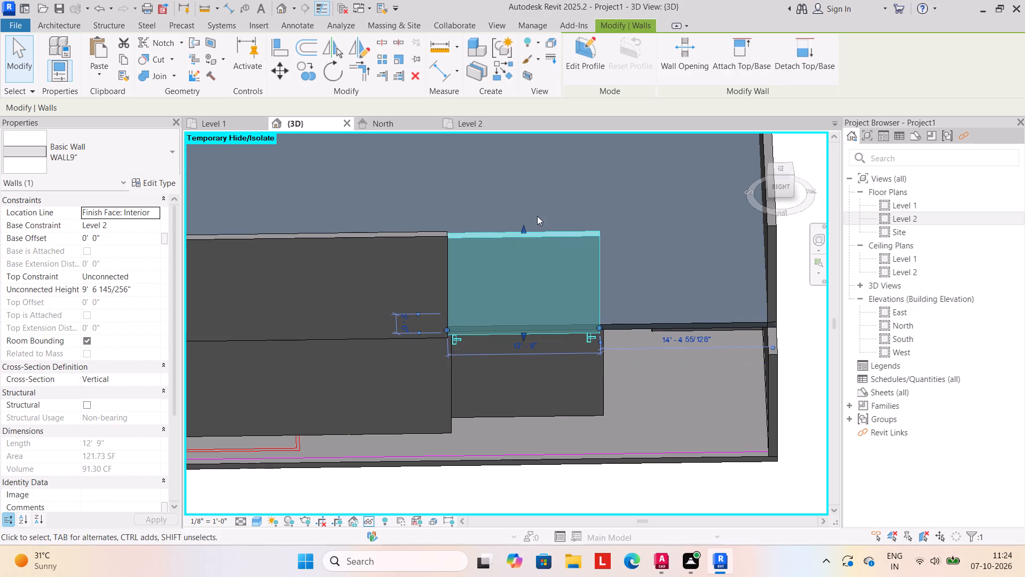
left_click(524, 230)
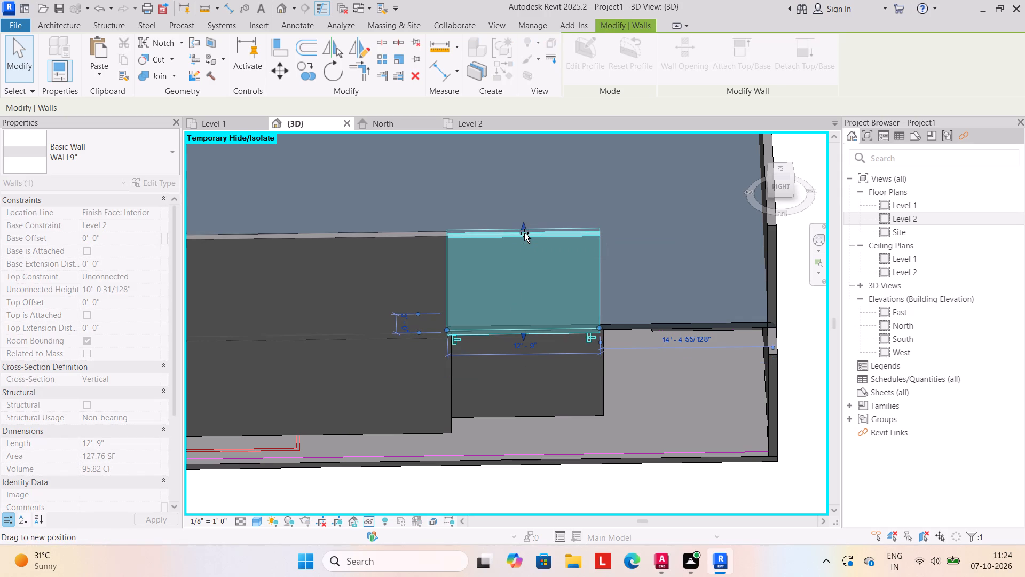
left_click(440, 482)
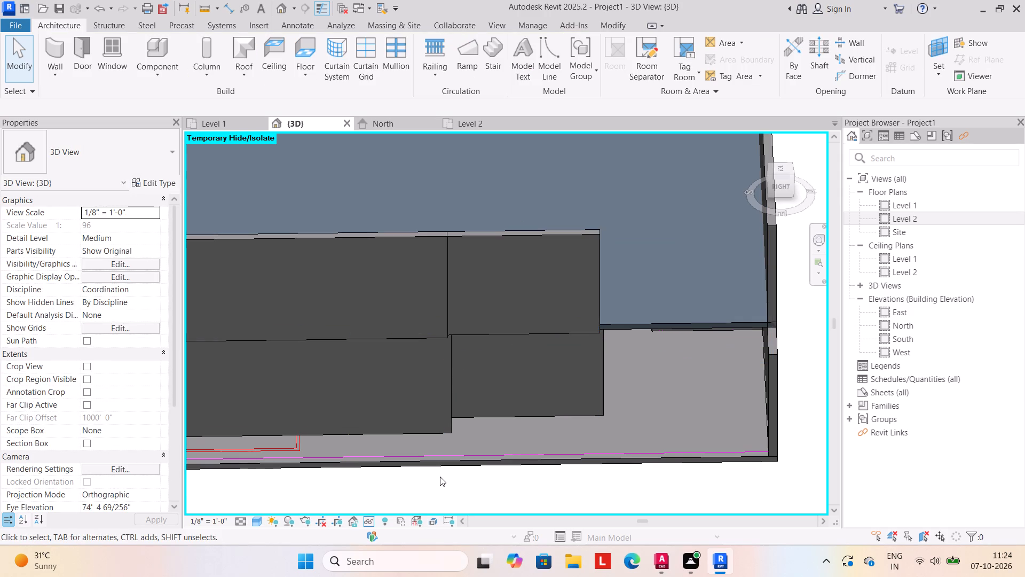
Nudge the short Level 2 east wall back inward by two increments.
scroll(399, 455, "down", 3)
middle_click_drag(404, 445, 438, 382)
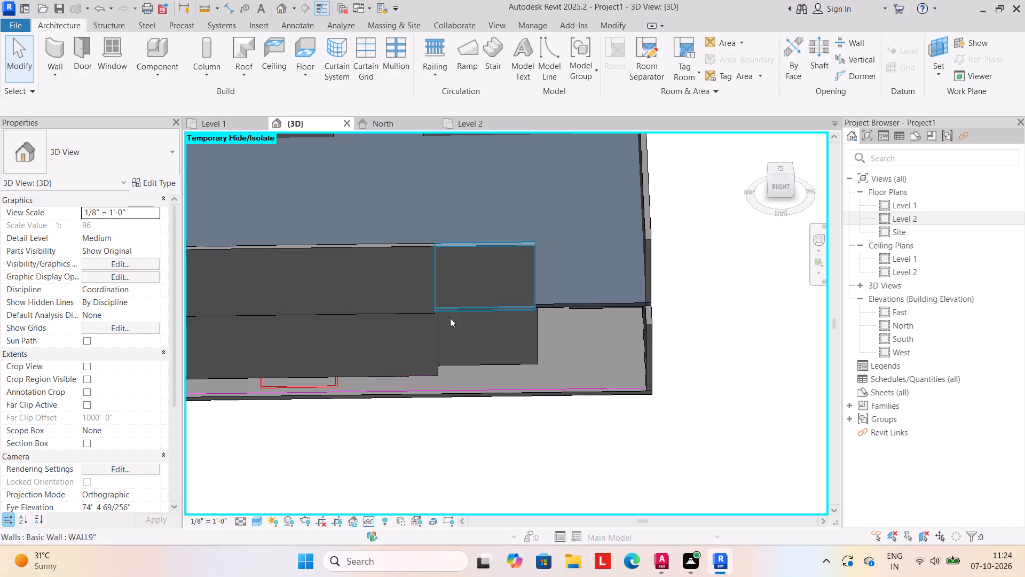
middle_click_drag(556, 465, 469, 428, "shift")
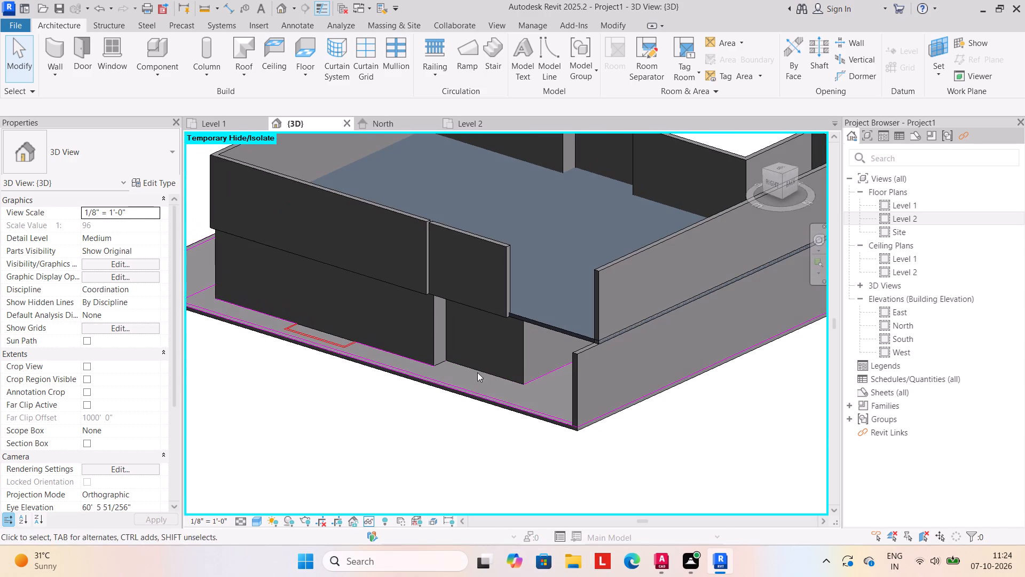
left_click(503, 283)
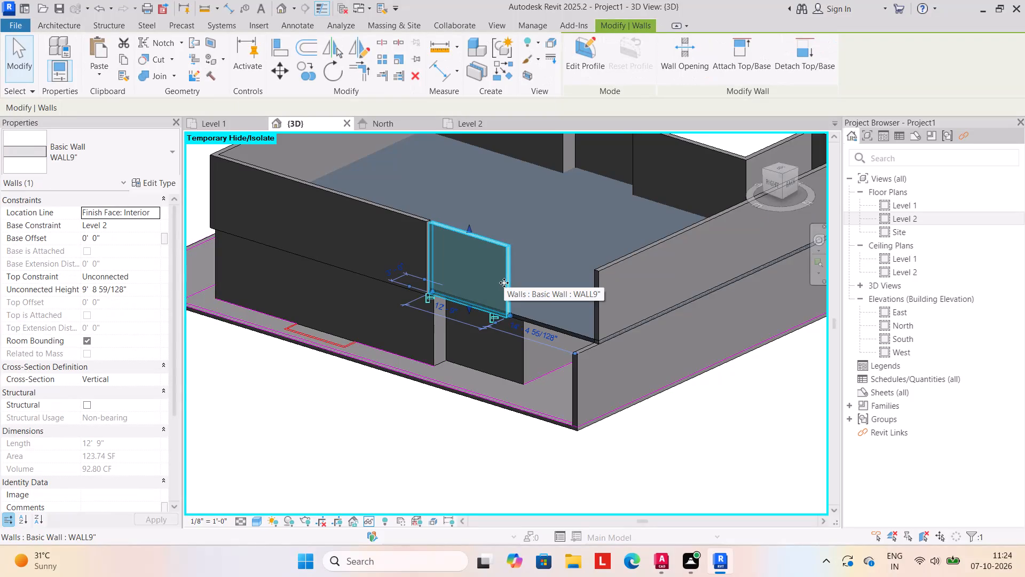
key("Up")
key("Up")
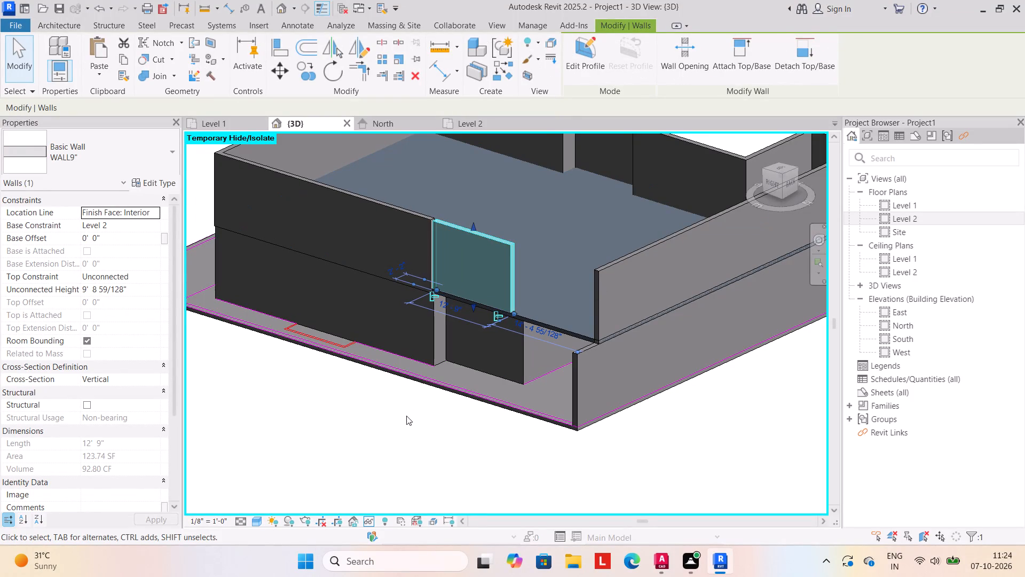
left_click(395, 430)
Examine the corner where the short Level 2 east wall meets the long east wall and the slab edge.
middle_click_drag(411, 469, 442, 456, "shift")
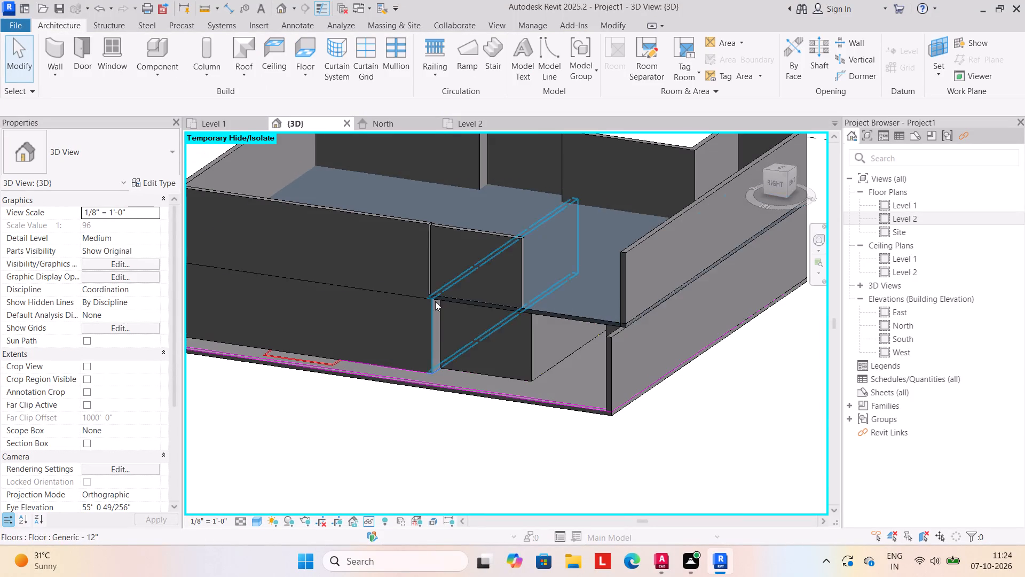
scroll(430, 251, "up", 6)
left_click(451, 192)
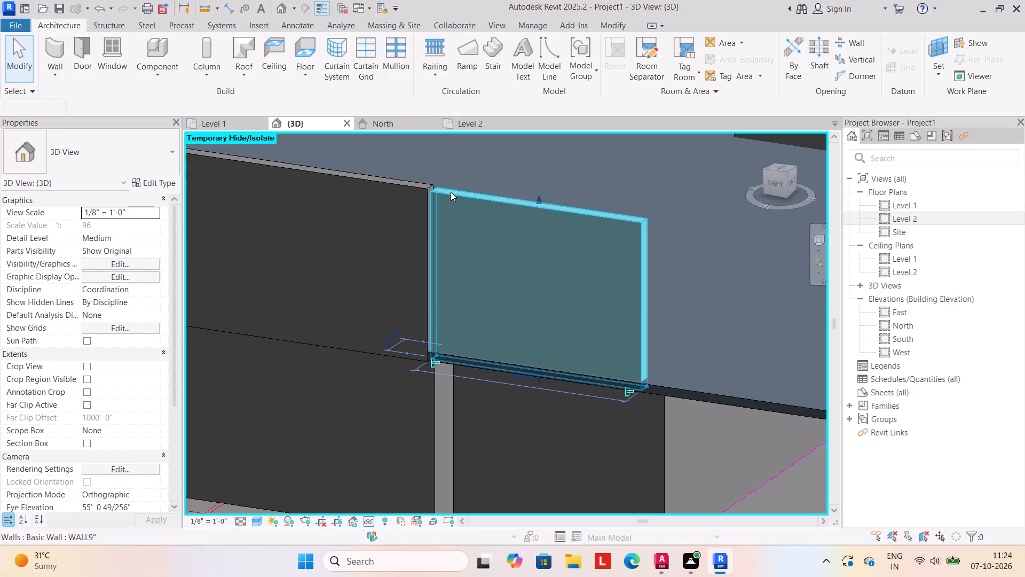
scroll(461, 160, "up", 5)
scroll(437, 269, "down", 4)
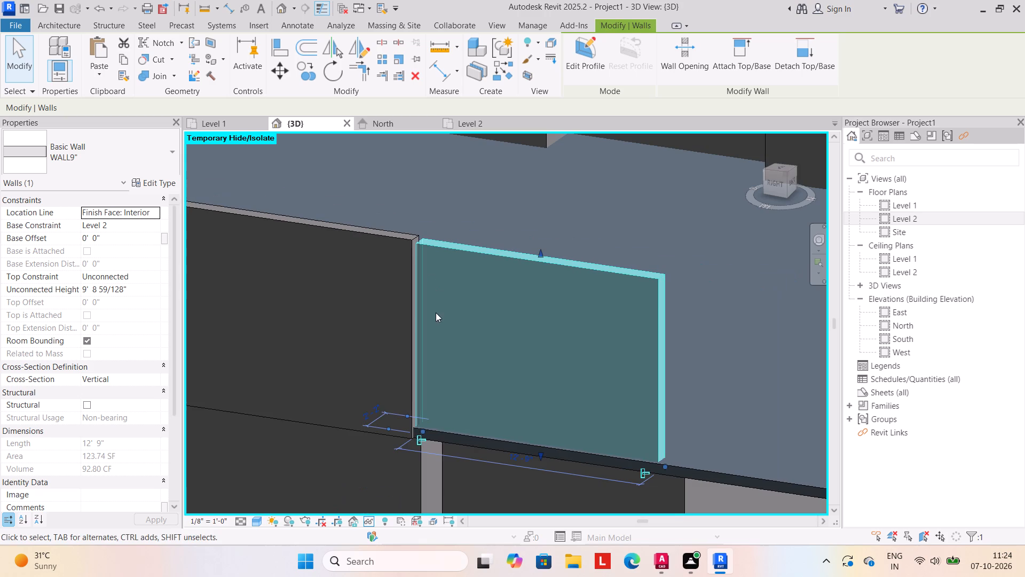
scroll(389, 439, "up", 6)
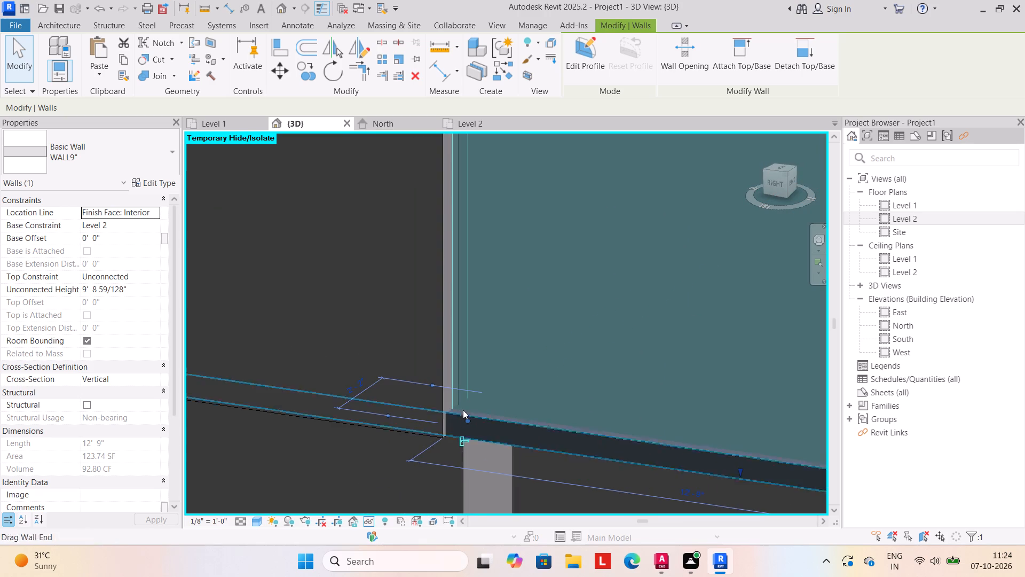
key("Escape")
scroll(372, 393, "down", 3)
middle_click_drag(368, 377, 363, 354)
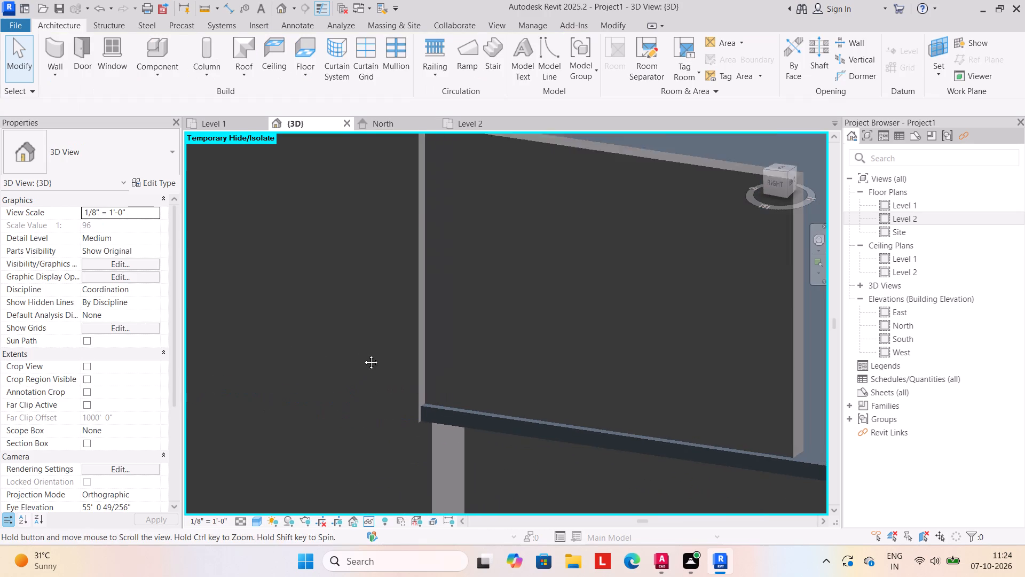
middle_click_drag(363, 354, 323, 277)
scroll(311, 292, "down", 9)
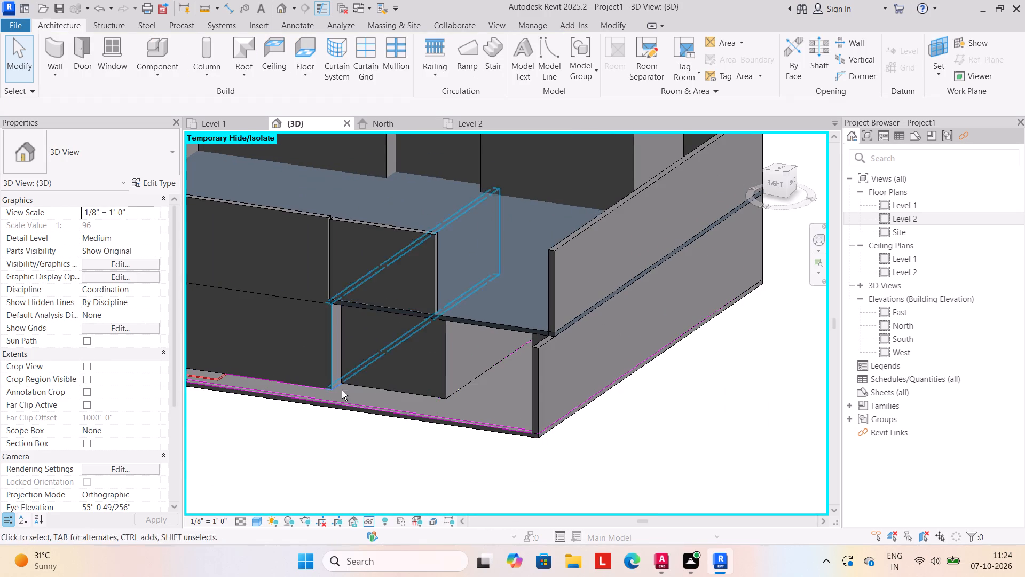
Delete the short Level 2 WALL9" wall on the east side of the northeast room.
middle_click_drag(342, 392, 314, 379, "shift")
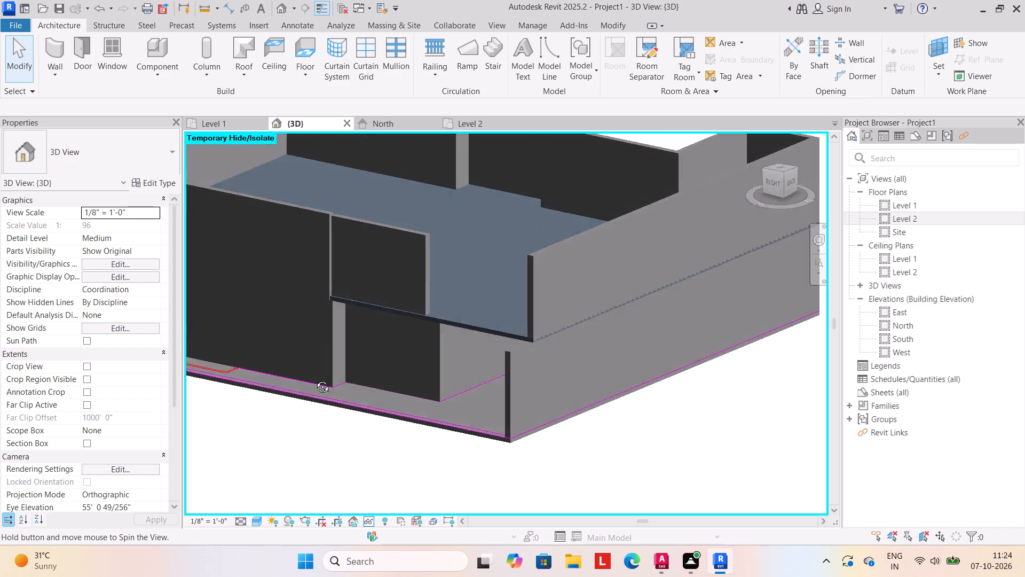
middle_click_drag(314, 379, 294, 336, "shift")
left_click(377, 219)
key("Delete")
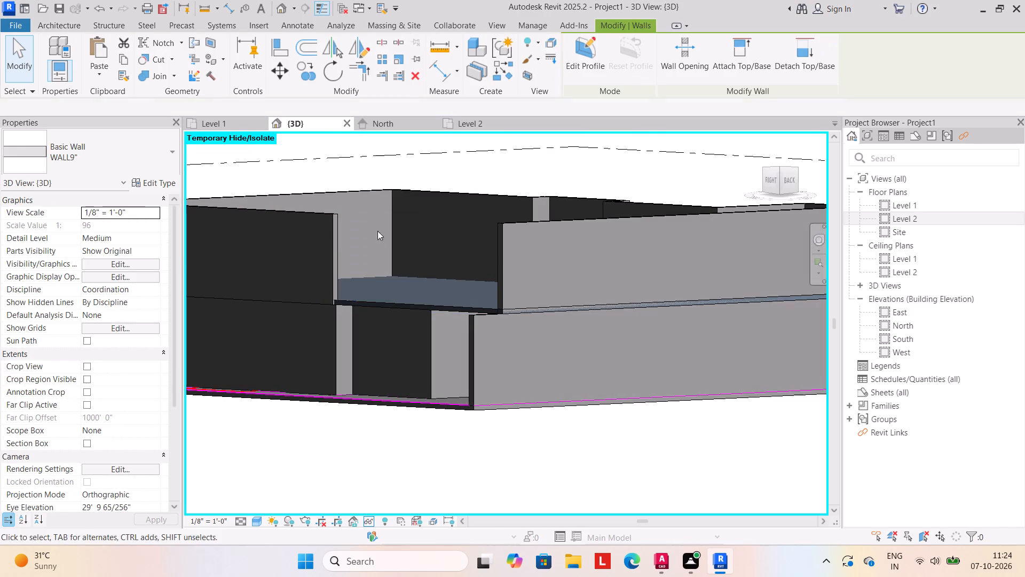
Check the open northeast corner in the 3D view and return to the Level 2 floor plan.
middle_click_drag(272, 502, 372, 540, "shift")
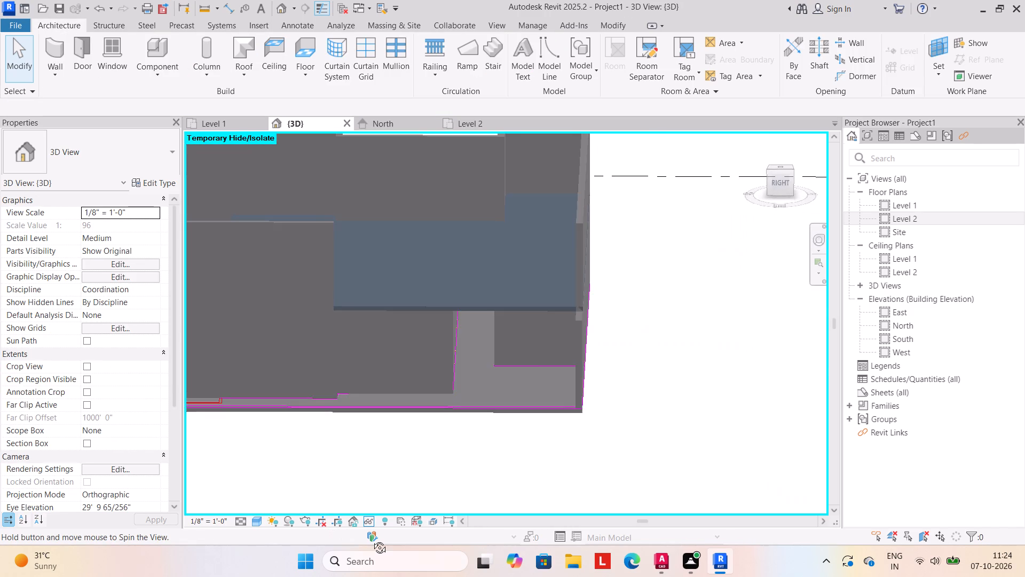
middle_click_drag(372, 540, 384, 528, "shift")
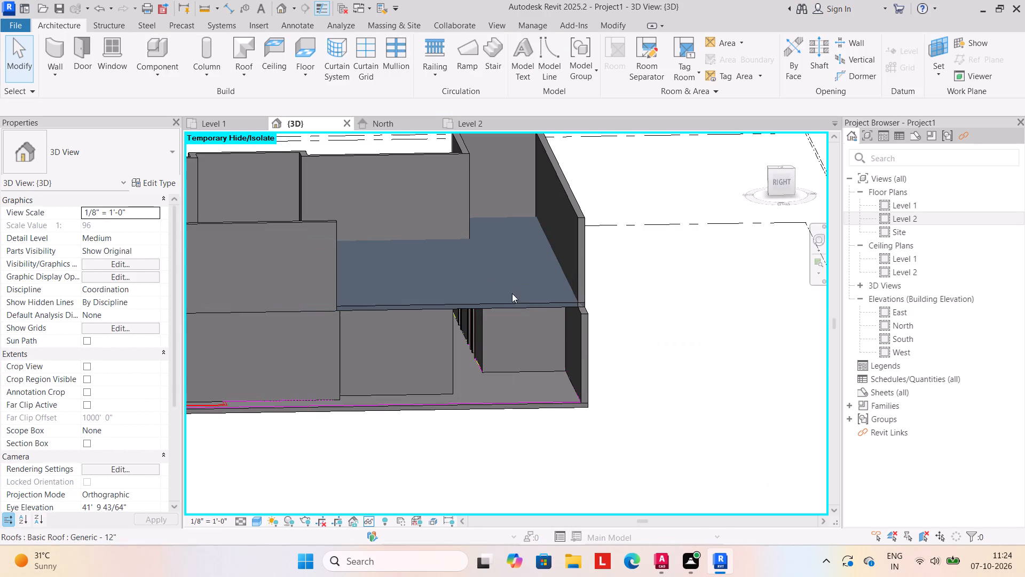
left_click(399, 122)
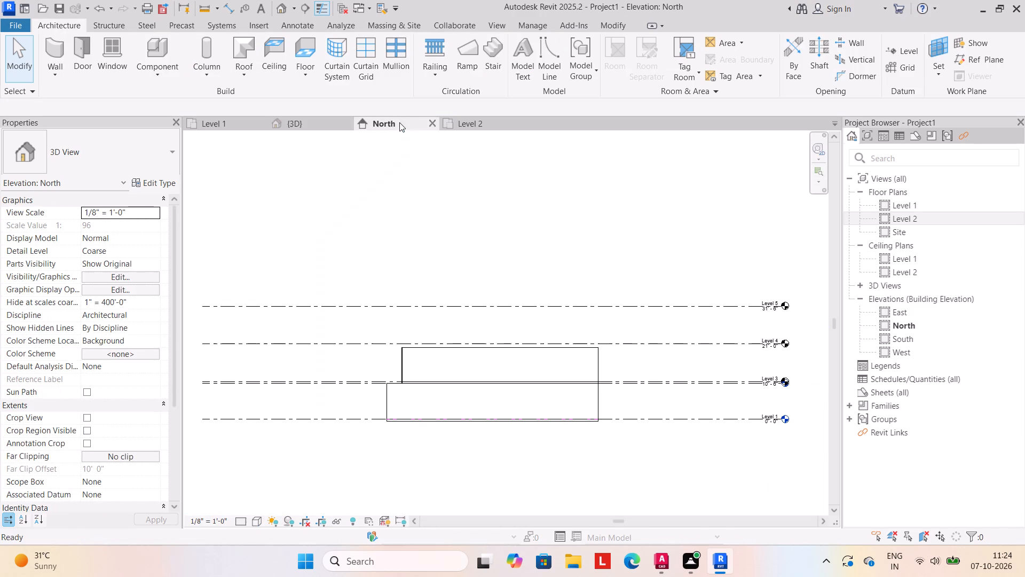
left_click(484, 127)
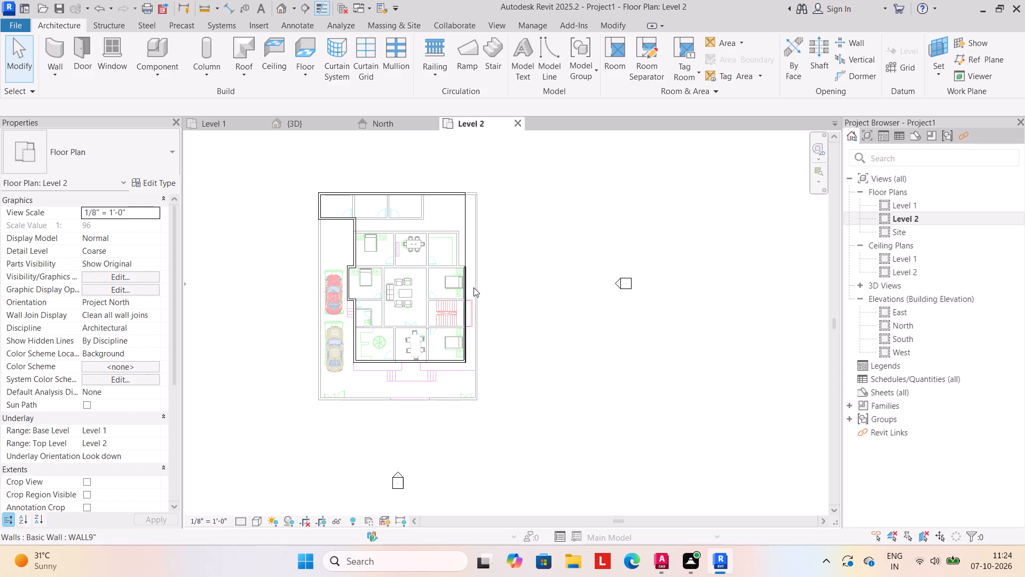
scroll(474, 287, "up", 4)
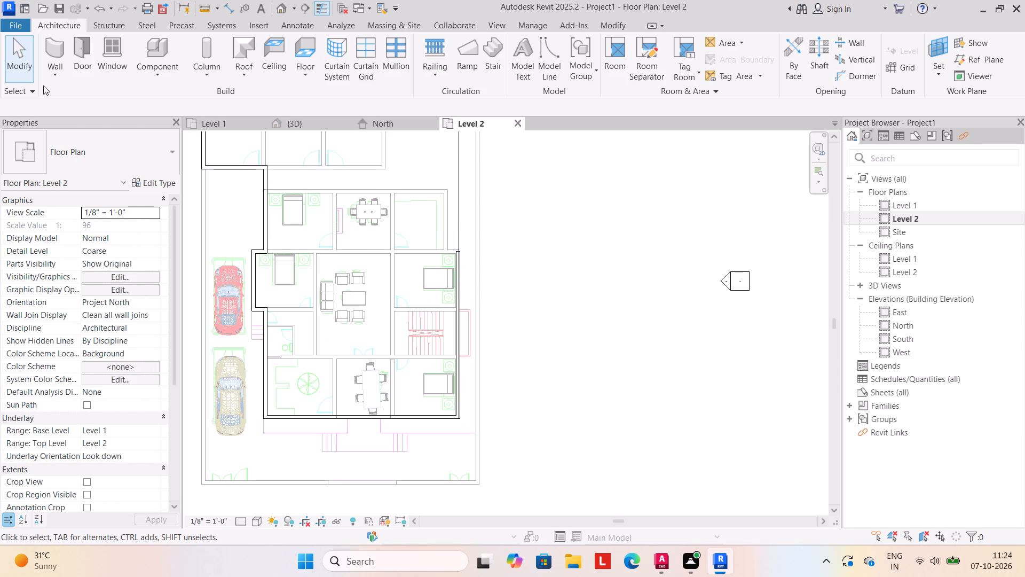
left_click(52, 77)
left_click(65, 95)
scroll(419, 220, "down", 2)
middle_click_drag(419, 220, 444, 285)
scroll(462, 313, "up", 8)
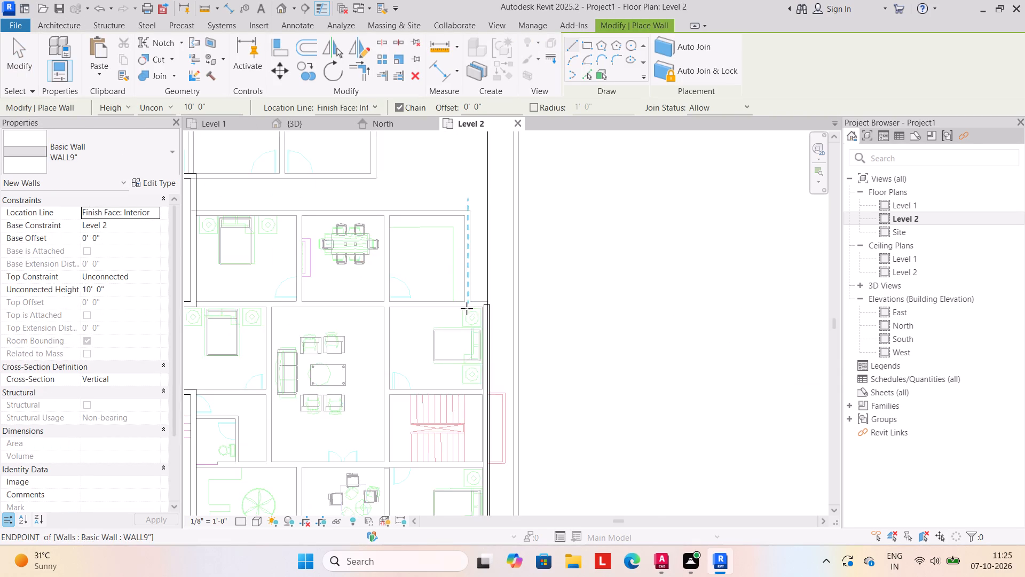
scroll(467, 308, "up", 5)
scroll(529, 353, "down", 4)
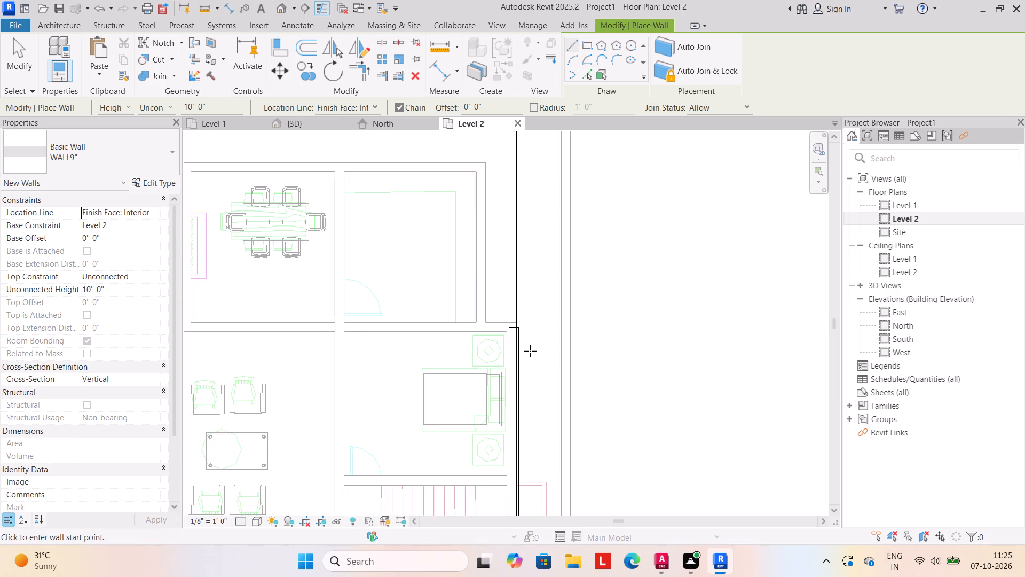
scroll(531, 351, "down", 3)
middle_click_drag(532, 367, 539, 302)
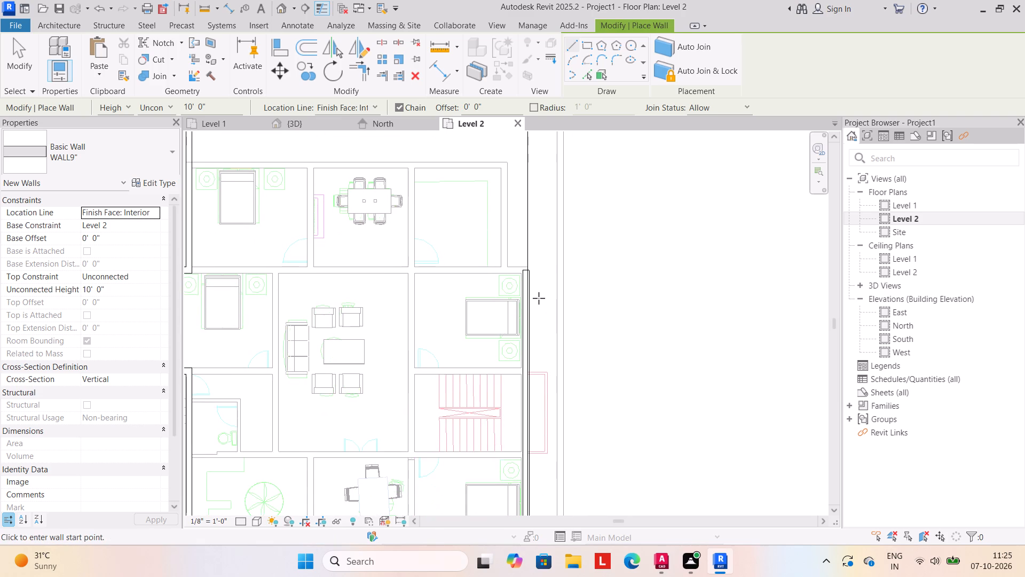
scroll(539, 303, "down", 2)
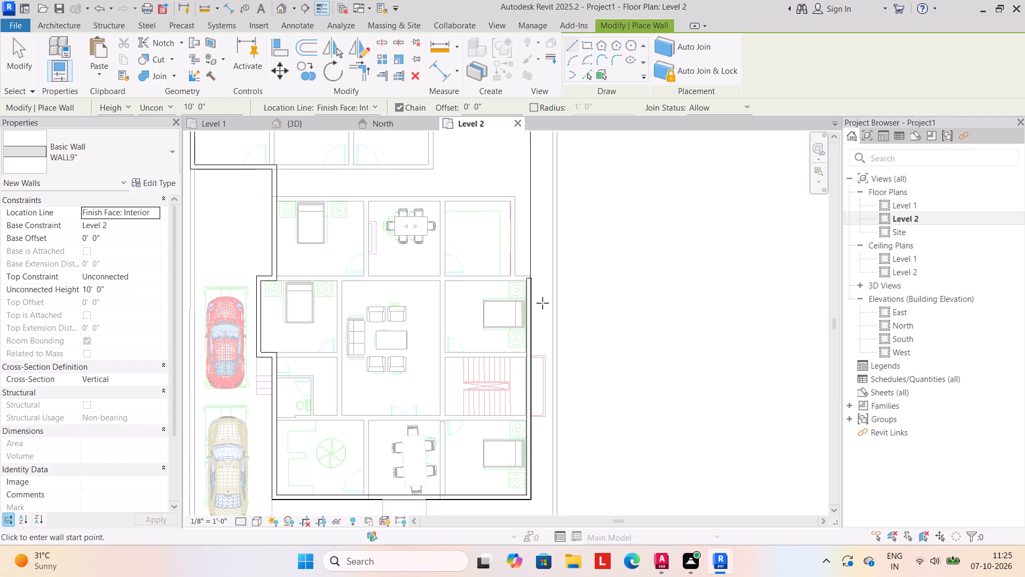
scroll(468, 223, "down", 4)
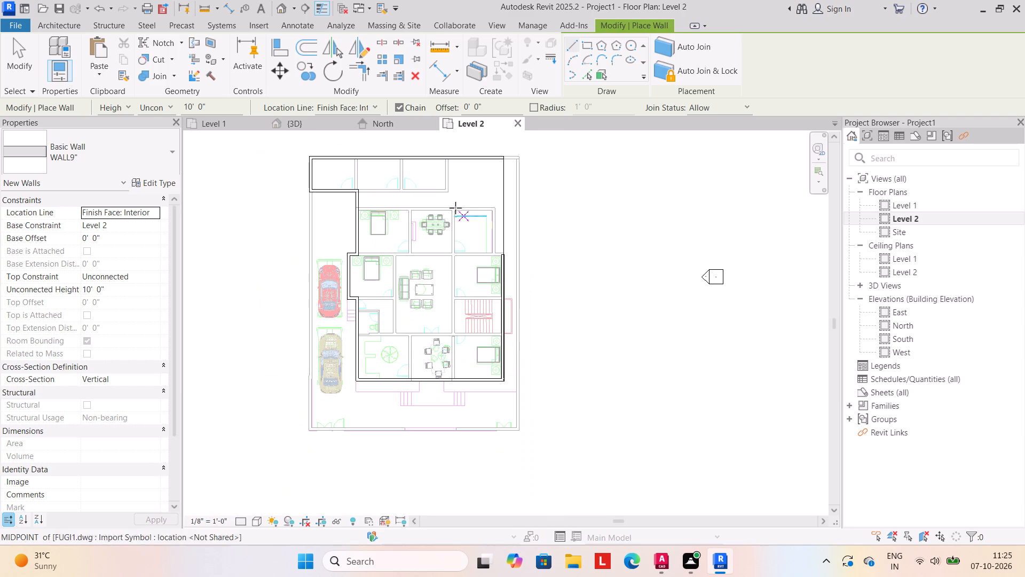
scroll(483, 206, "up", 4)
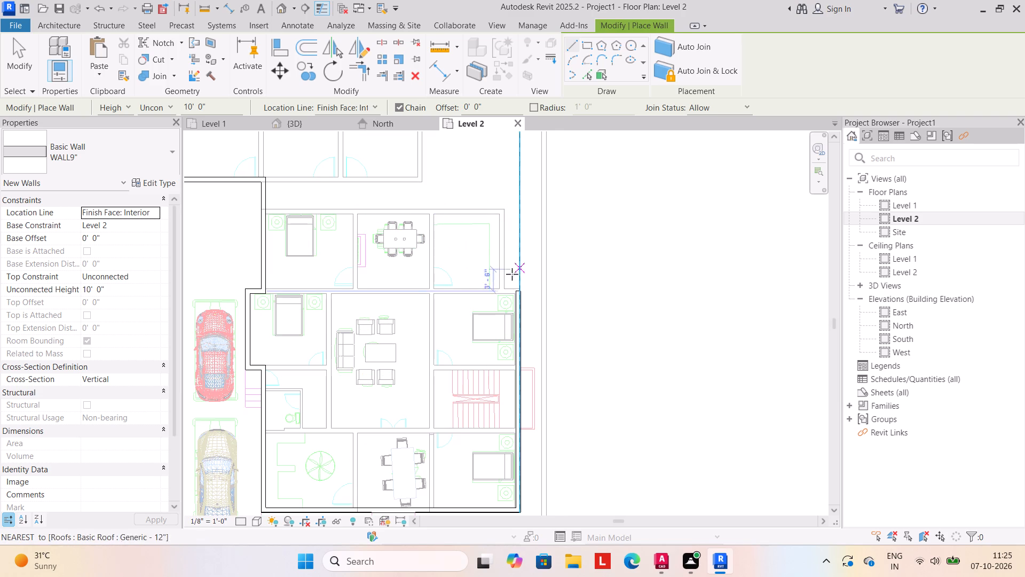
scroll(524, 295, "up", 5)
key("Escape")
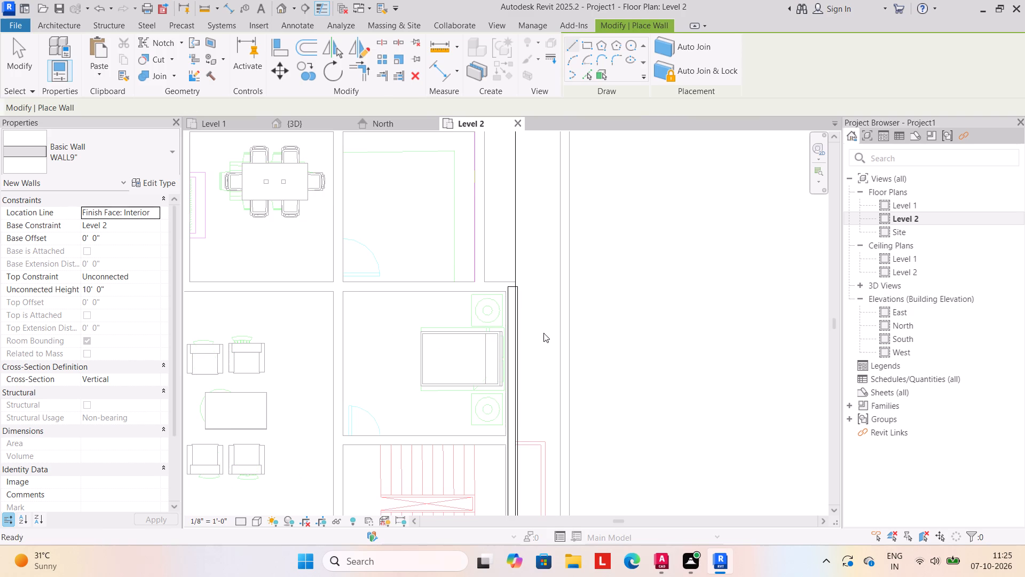
Nudge the long Level 2 east WALL9" wall inward by one increment.
left_click(515, 387)
middle_click_drag(522, 372, 524, 243)
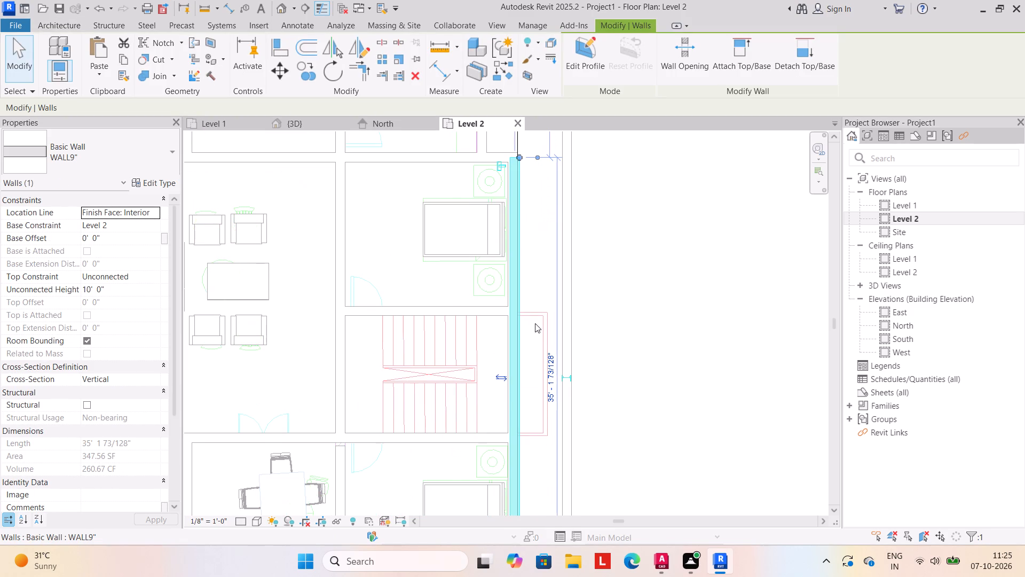
key("Left")
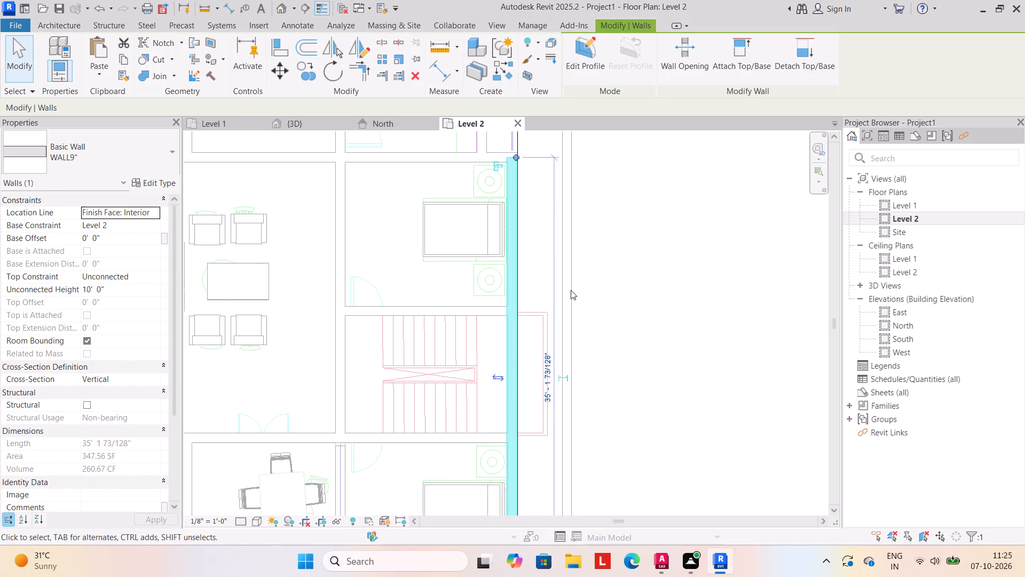
key("Right")
key("Left")
left_click(608, 275)
Extend the north end of the long Level 2 east wall slightly, making the wall 35' 6" long.
scroll(539, 238, "down", 1)
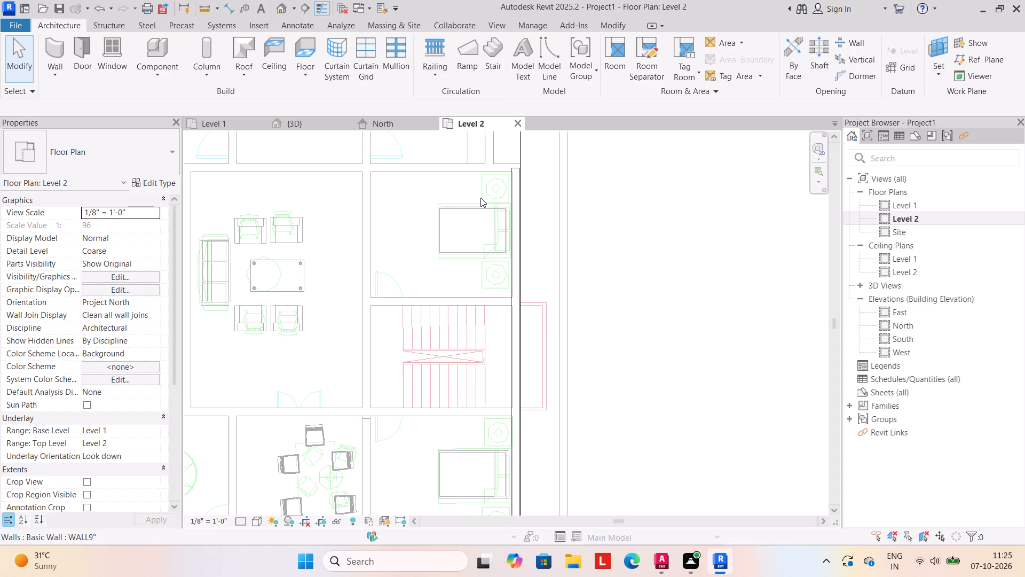
scroll(476, 202, "down", 2)
middle_click_drag(474, 201, 447, 271)
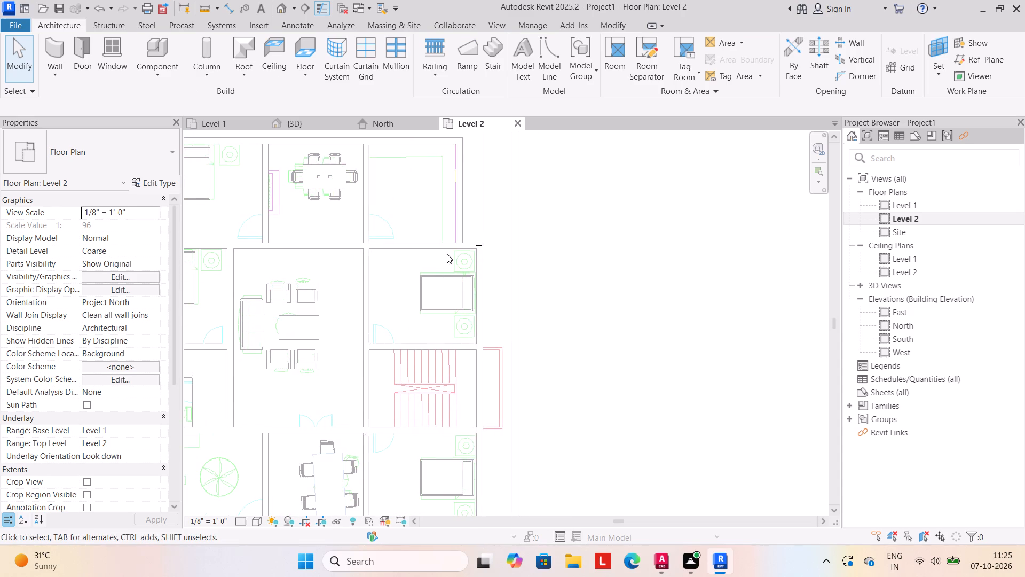
scroll(444, 228, "down", 4)
scroll(464, 236, "up", 4)
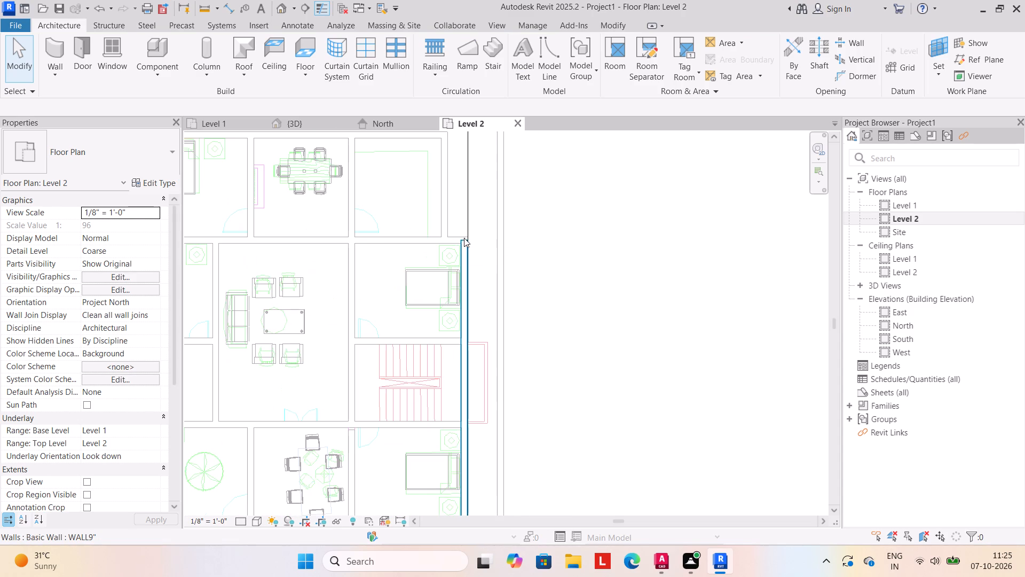
left_click(463, 241)
left_click(466, 238)
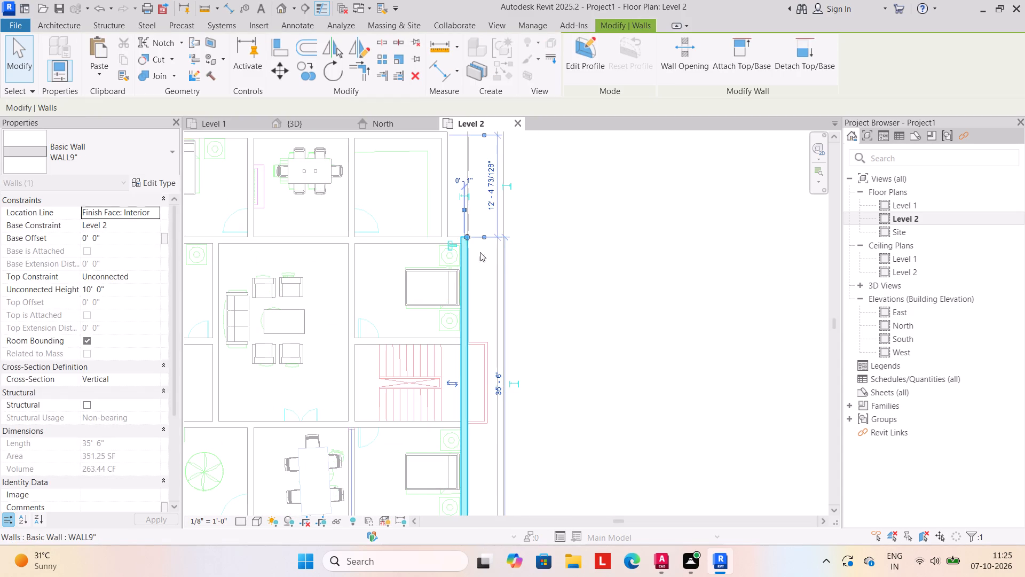
left_click(558, 249)
Draw a WALL9" wall about 13' 0" long on Level 2, running north from the long east wall's north end.
scroll(543, 255, "down", 4)
middle_click_drag(543, 276, 544, 306)
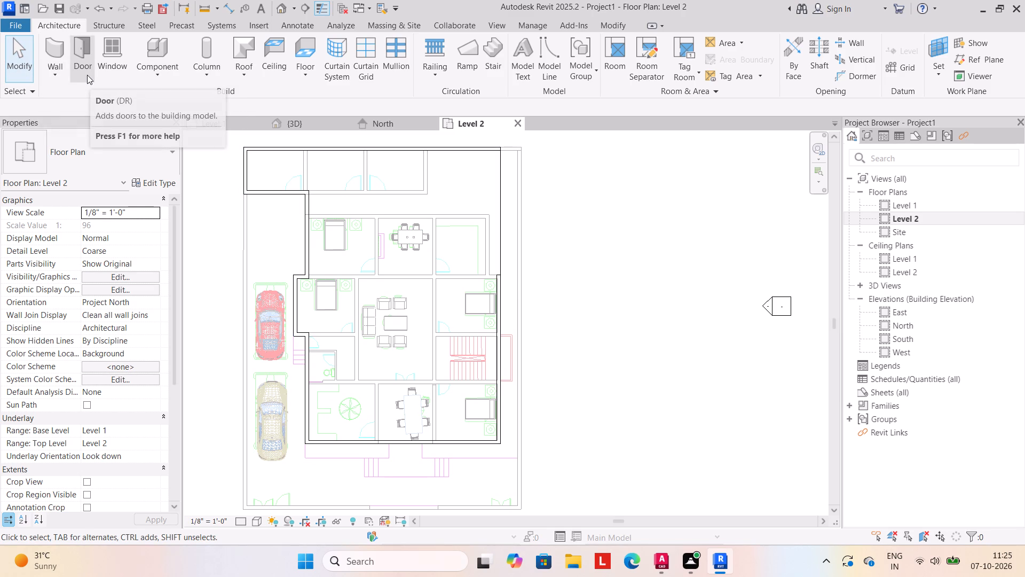
left_click(56, 79)
left_click(58, 94)
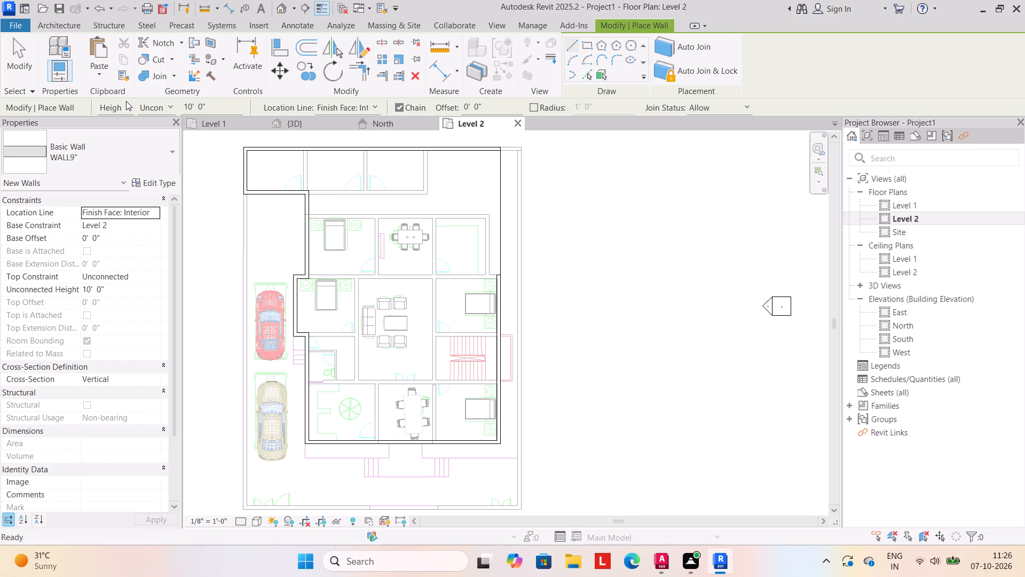
scroll(522, 271, "down", 1)
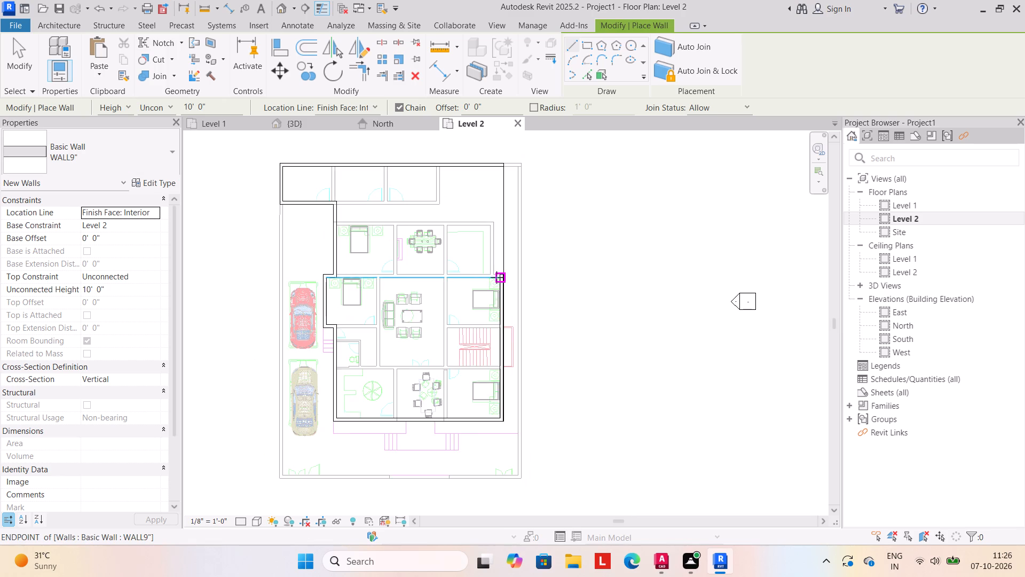
scroll(496, 274, "up", 10)
left_click(522, 279)
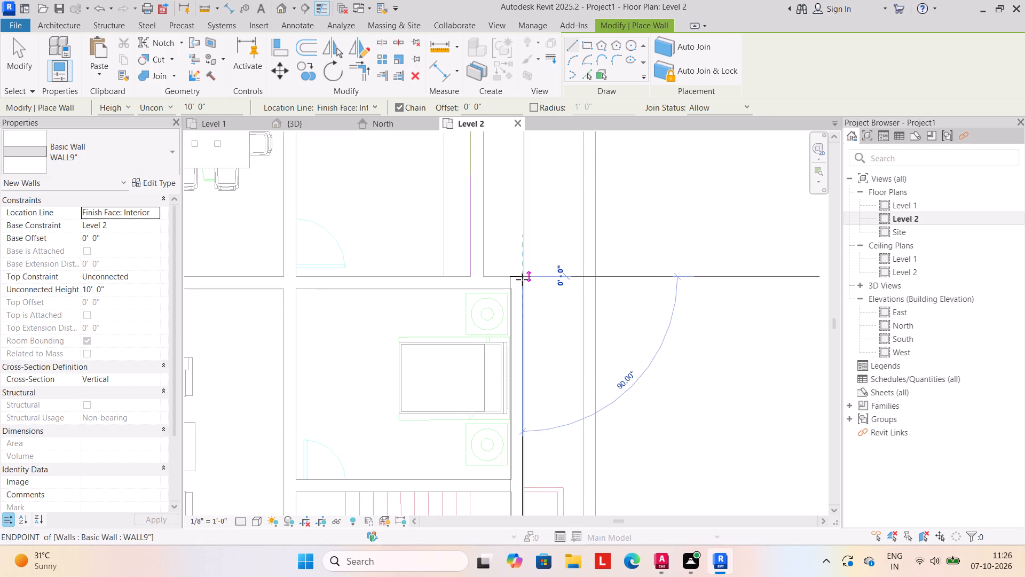
scroll(530, 157, "down", 3)
middle_click_drag(530, 154, 532, 209)
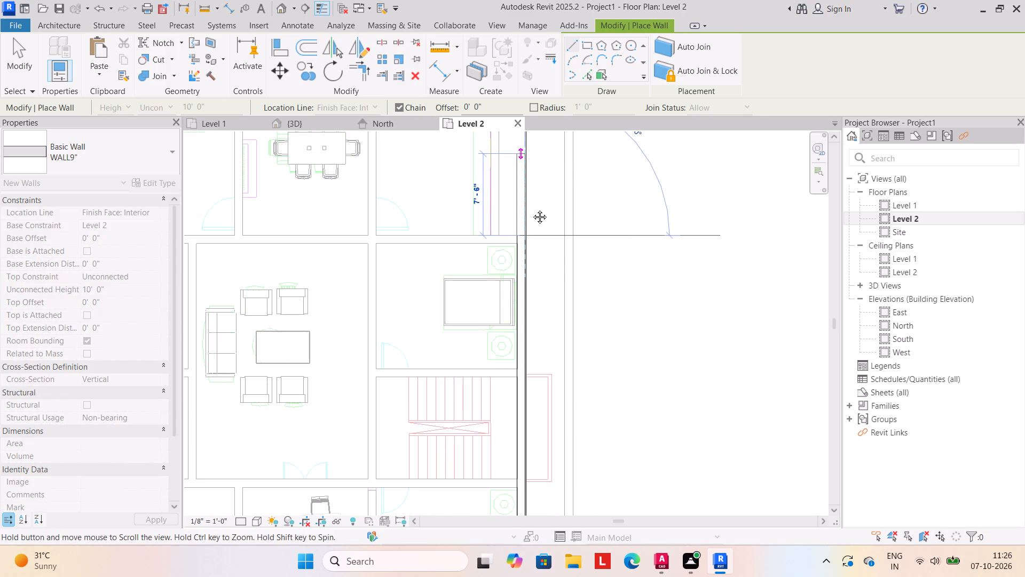
middle_click_drag(532, 209, 536, 283)
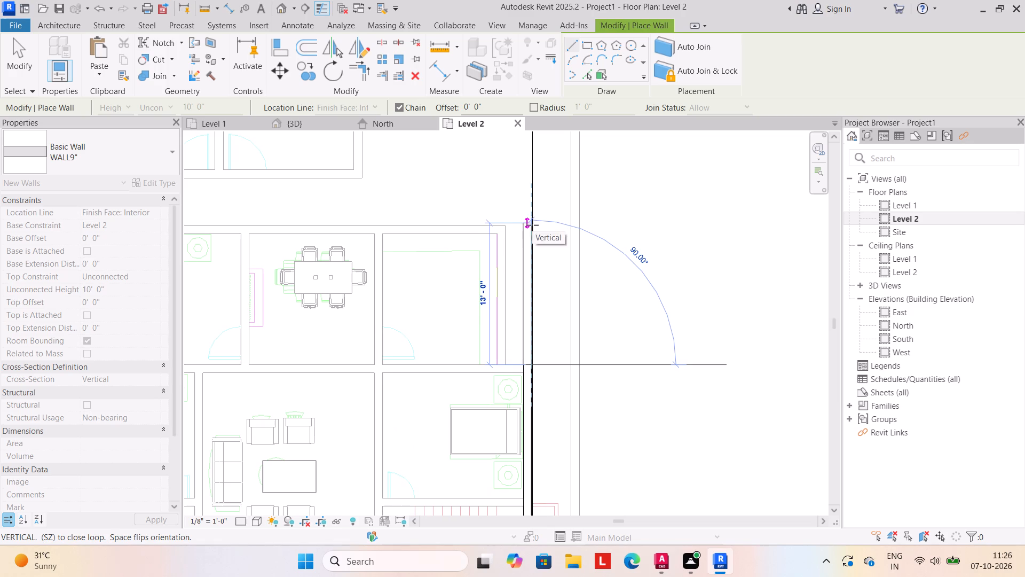
left_click(532, 225)
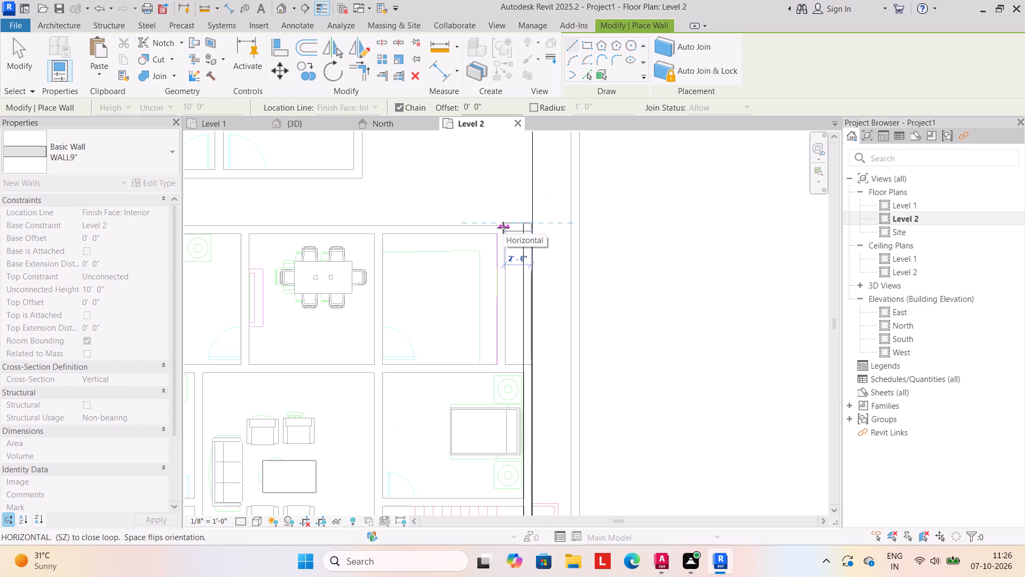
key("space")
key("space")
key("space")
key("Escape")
Draw a short WALL9" return about 2' 5 1/2" long from the northeast room's outer corner to the new east wall, flipped to the room side.
scroll(514, 223, "up", 4)
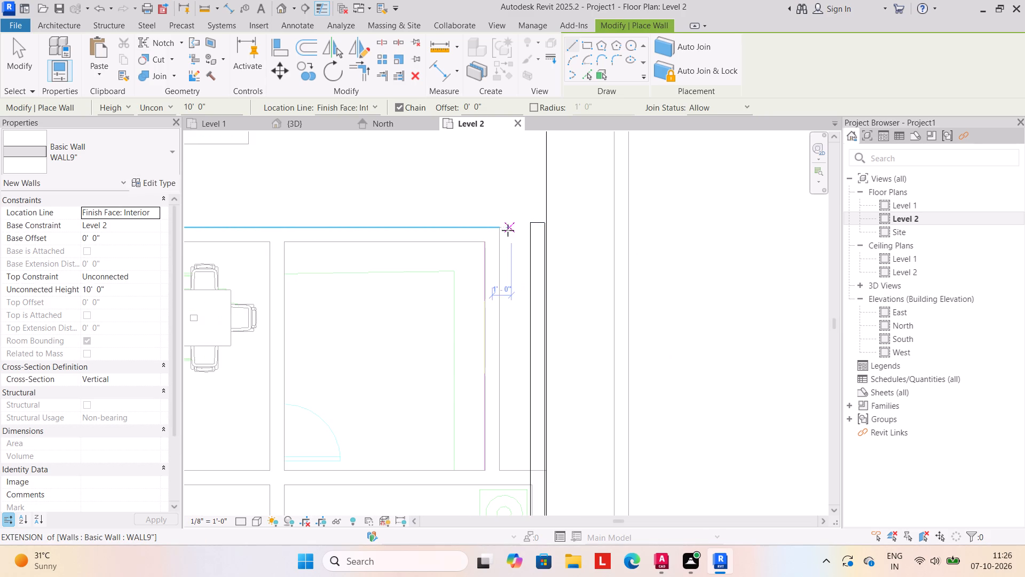
left_click(498, 228)
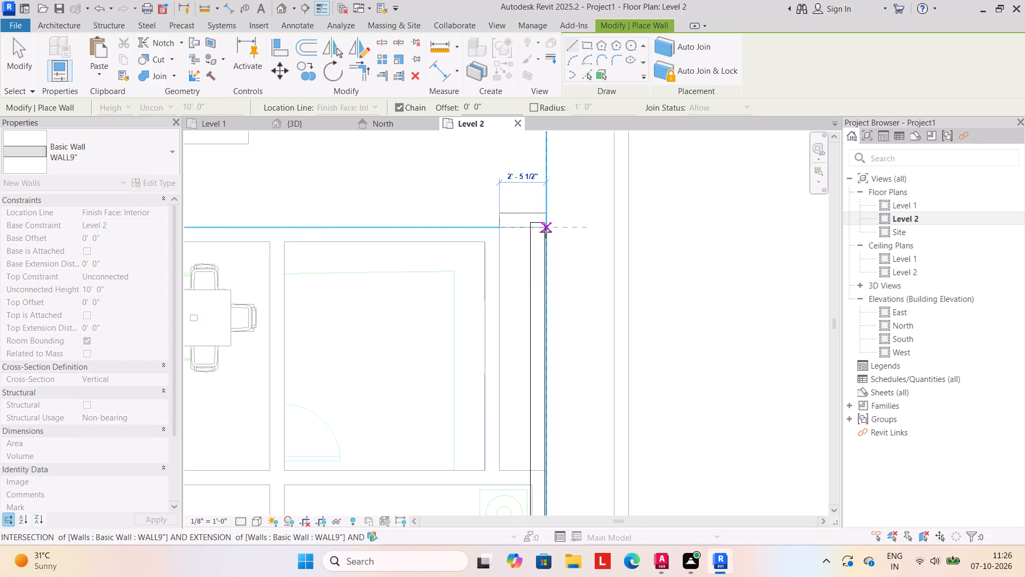
key("space")
left_click(545, 232)
key("Escape")
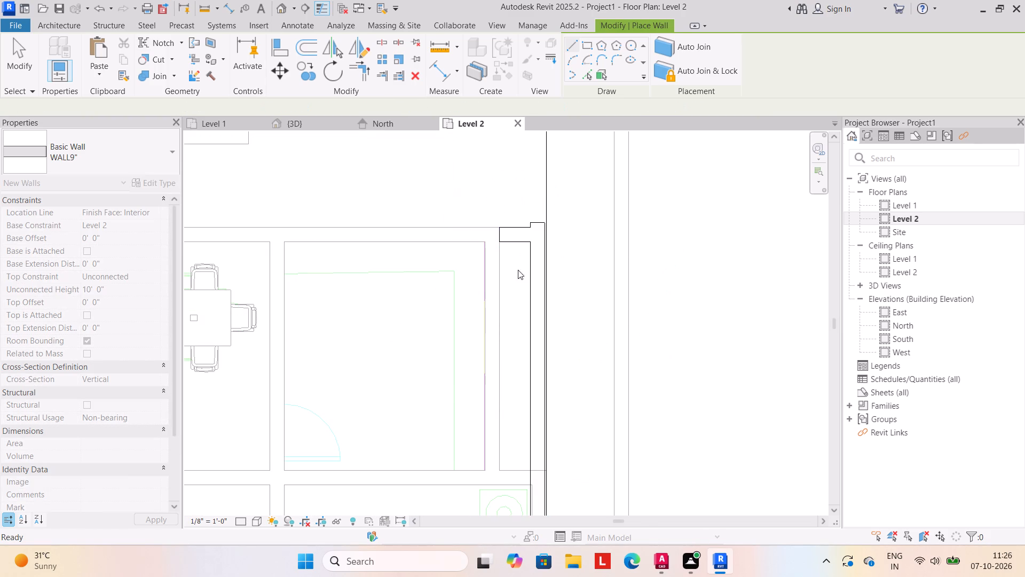
key("Escape")
Shorten the new east wall's north end to about 12' 9", flush with the short return wall's outer face.
left_click(538, 222)
scroll(535, 228, "up", 5)
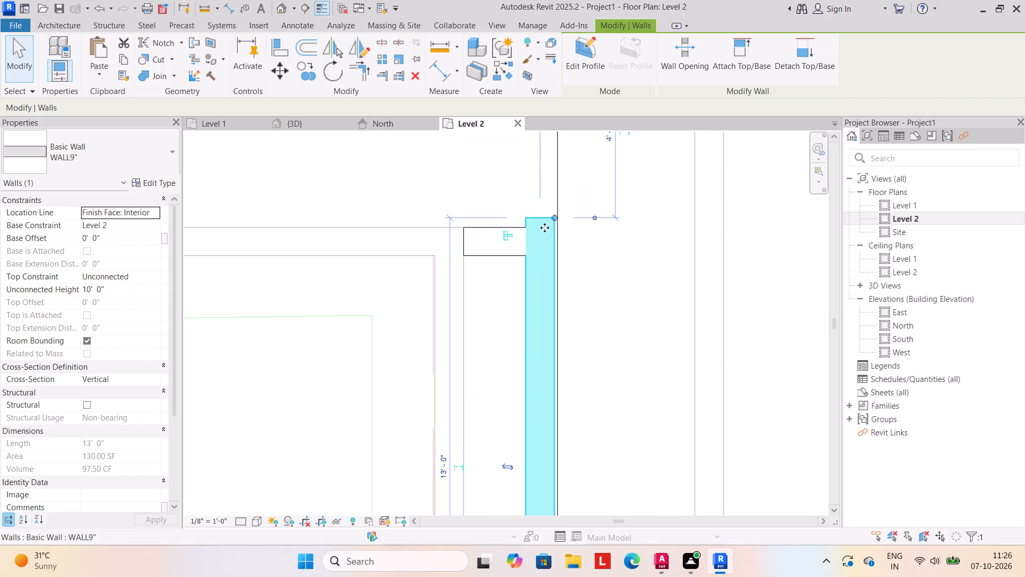
left_click_drag(555, 219, 554, 228)
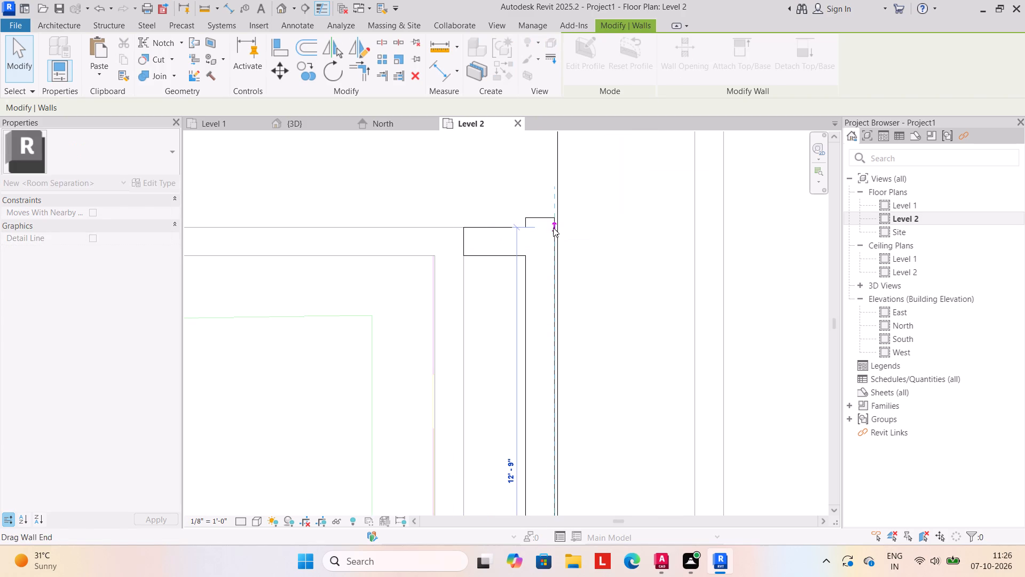
left_click(590, 232)
Examine the new Level 2 northeast corner walls and the whole east side in the 3D view.
left_click(316, 127)
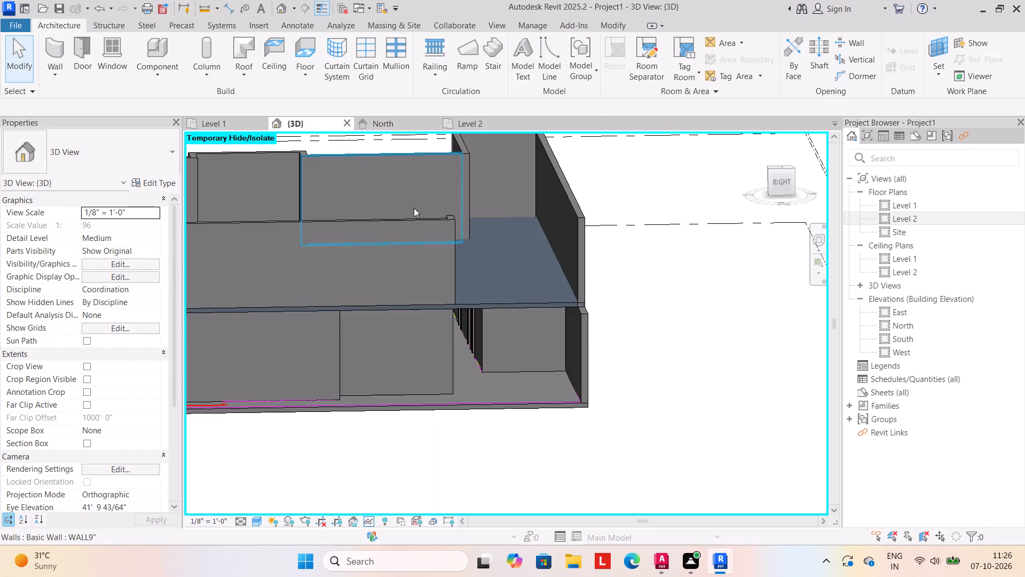
key("Escape")
middle_click_drag(699, 438, 597, 498, "shift")
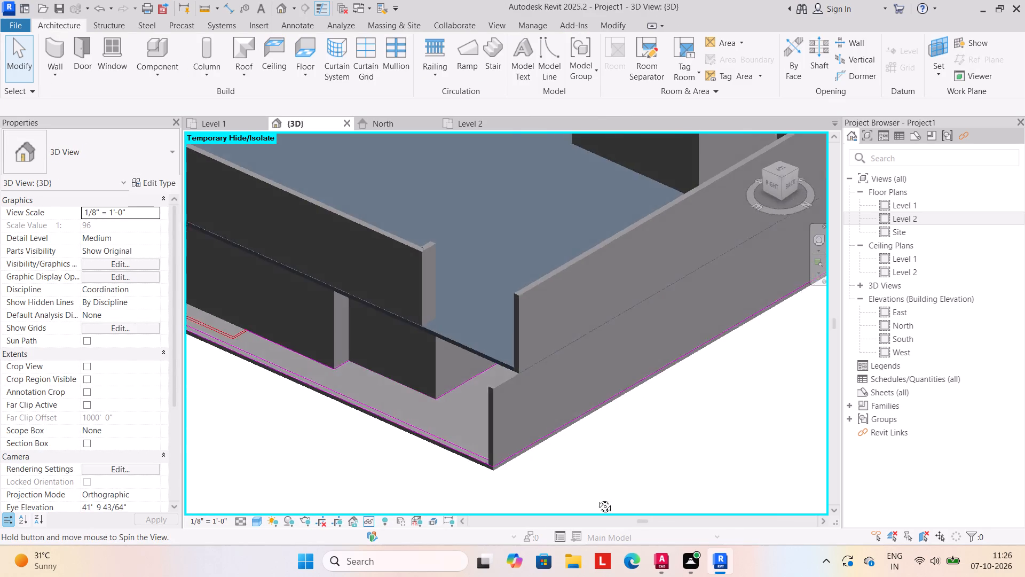
middle_click_drag(597, 498, 610, 455, "shift")
middle_click_drag(590, 461, 674, 453, "shift")
scroll(668, 447, "down", 7)
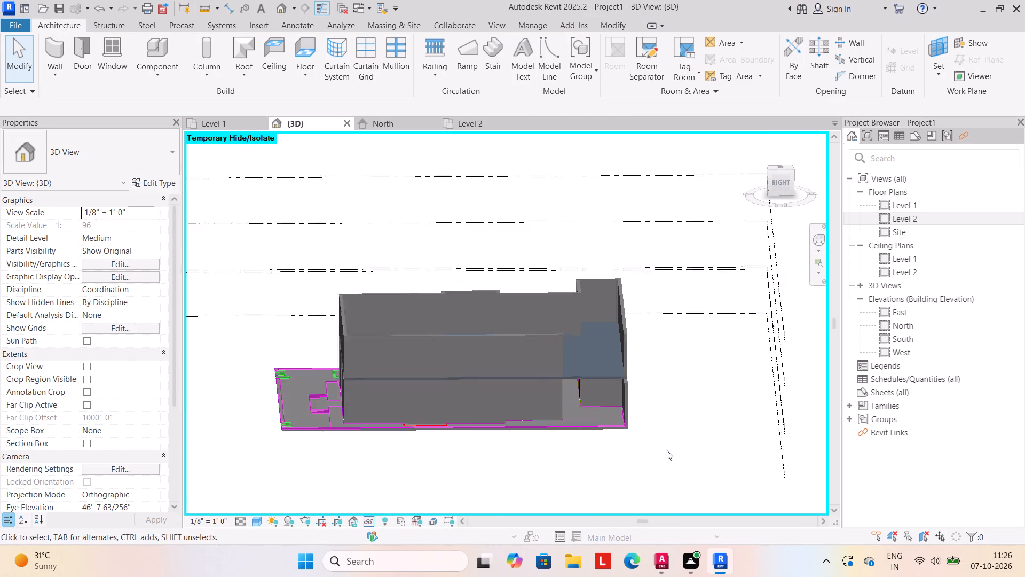
Delete the 12' 9" WALL9" east wall and its short return wall at the northeast room on Level 2.
middle_click_drag(651, 460, 543, 485, "shift")
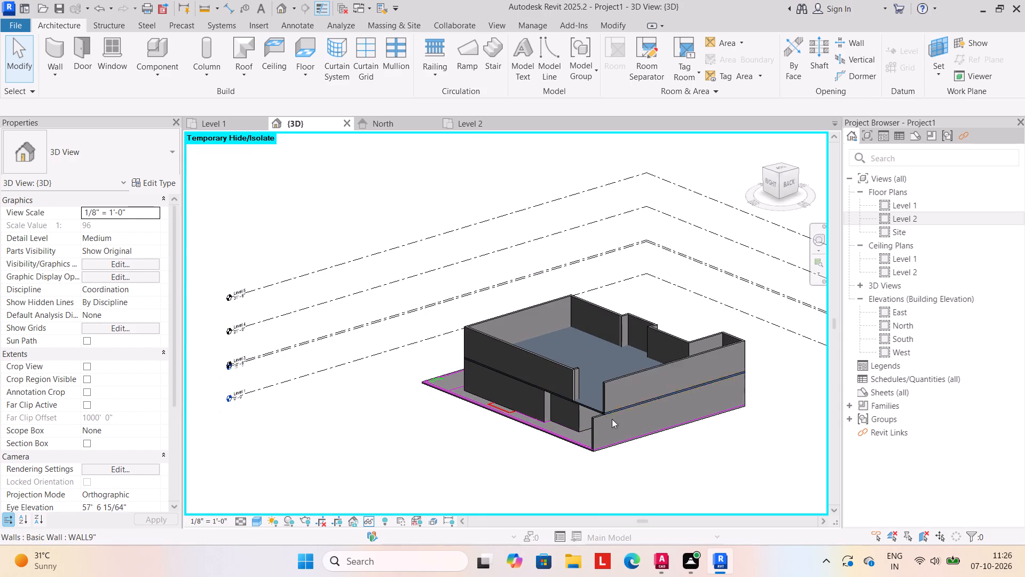
left_click(633, 373)
key("Escape")
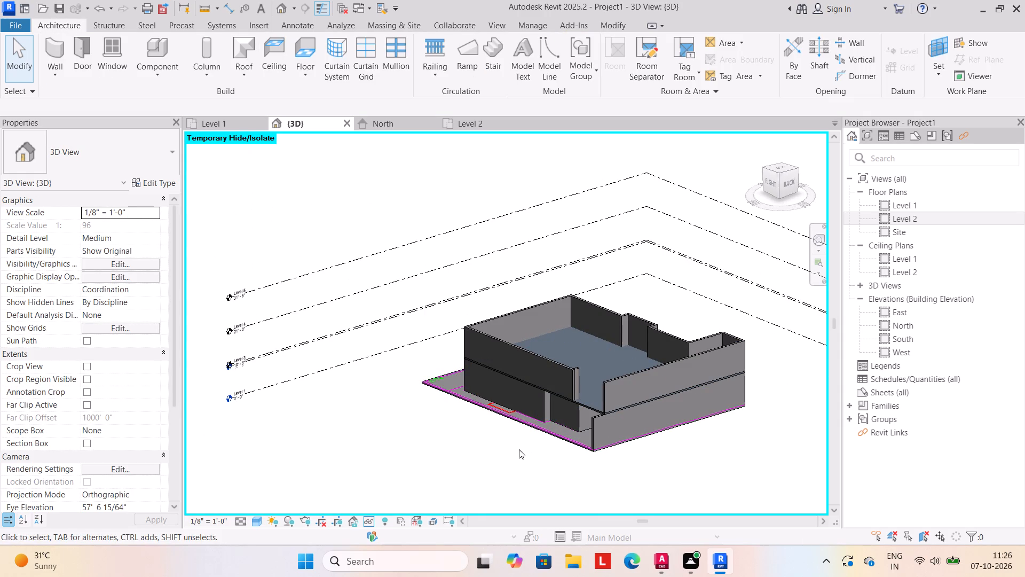
middle_click_drag(517, 450, 548, 455, "shift")
left_click(584, 369)
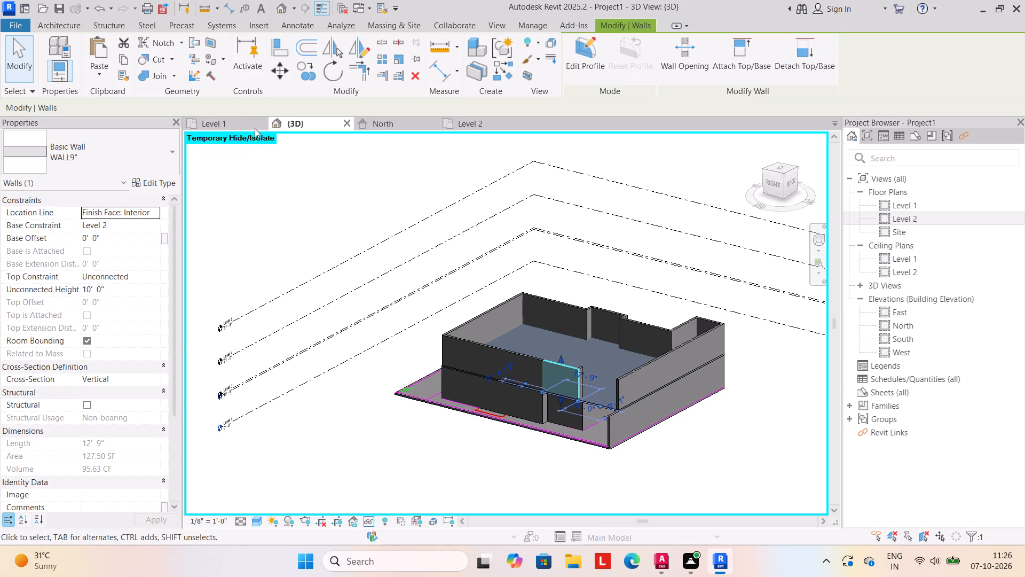
left_click(486, 128)
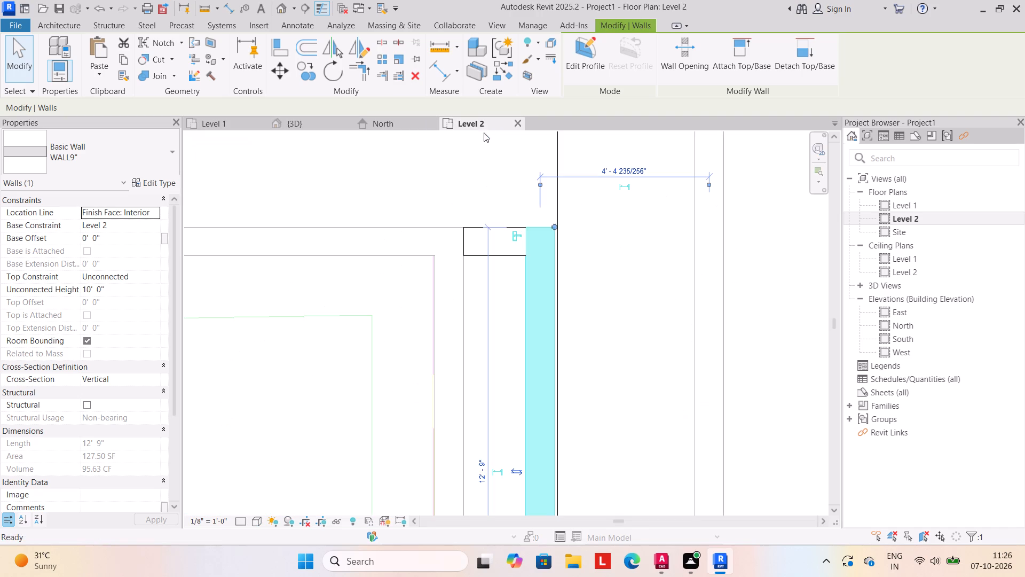
scroll(640, 364, "down", 6)
middle_click_drag(639, 362, 642, 279)
scroll(643, 280, "down", 4)
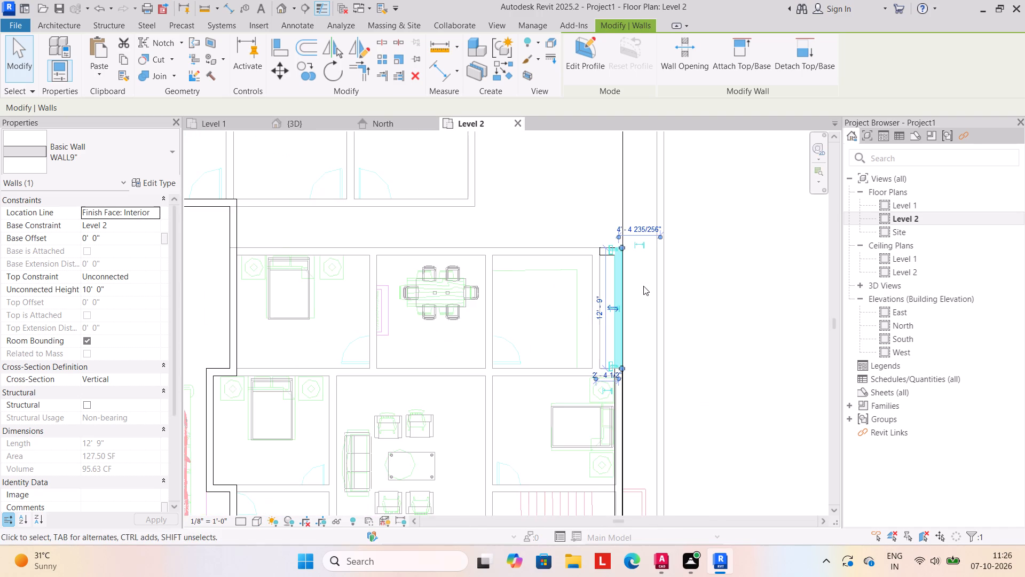
scroll(641, 297, "down", 2)
middle_click_drag(641, 297, 587, 312)
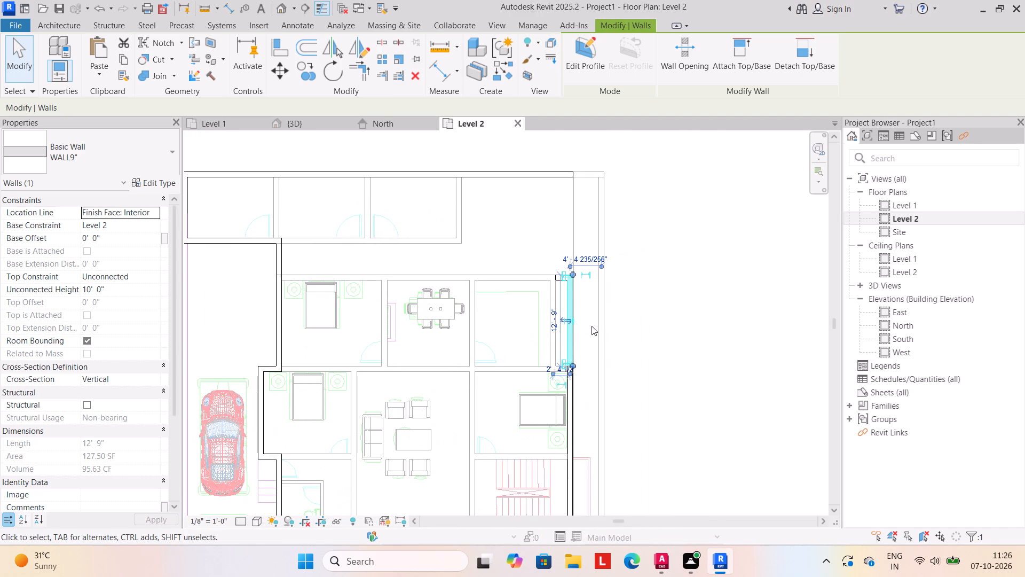
key("Escape")
left_click(568, 332)
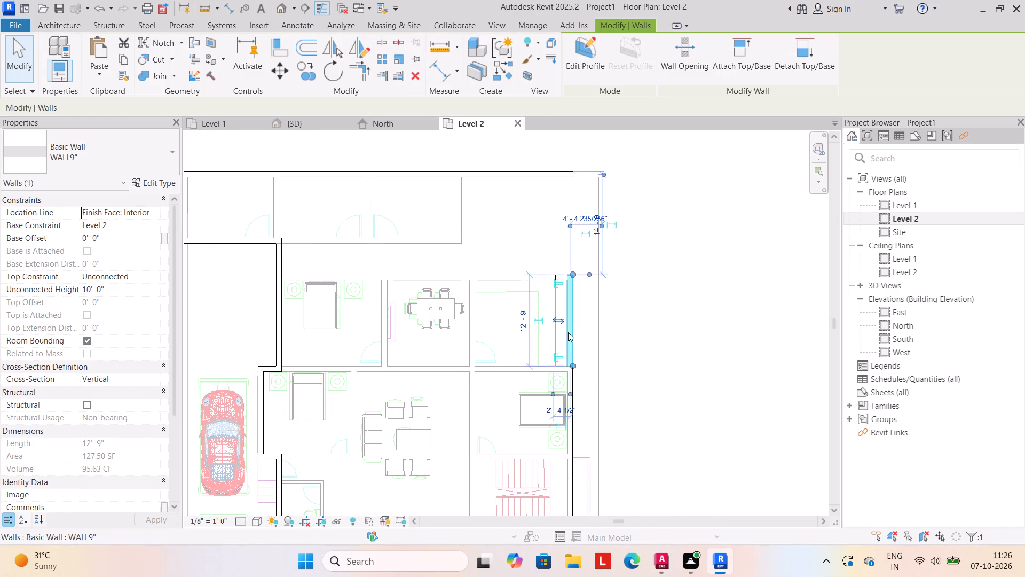
key("Delete")
left_click(564, 276)
key("Delete")
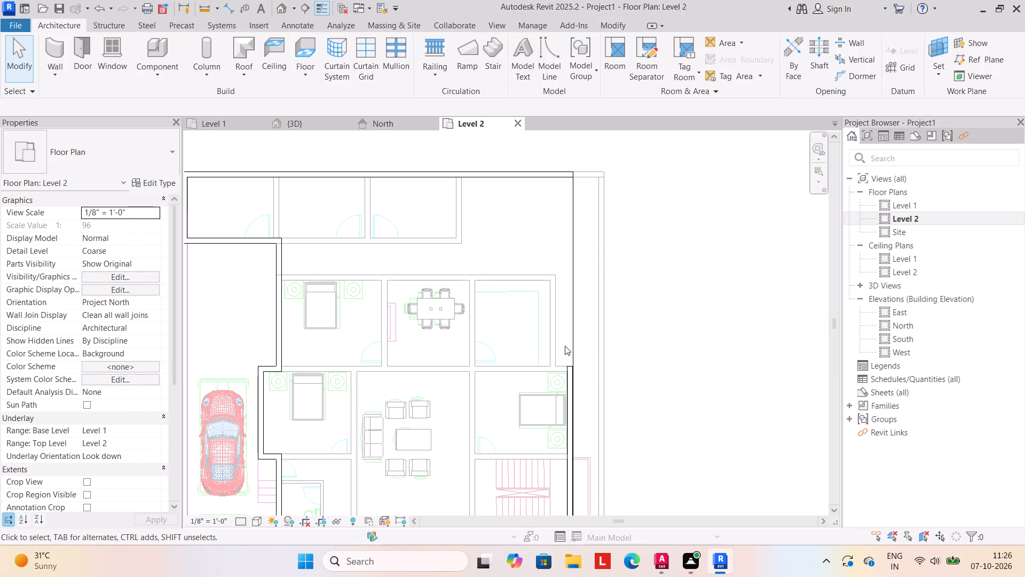
Draw a WALL9" return about 2' 5 1/2" long on Level 2, running west from the long east wall's north end, flipped outward to the north.
left_click(58, 68)
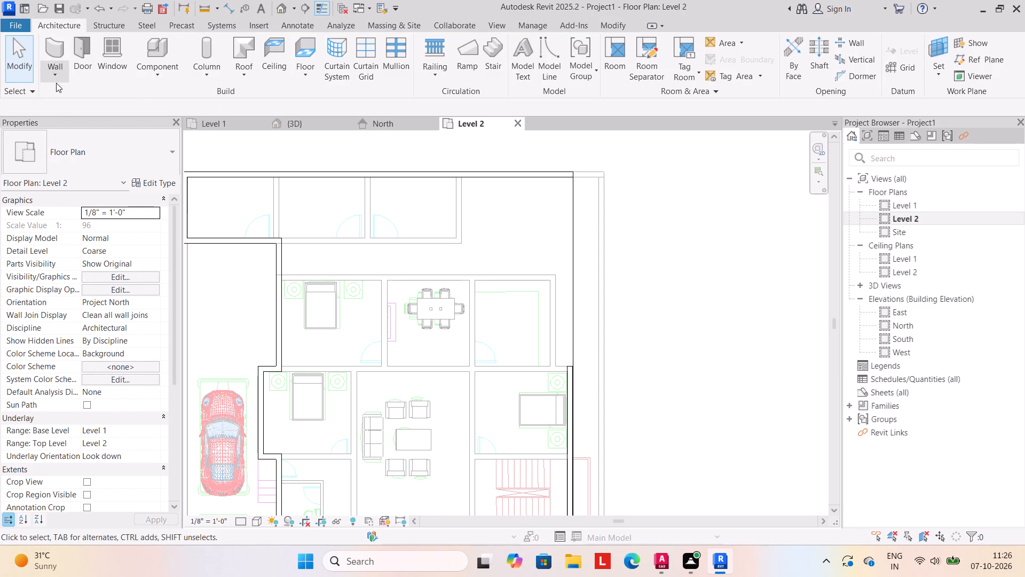
left_click(60, 95)
scroll(531, 348, "up", 9)
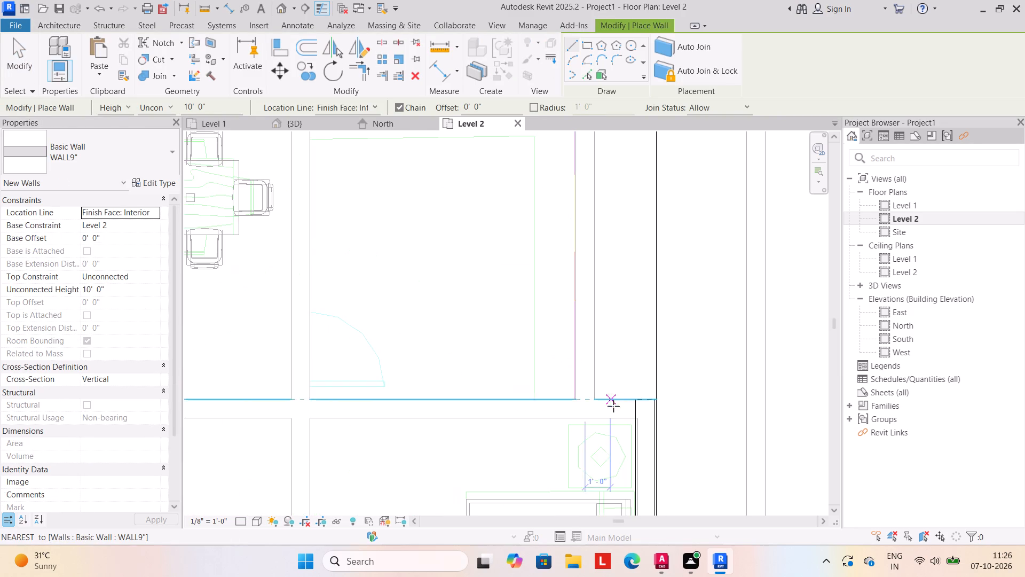
left_click(636, 422)
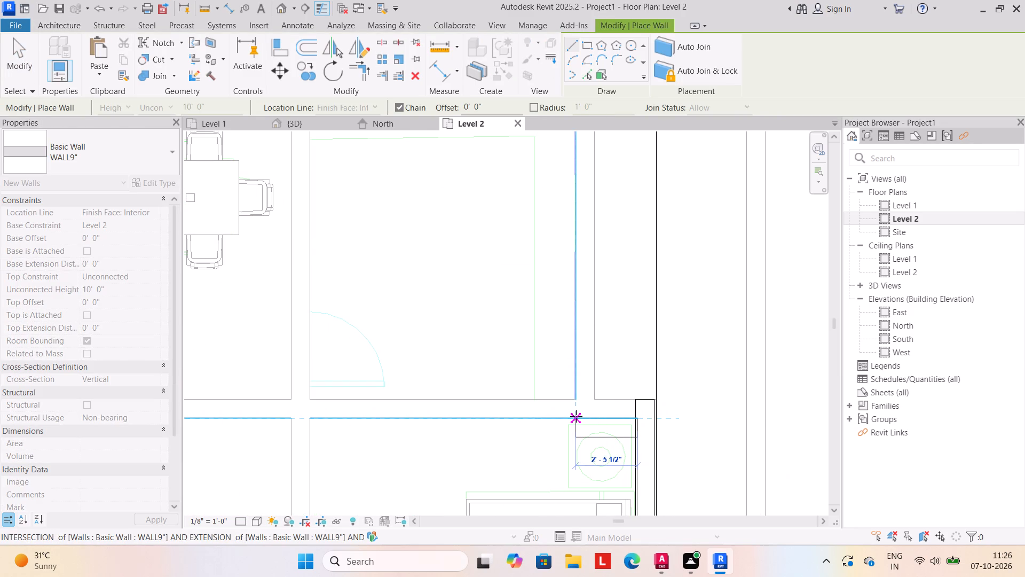
key("space")
left_click(574, 416)
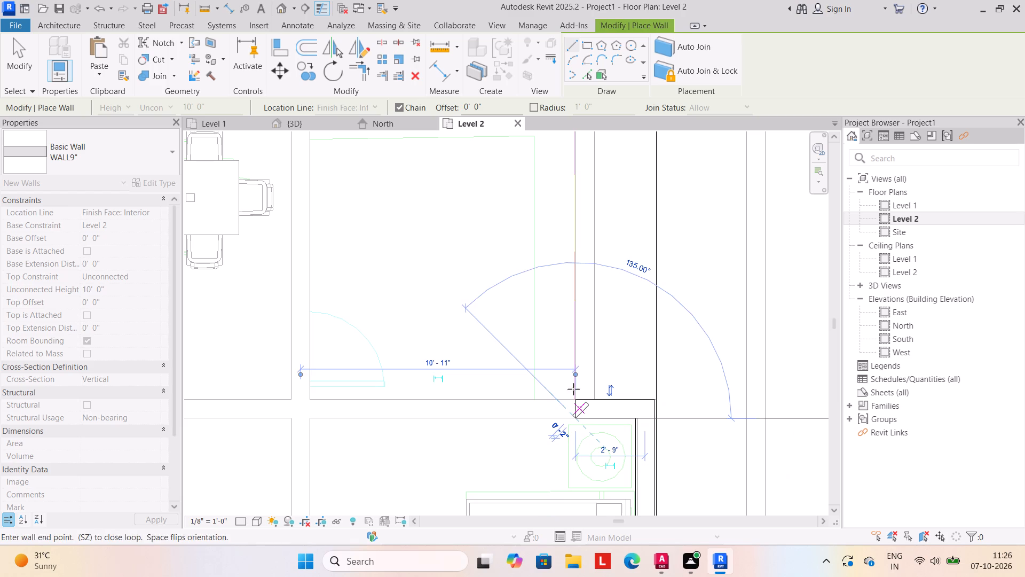
Continue the WALL9" wall about 13' 6" north from the return along the northeast room's east side to the room's outer corner.
scroll(585, 217, "down", 3)
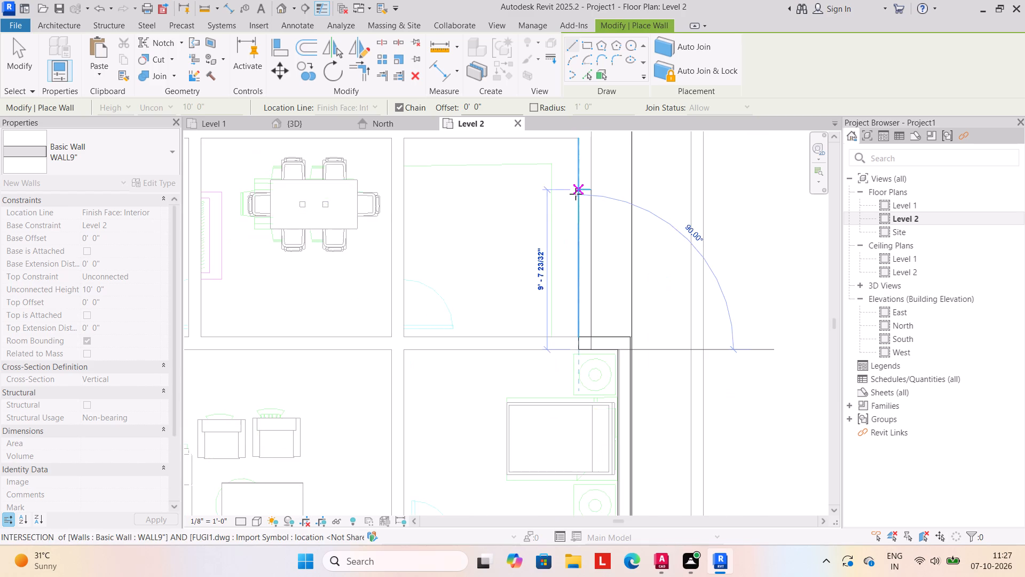
scroll(575, 194, "down", 2)
middle_click_drag(575, 198, 569, 368)
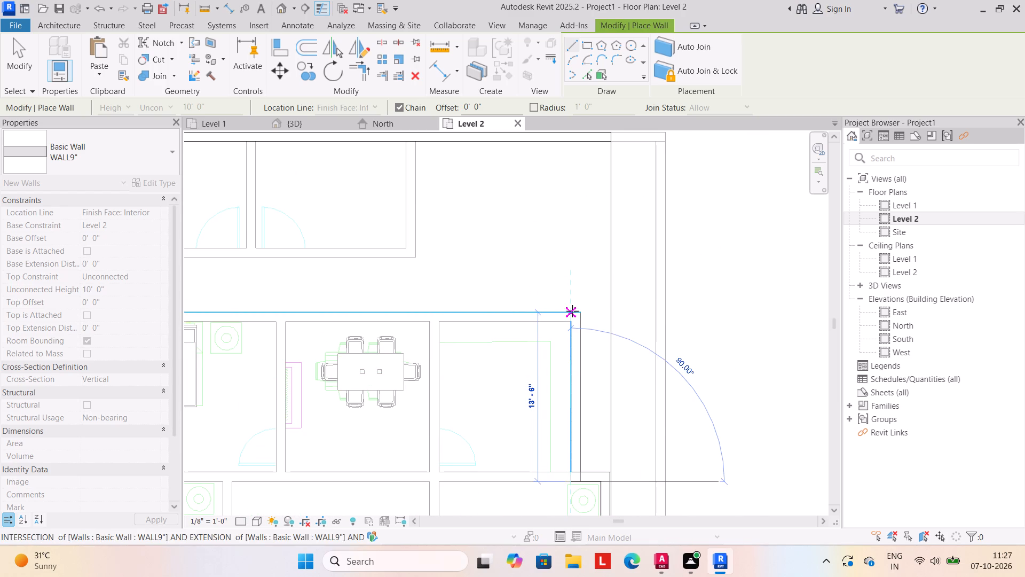
left_click(571, 311)
key("Escape")
scroll(518, 337, "down", 5)
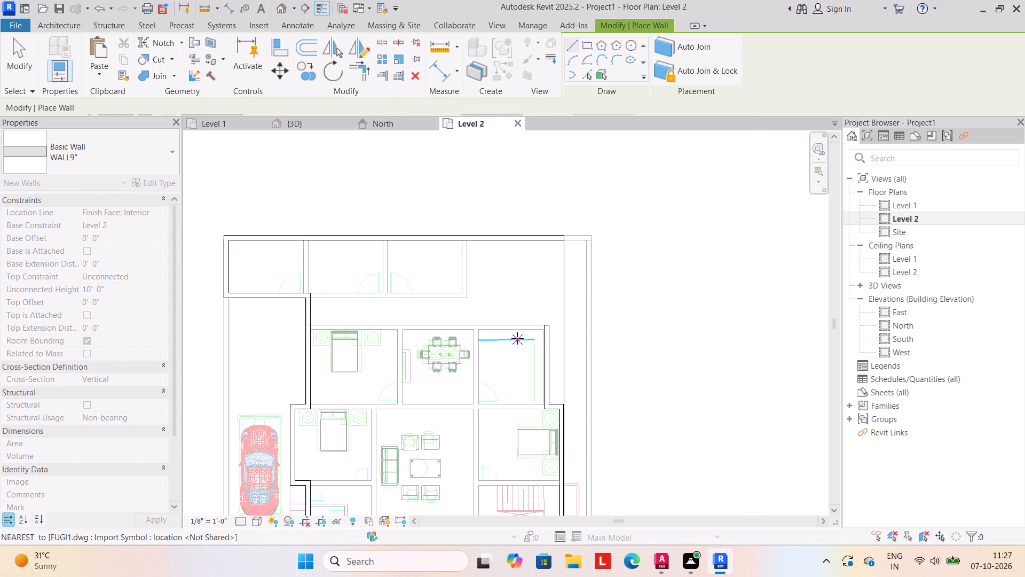
scroll(515, 319, "down", 2)
left_click(303, 124)
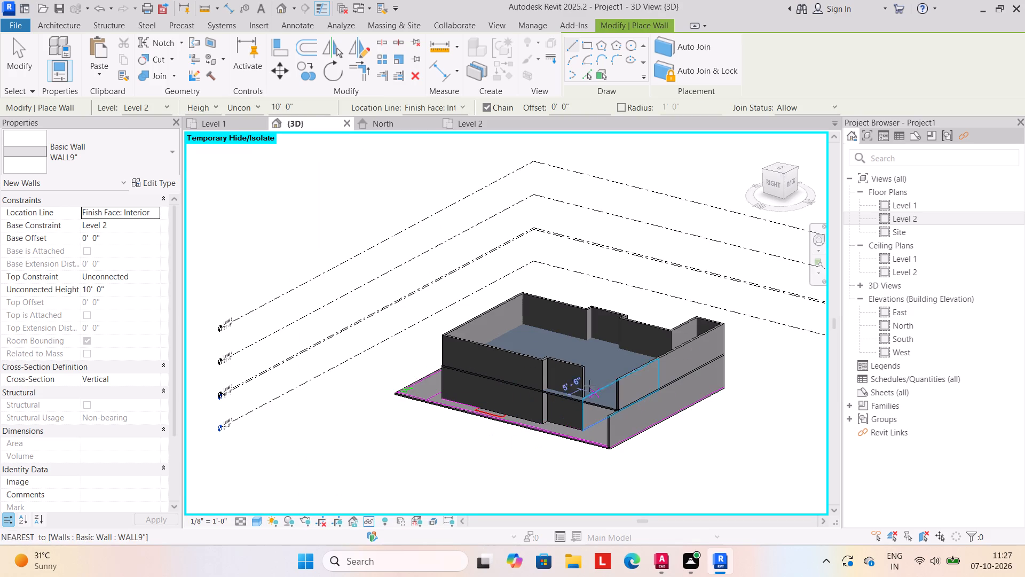
key("Escape")
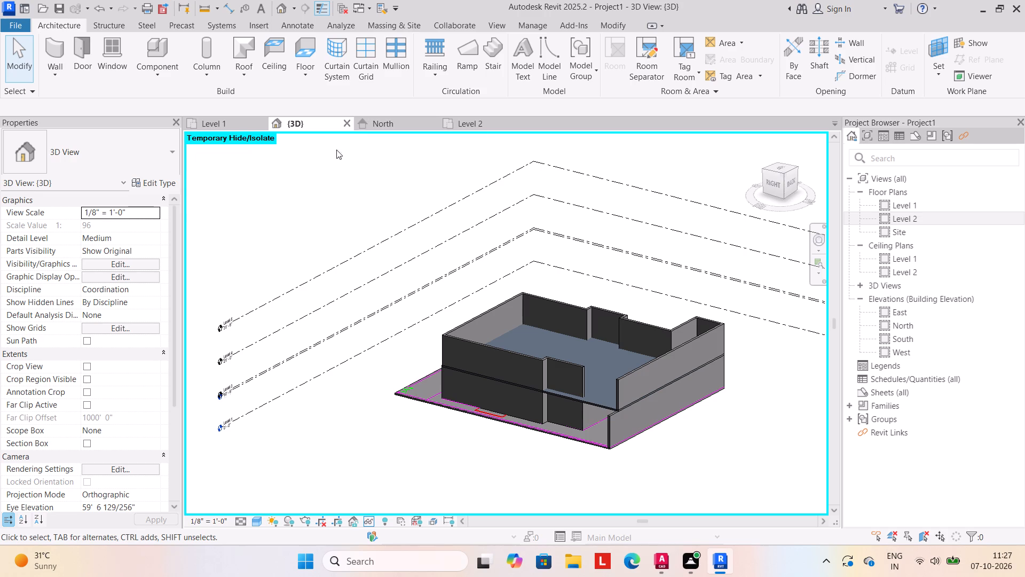
Draw a WALL9" wall on Level 2 from the northeast room's outer corner north to the north exterior wall, flipped to the east side.
left_click(470, 121)
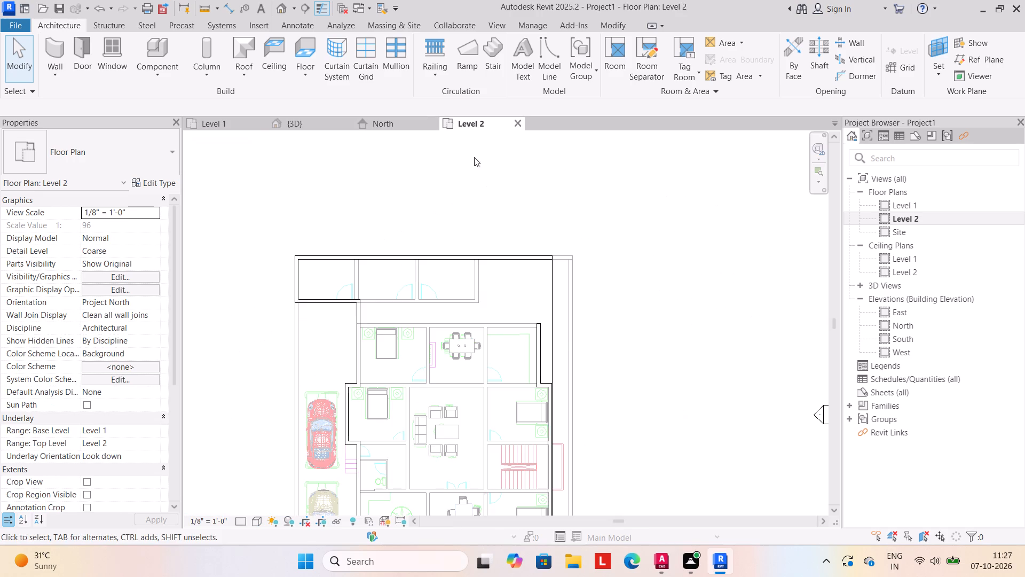
left_click(54, 74)
left_click(76, 98)
scroll(554, 324, "up", 4)
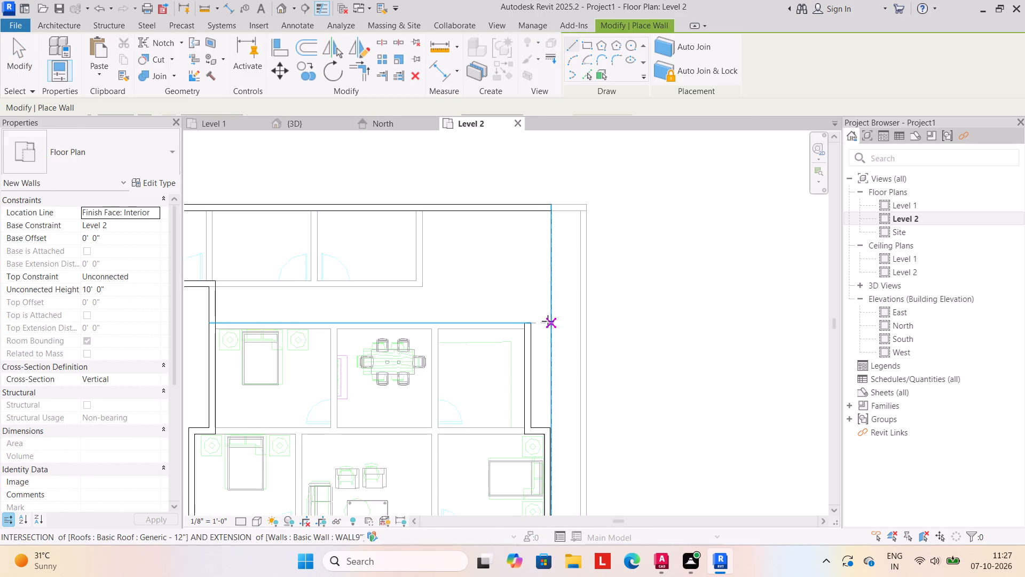
left_click_drag(525, 322, 526, 316)
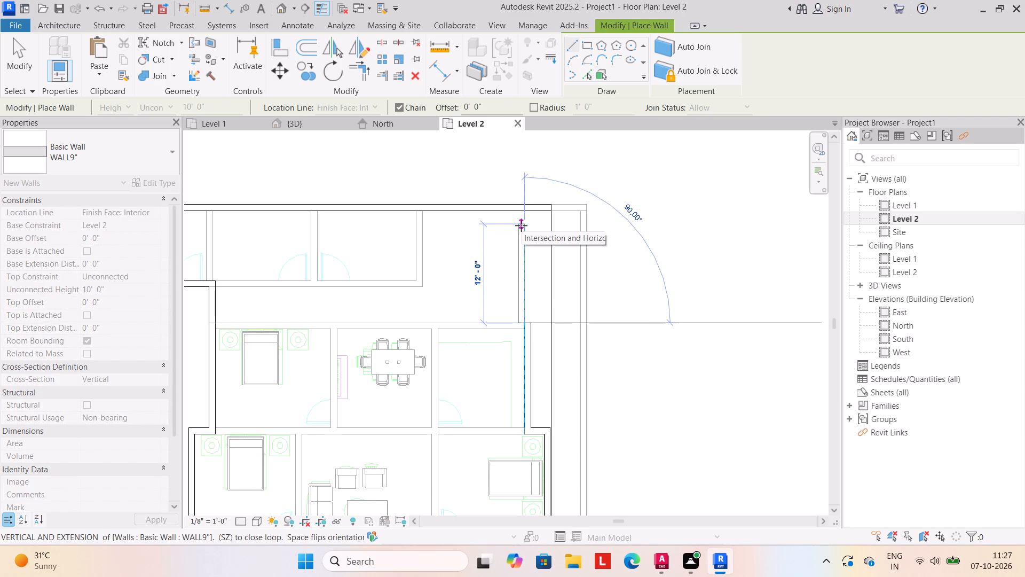
key("space")
left_click_drag(523, 211, 548, 160)
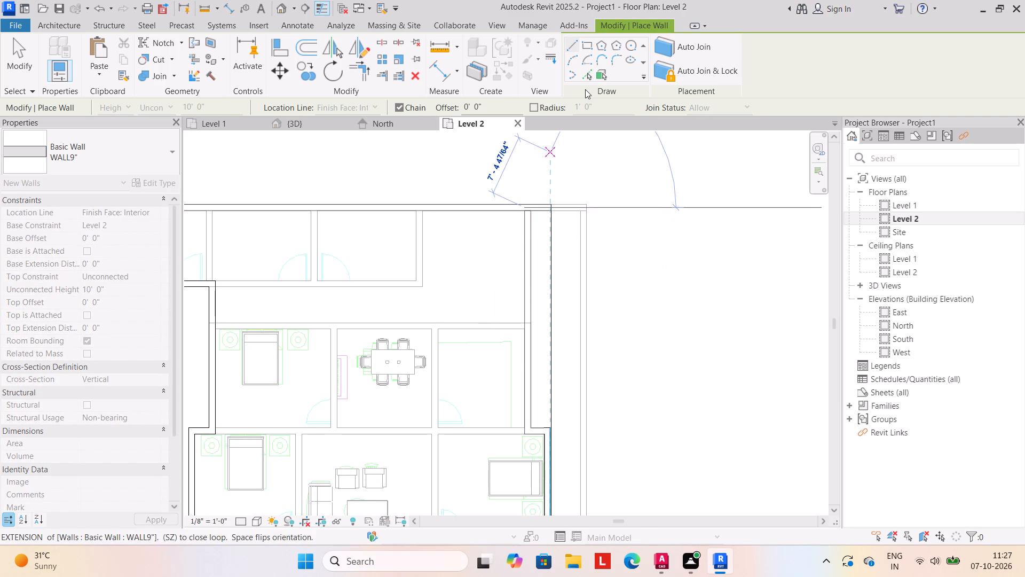
key("Escape")
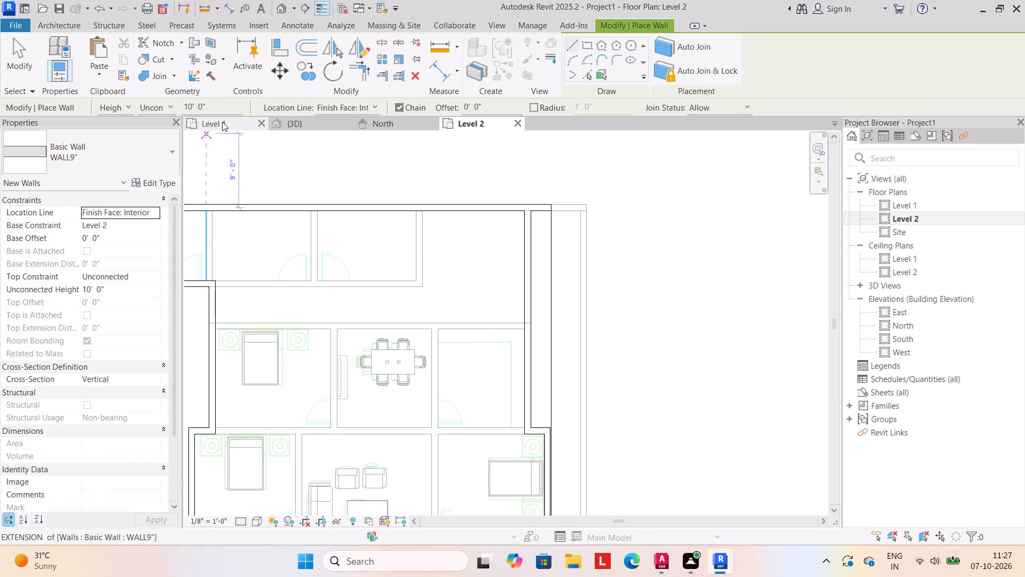
Examine the new Level 2 northeast walls and the overall exterior wall layout in the 3D view.
left_click(304, 123)
key("Escape")
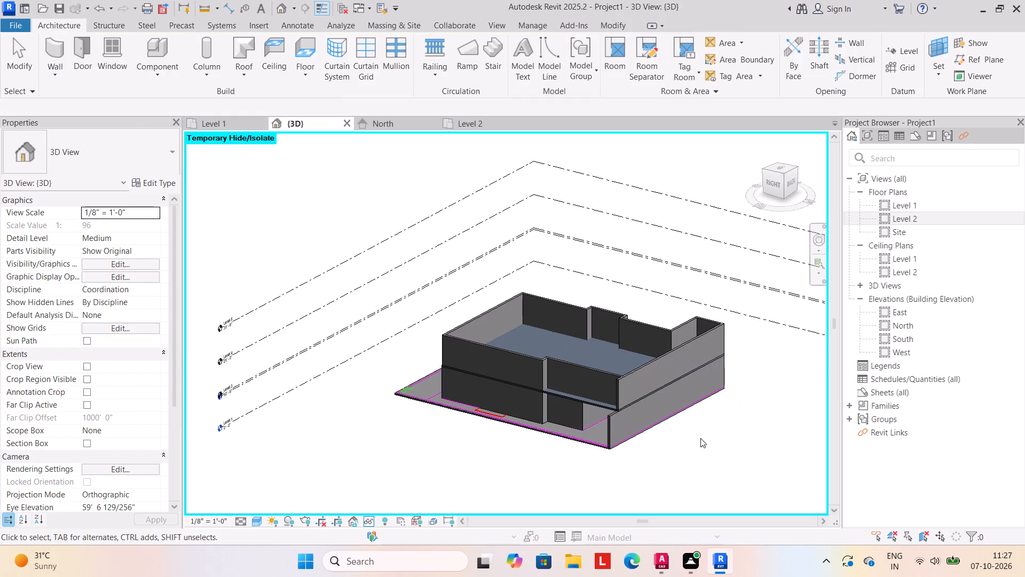
middle_click_drag(535, 449, 703, 421, "shift")
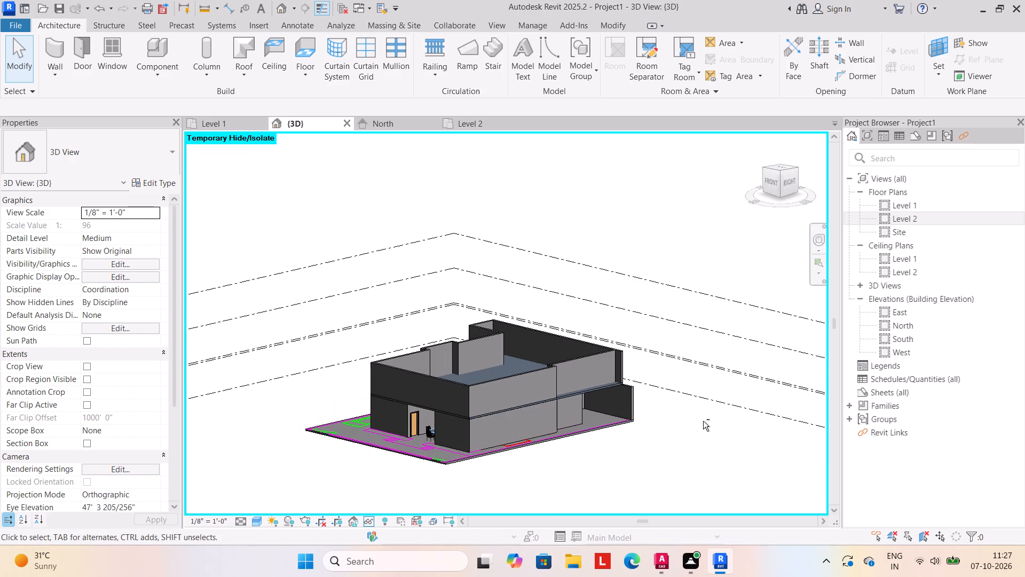
scroll(673, 432, "up", 1, "shift")
middle_click_drag(673, 432, 551, 488, "shift")
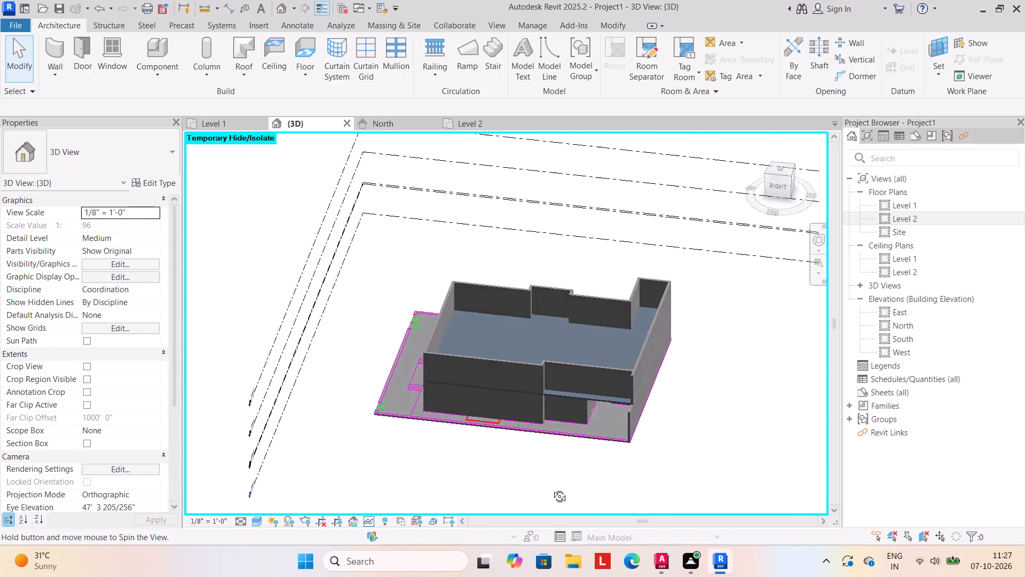
middle_click_drag(551, 488, 729, 445, "shift")
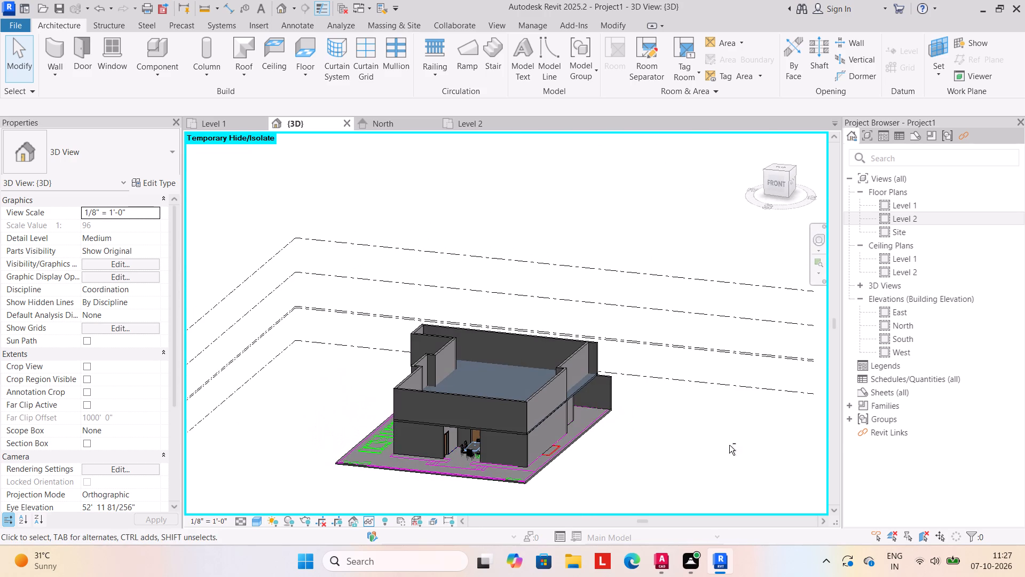
middle_click_drag(614, 453, 537, 501, "shift")
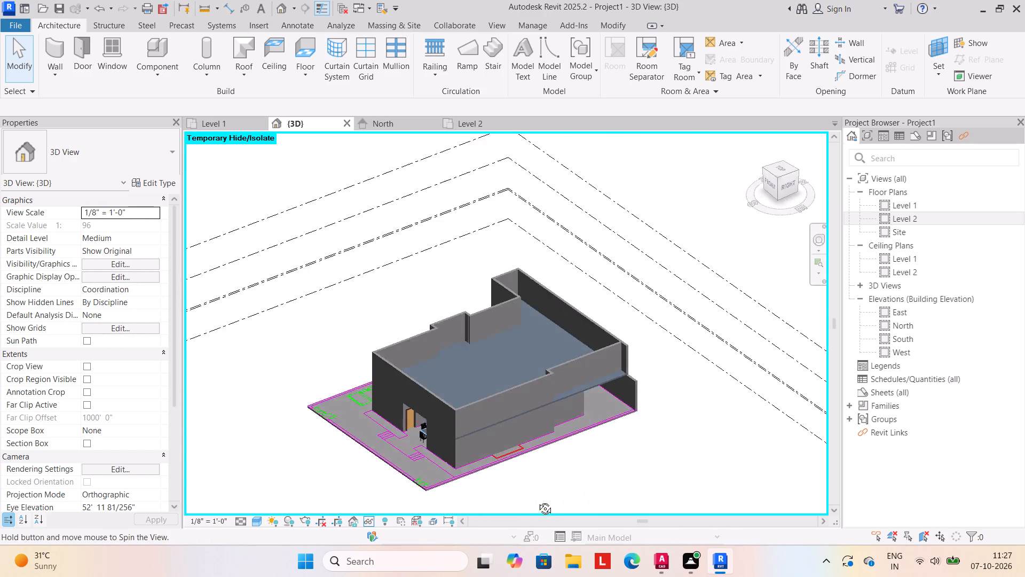
middle_click_drag(537, 501, 517, 449, "shift")
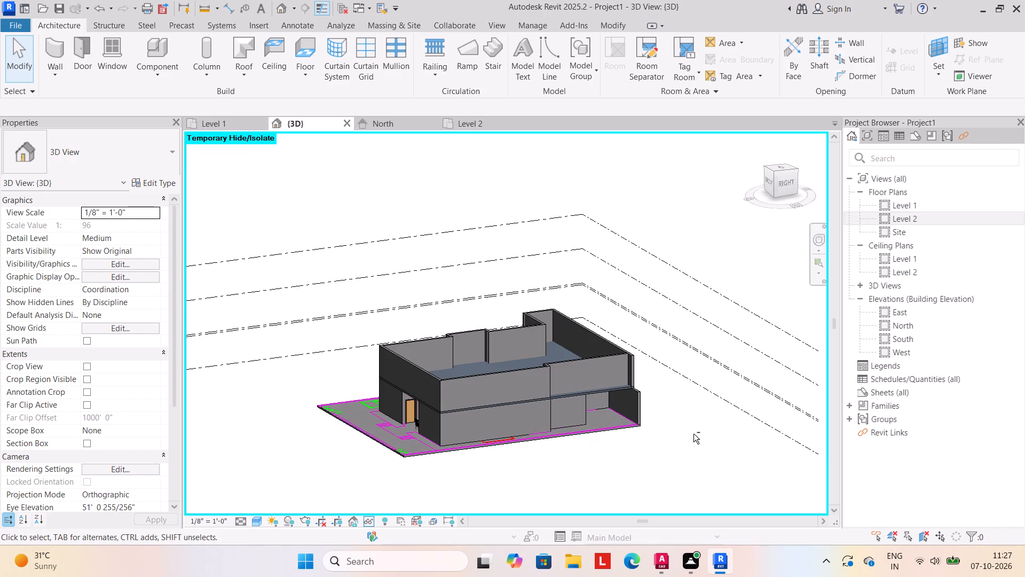
middle_click_drag(692, 440, 558, 485, "shift")
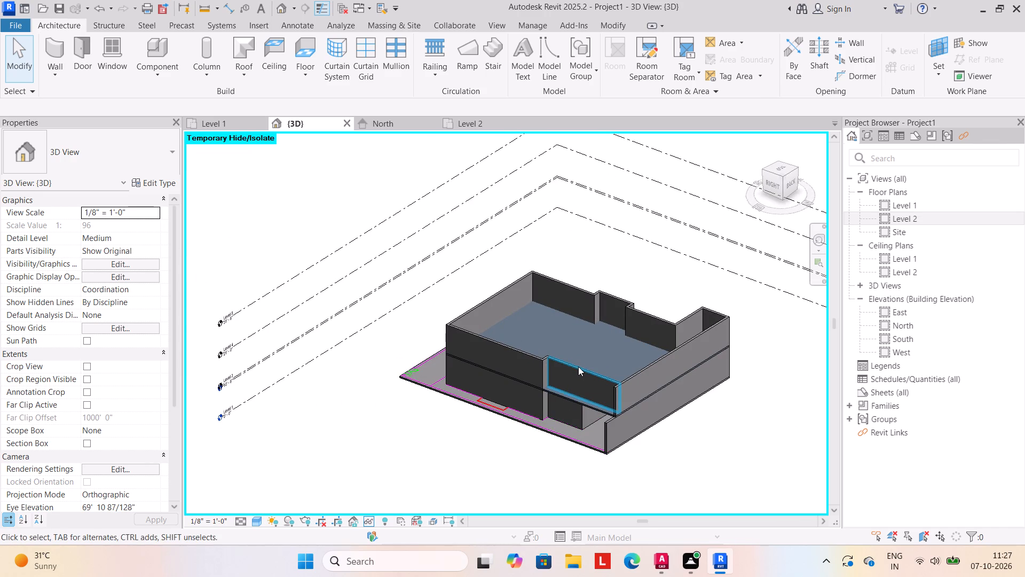
left_click(578, 367)
key("Escape")
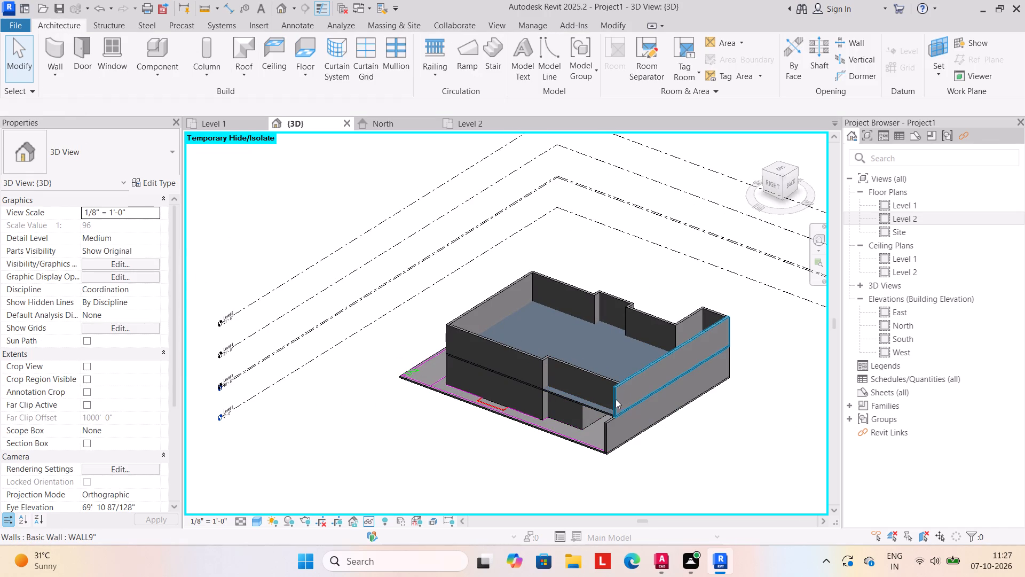
Shorten the Level 2 north wall's east end to 52' 0" so it meets the new east wall.
left_click(615, 399)
scroll(627, 405, "up", 5)
left_click_drag(603, 428, 603, 428)
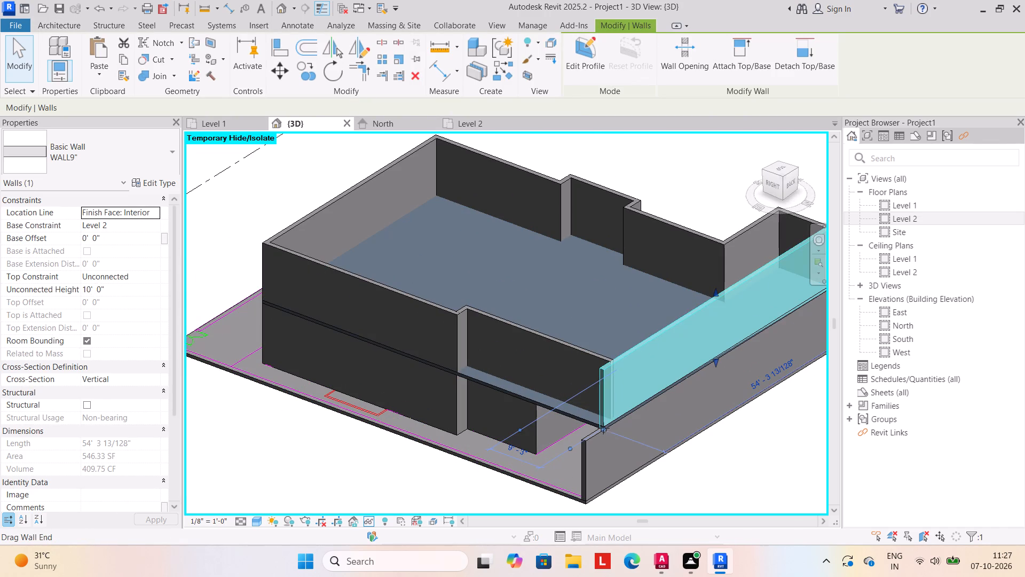
left_click_drag(603, 428, 613, 424)
left_click(689, 470)
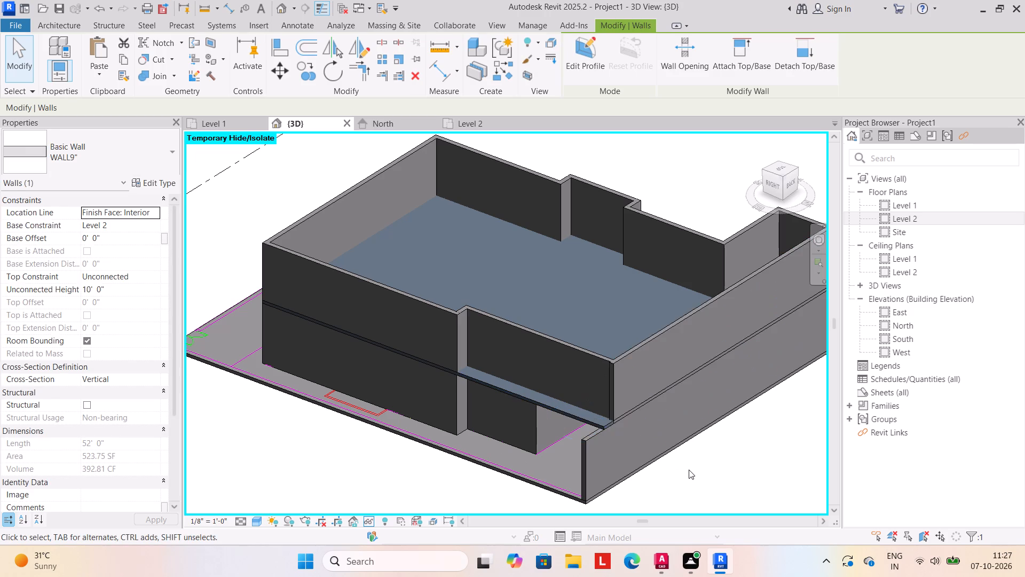
Examine the closed Level 2 exterior walls and the floor slab from all sides in the 3D view.
scroll(695, 471, "down", 3)
middle_click_drag(702, 471, 719, 465, "shift")
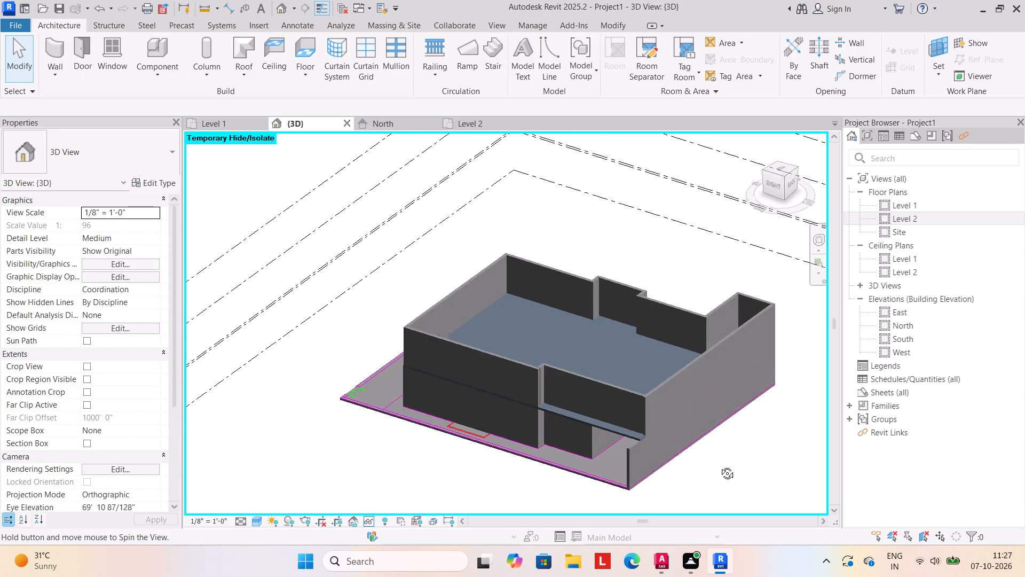
middle_click_drag(719, 465, 766, 398, "shift")
scroll(763, 423, "up", 1, "shift")
middle_click_drag(582, 463, 652, 459, "shift")
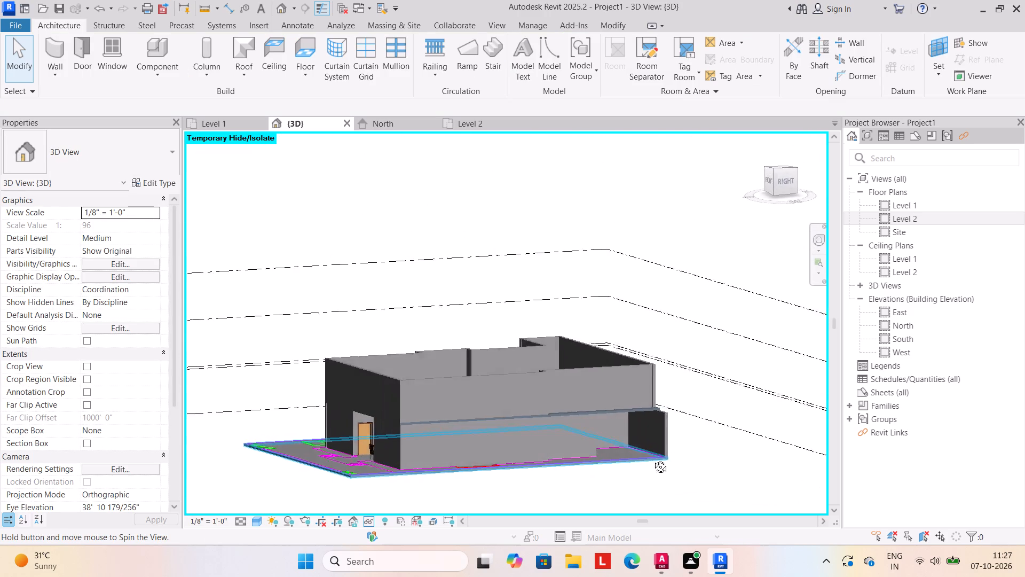
middle_click_drag(652, 459, 730, 453, "shift")
middle_click_drag(674, 471, 744, 503, "shift")
scroll(688, 467, "down", 1)
middle_click_drag(684, 456, 664, 352)
middle_click_drag(683, 410, 668, 425, "shift")
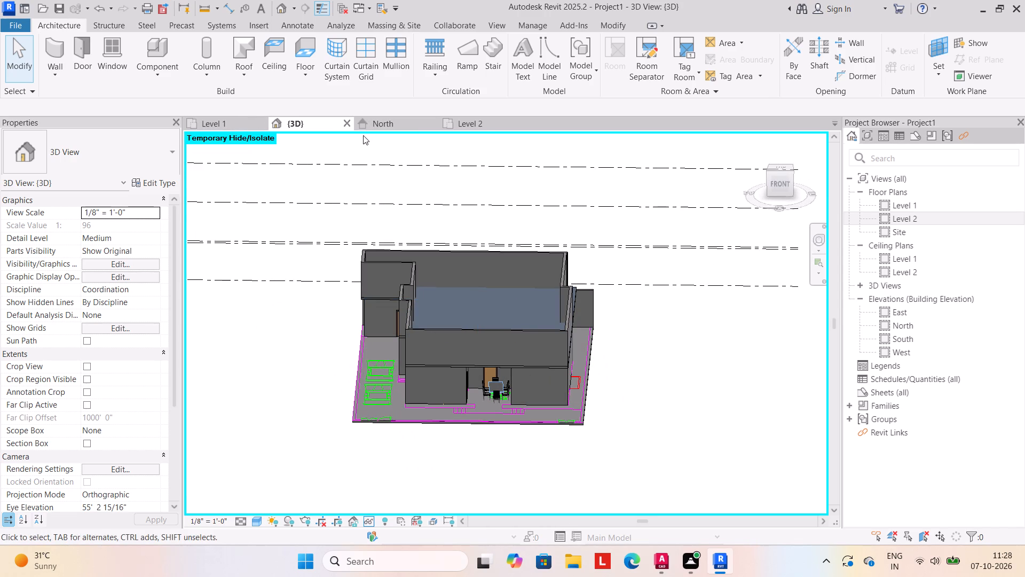
middle_click_drag(682, 392, 528, 394, "shift")
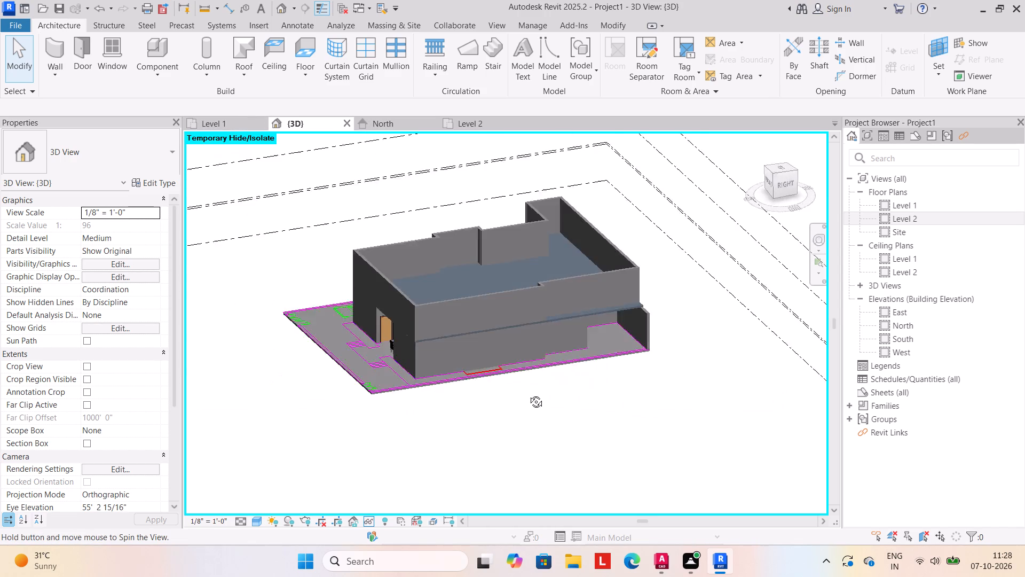
middle_click_drag(528, 394, 466, 480, "shift")
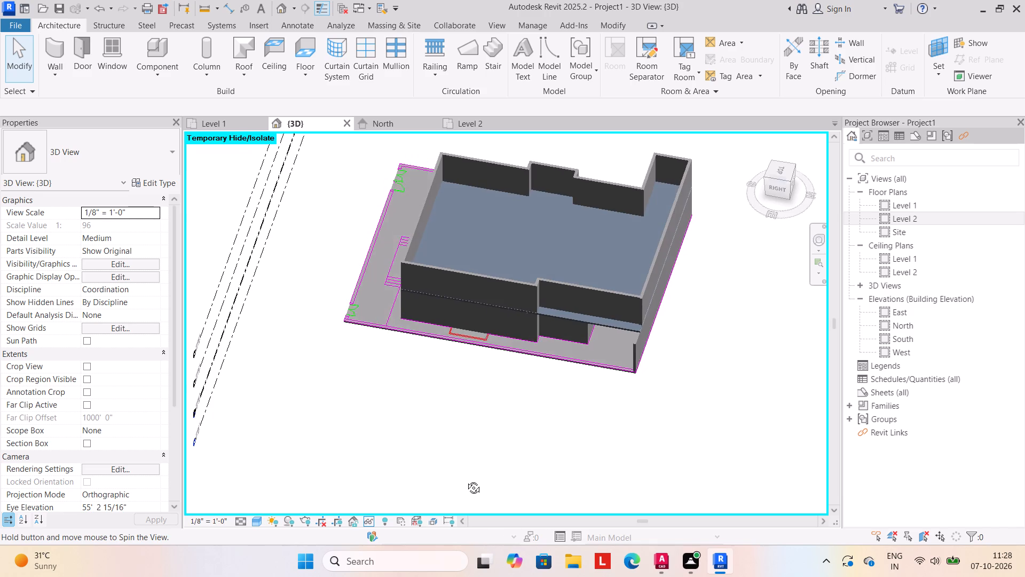
middle_click_drag(466, 480, 467, 476, "shift")
middle_click_drag(458, 433, 636, 439, "shift")
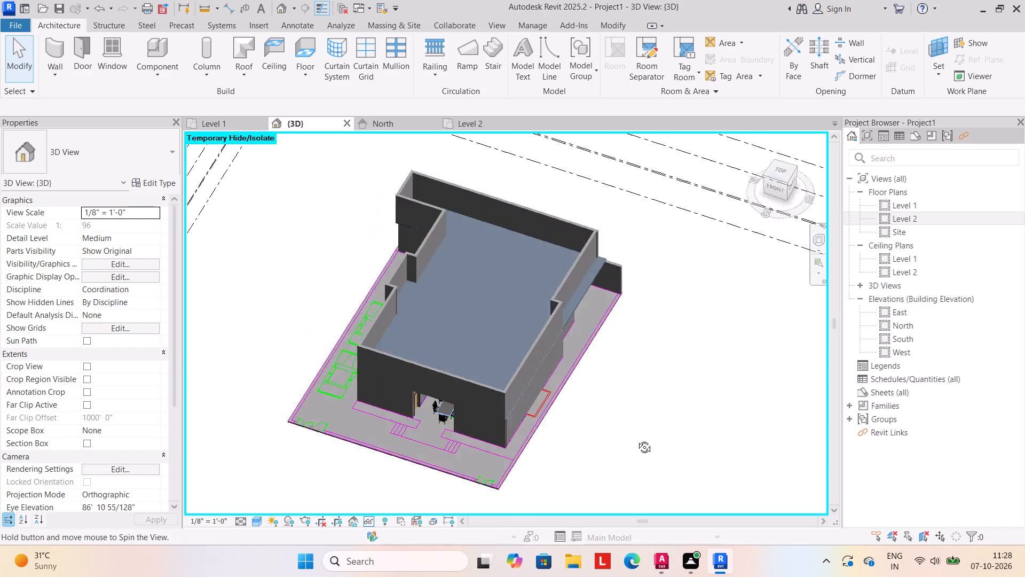
middle_click_drag(636, 439, 514, 442, "shift")
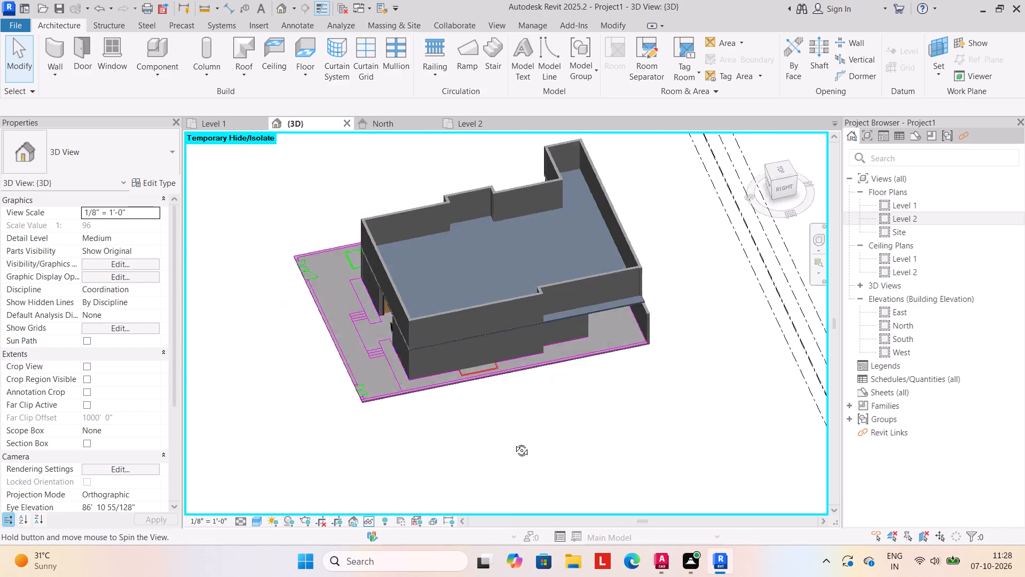
middle_click_drag(514, 442, 640, 388, "shift")
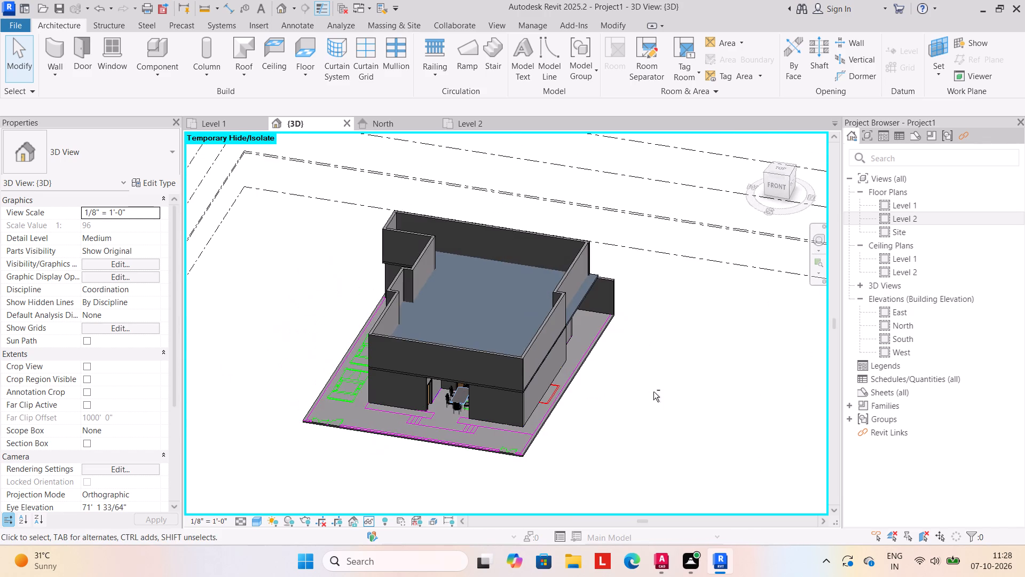
middle_click_drag(637, 403, 512, 456, "shift")
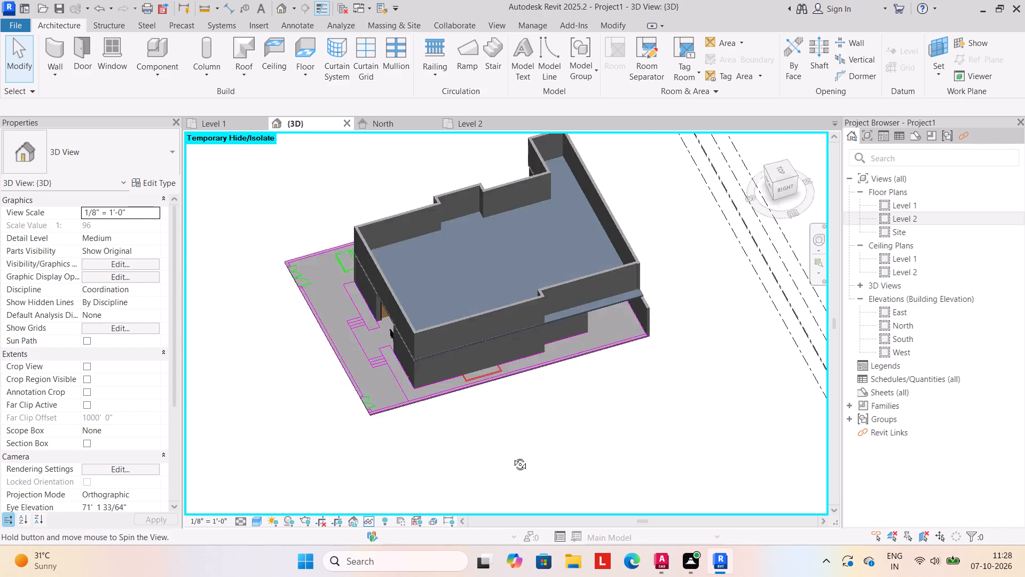
middle_click_drag(512, 456, 567, 384, "shift")
scroll(454, 384, "up", 1, "shift")
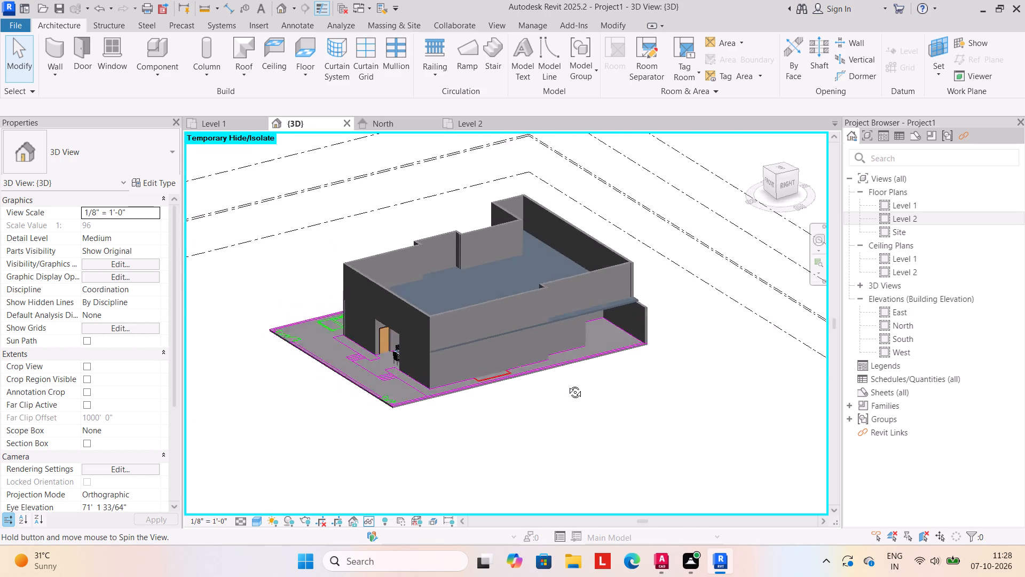
middle_click_drag(567, 384, 668, 390, "shift")
Reset the temporary hide/isolate in the 3D view to bring back the hidden elements.
key("h")
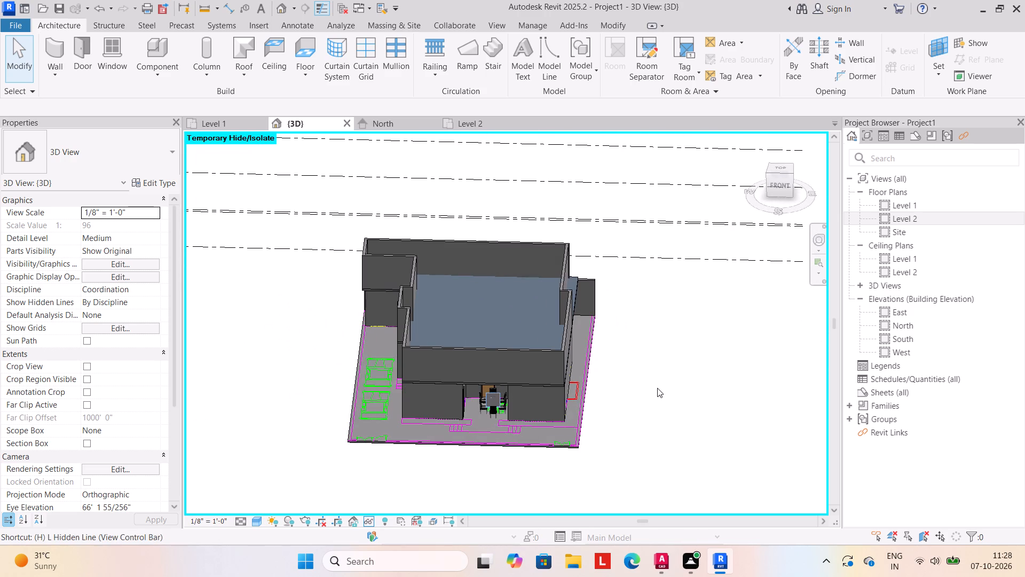
key("r")
left_click(674, 406)
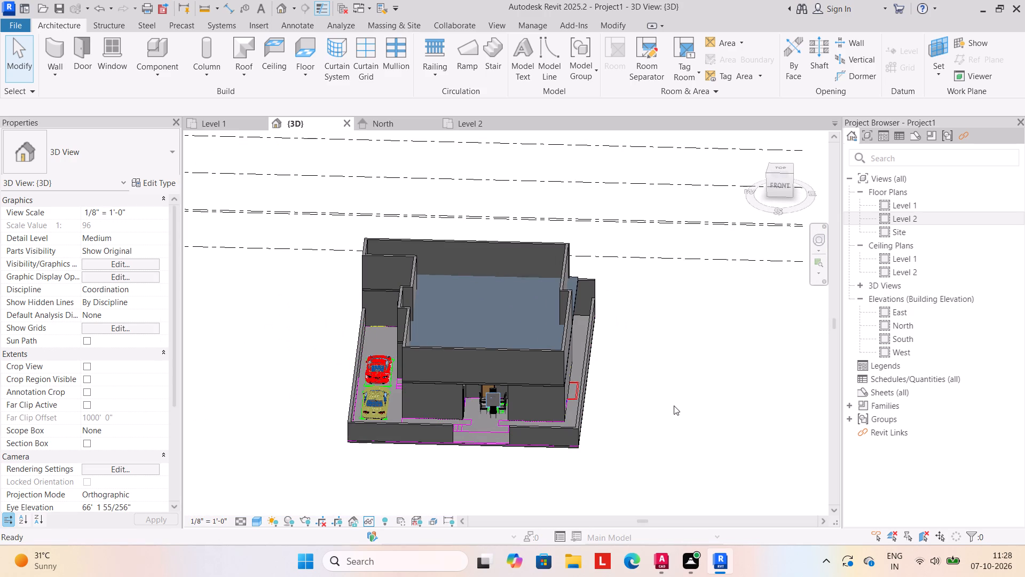
key("Escape")
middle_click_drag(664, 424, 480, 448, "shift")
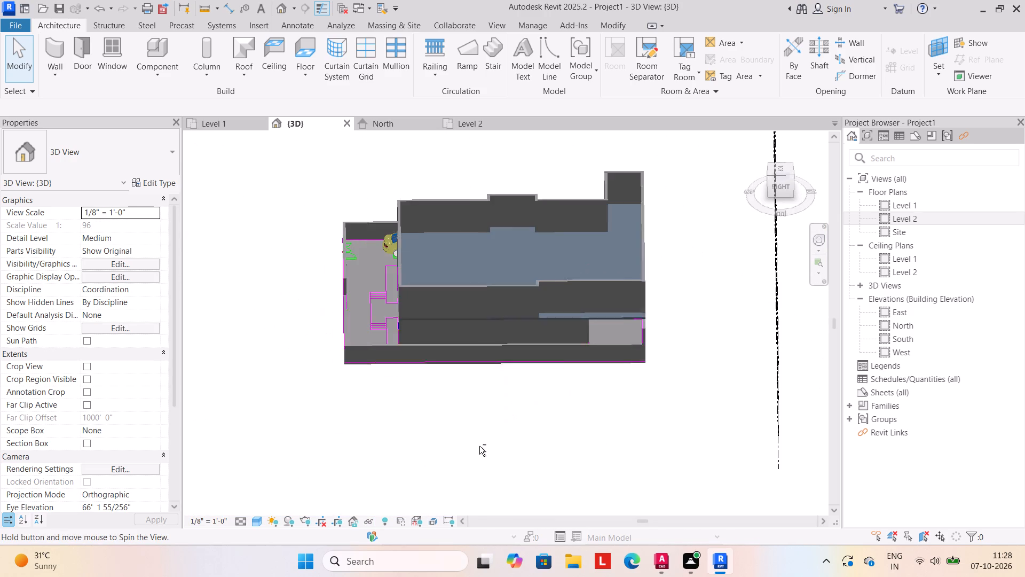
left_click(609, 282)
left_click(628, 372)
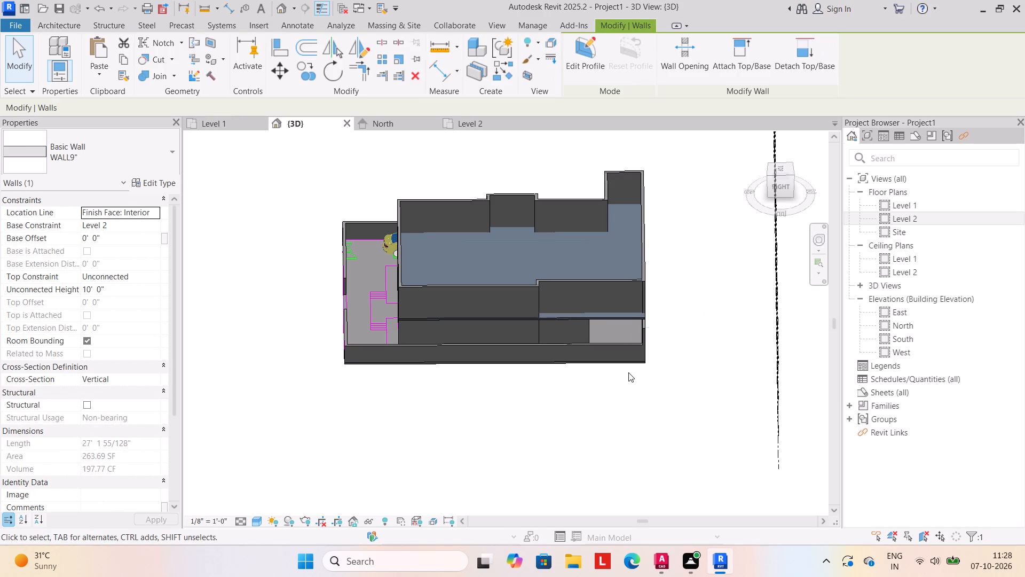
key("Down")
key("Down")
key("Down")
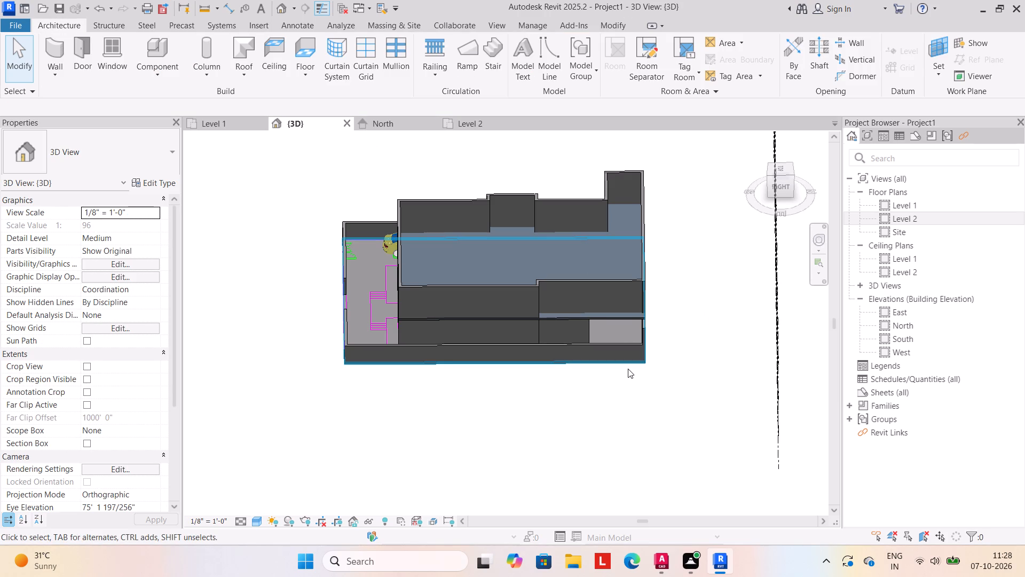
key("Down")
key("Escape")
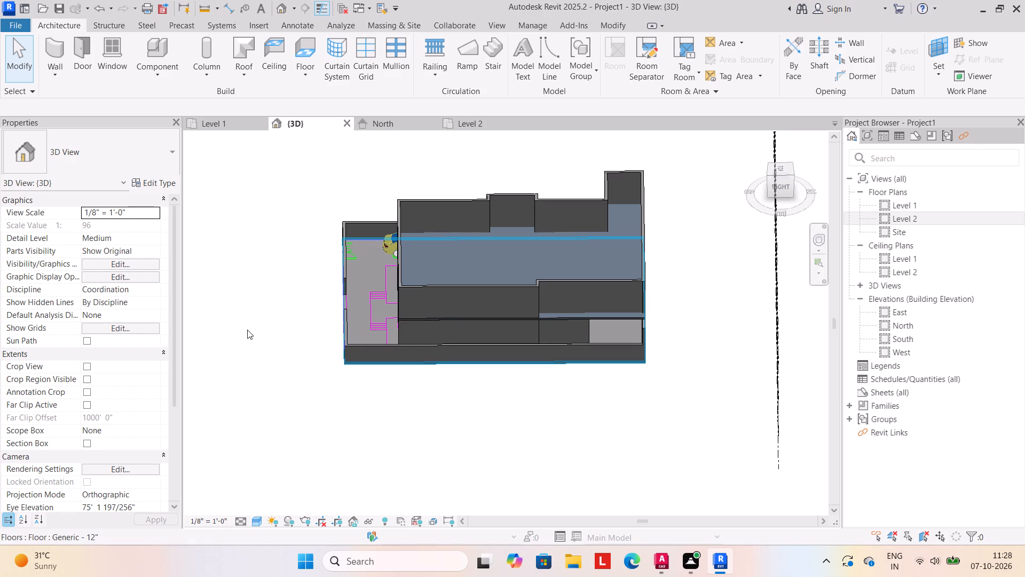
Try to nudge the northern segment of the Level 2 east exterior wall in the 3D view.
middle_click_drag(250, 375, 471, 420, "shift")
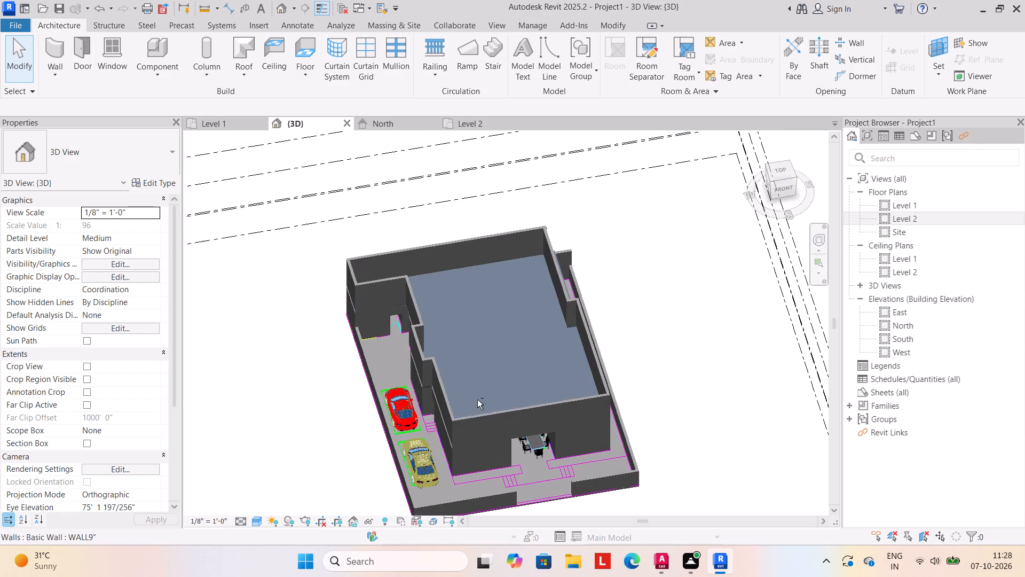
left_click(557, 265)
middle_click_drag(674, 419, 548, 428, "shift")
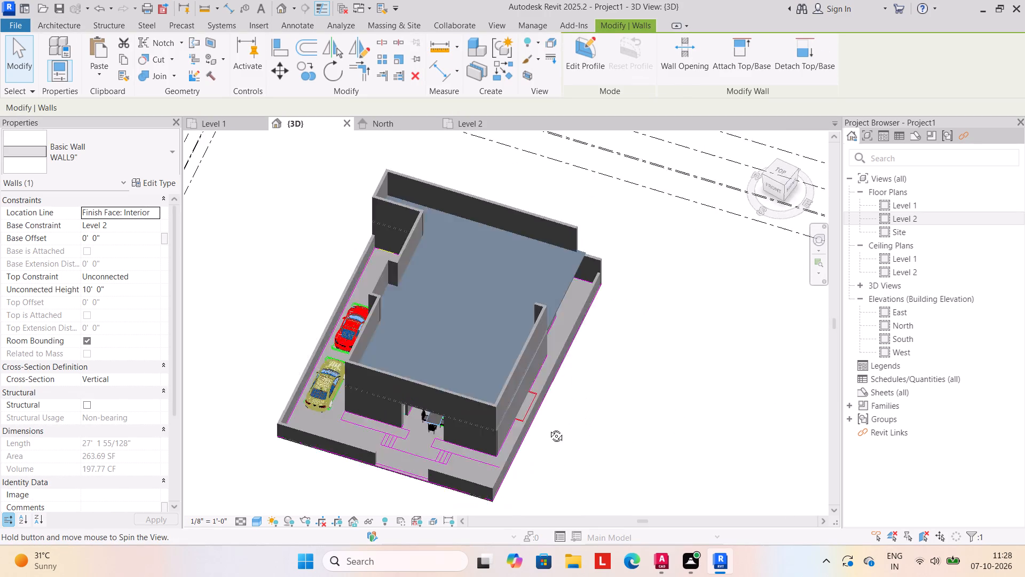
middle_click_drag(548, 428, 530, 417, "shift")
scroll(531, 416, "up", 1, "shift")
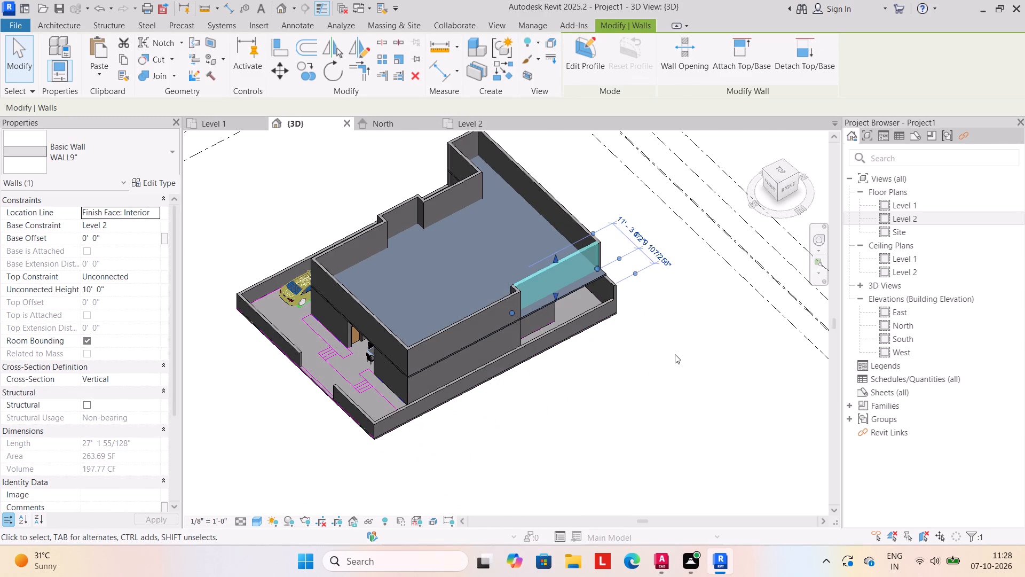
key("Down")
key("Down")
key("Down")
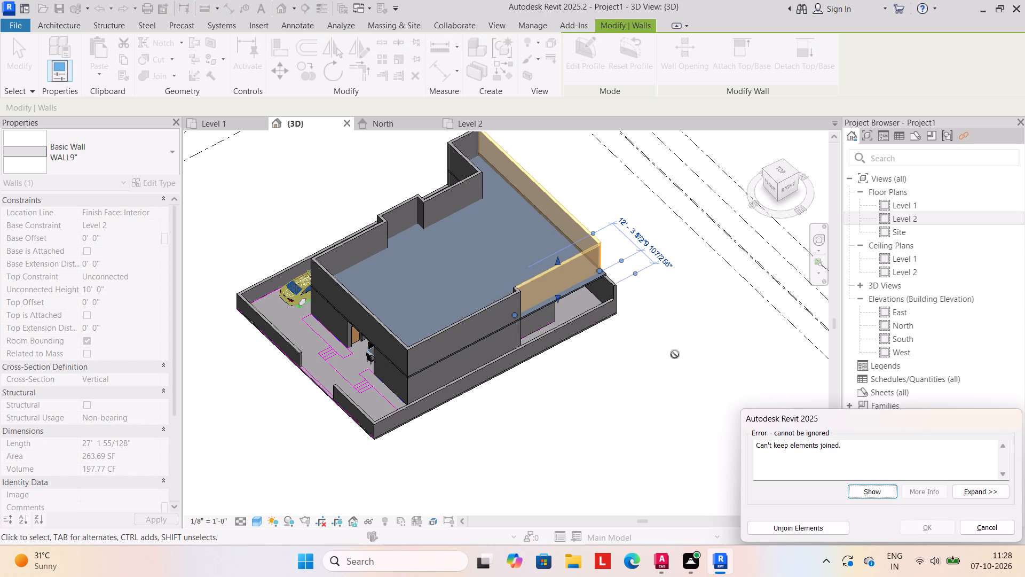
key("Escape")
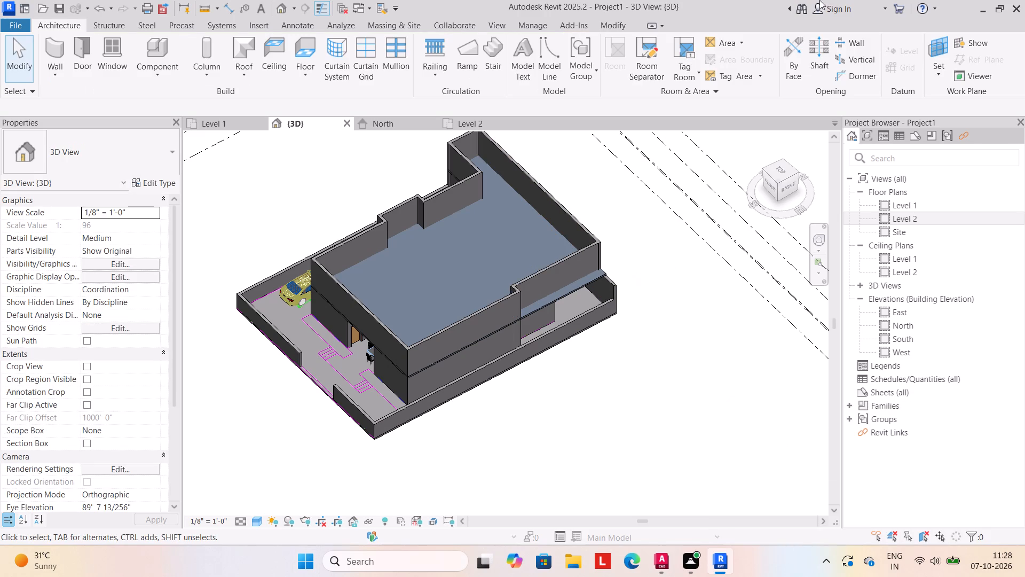
Examine the Level 2 east and front exterior walls in 3D, including their position relative to the level lines.
left_click(582, 251)
middle_click_drag(652, 382, 610, 275, "shift")
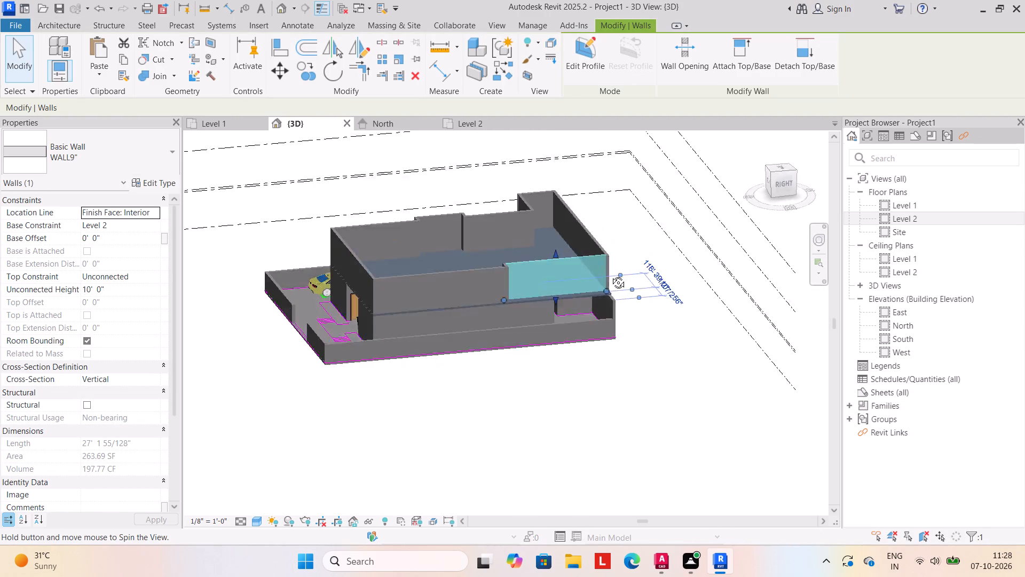
middle_click_drag(610, 275, 542, 369, "shift")
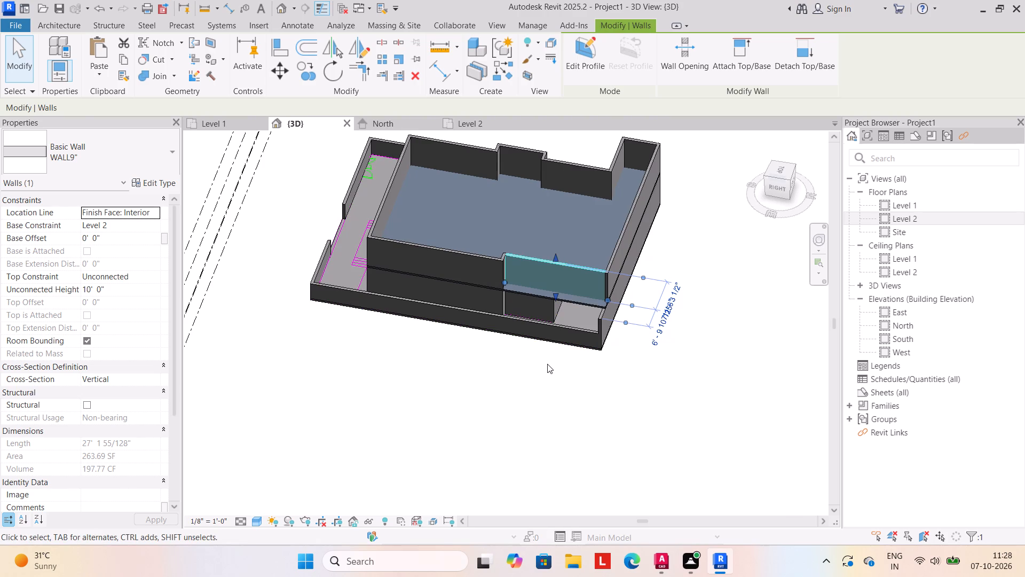
key("Escape")
middle_click_drag(424, 438, 532, 428, "shift")
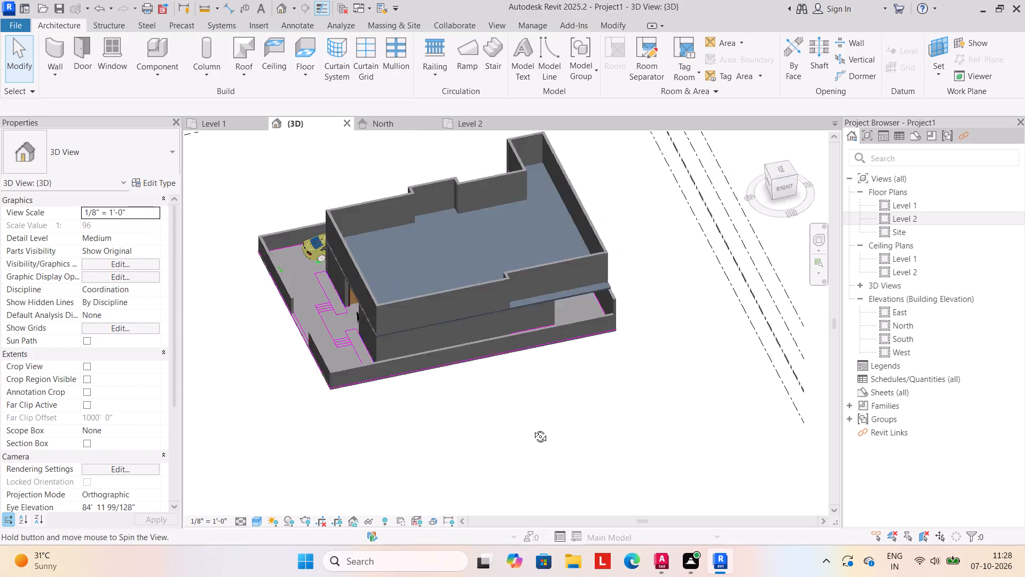
middle_click_drag(532, 428, 636, 401, "shift")
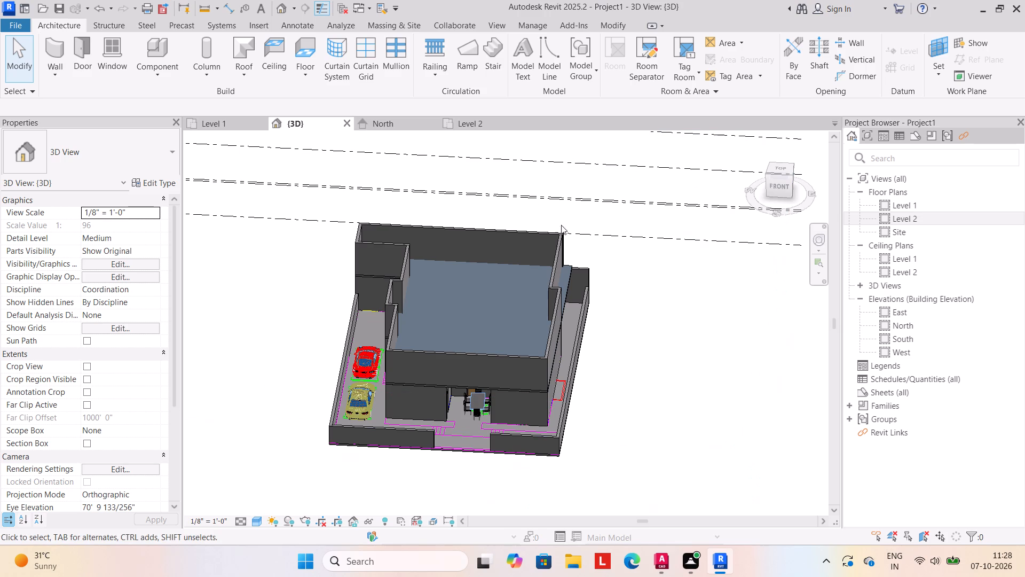
scroll(699, 316, "down", 1)
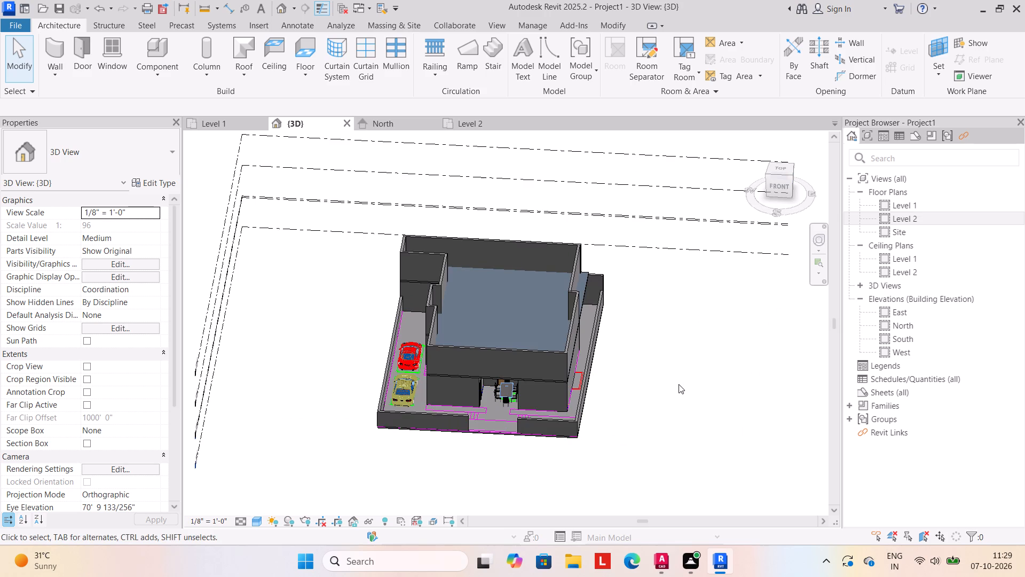
middle_click_drag(691, 386, 703, 328, "shift")
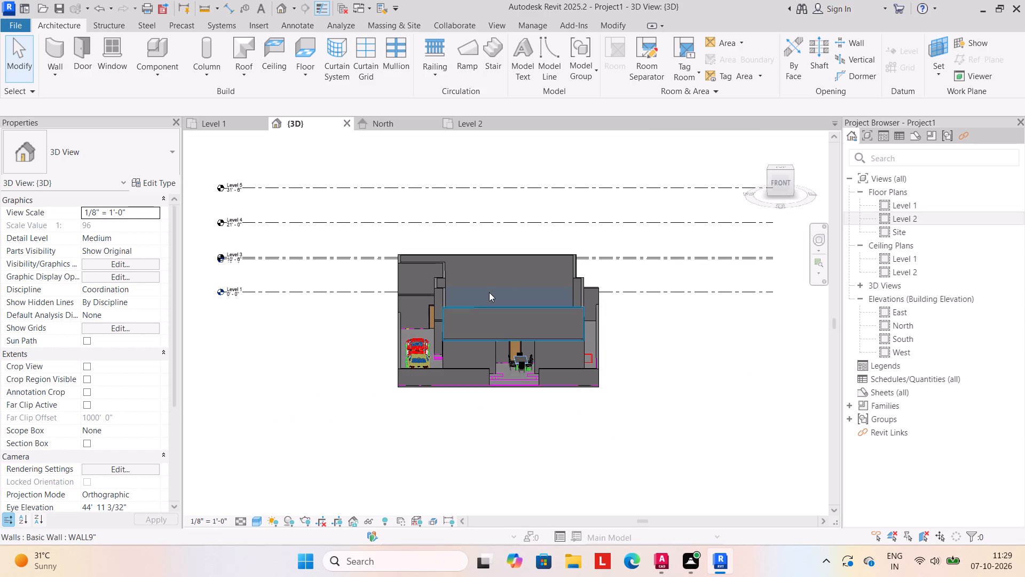
left_click(470, 307)
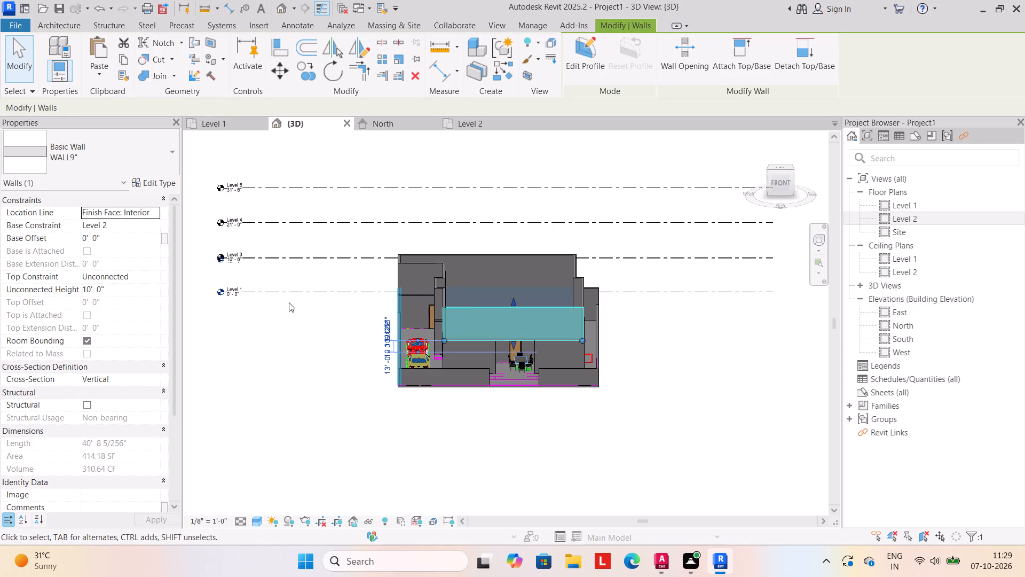
key("Escape")
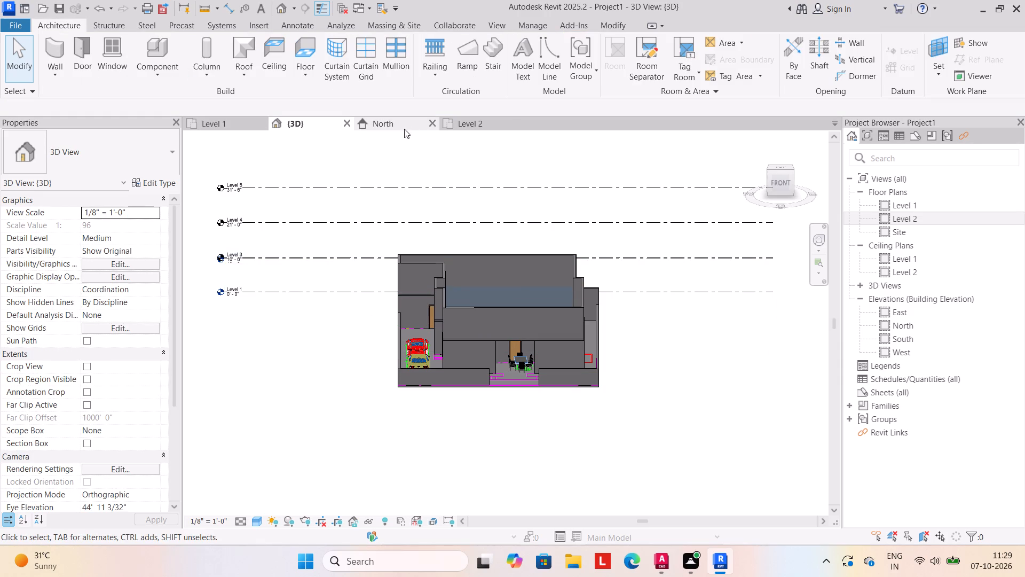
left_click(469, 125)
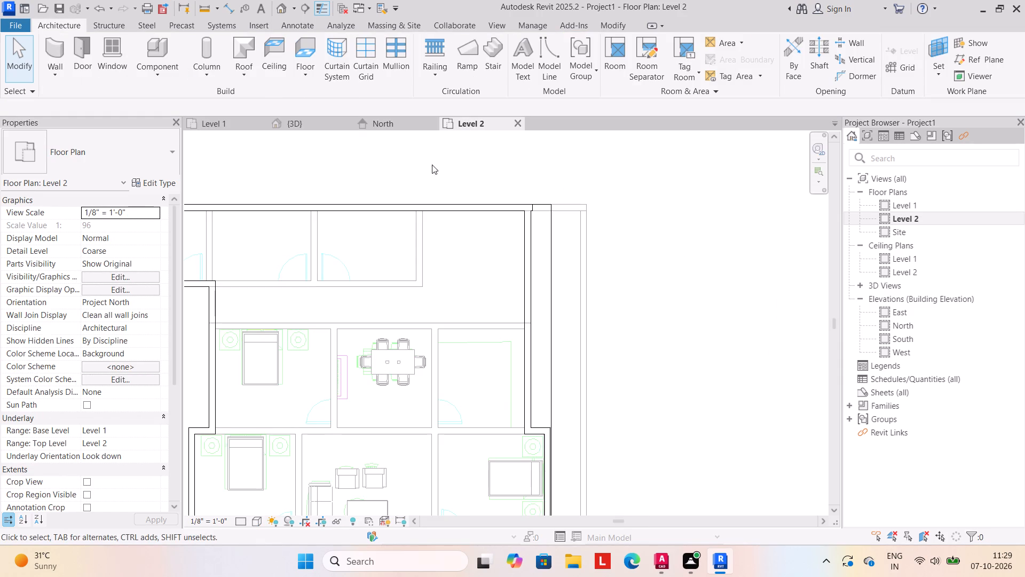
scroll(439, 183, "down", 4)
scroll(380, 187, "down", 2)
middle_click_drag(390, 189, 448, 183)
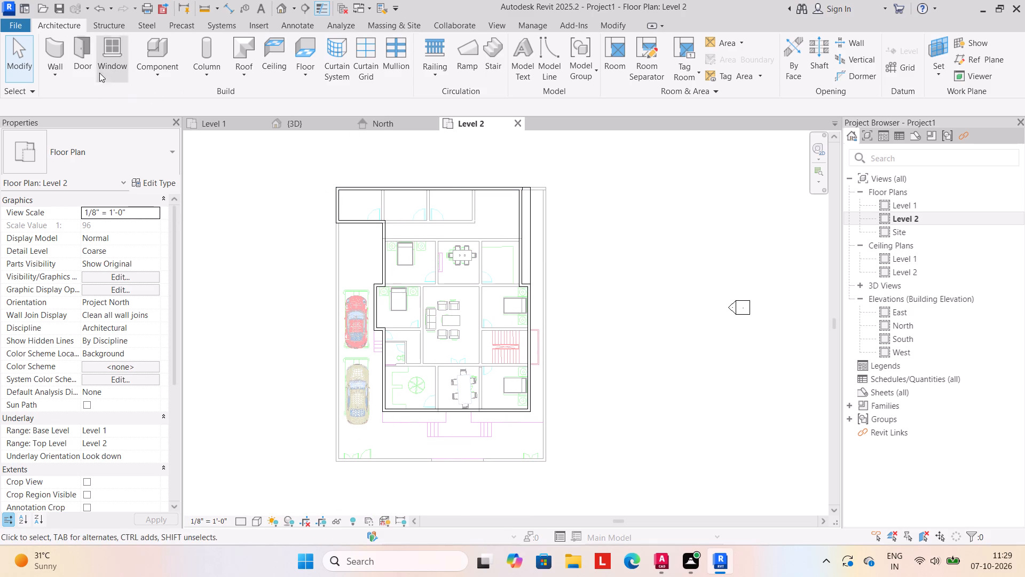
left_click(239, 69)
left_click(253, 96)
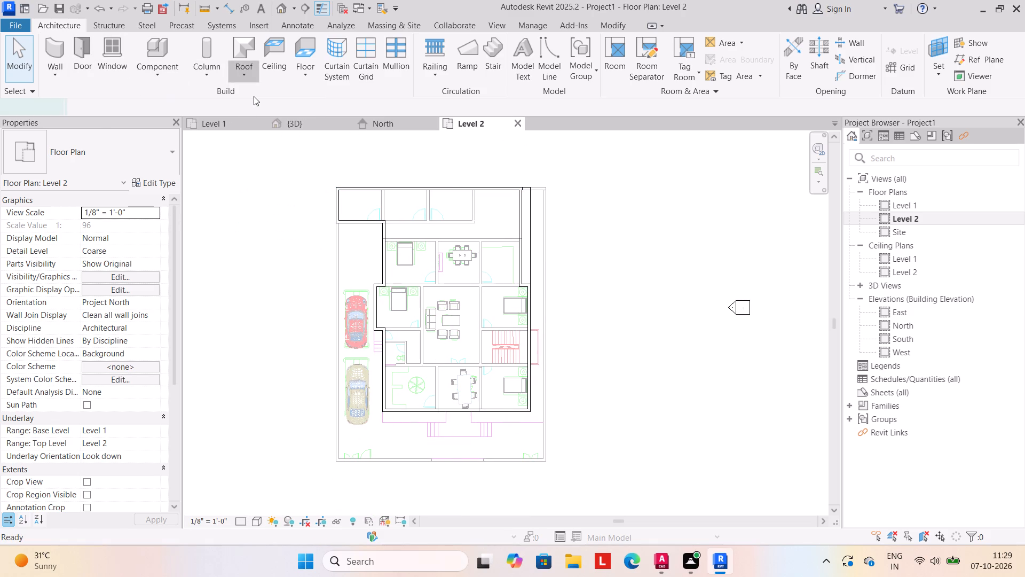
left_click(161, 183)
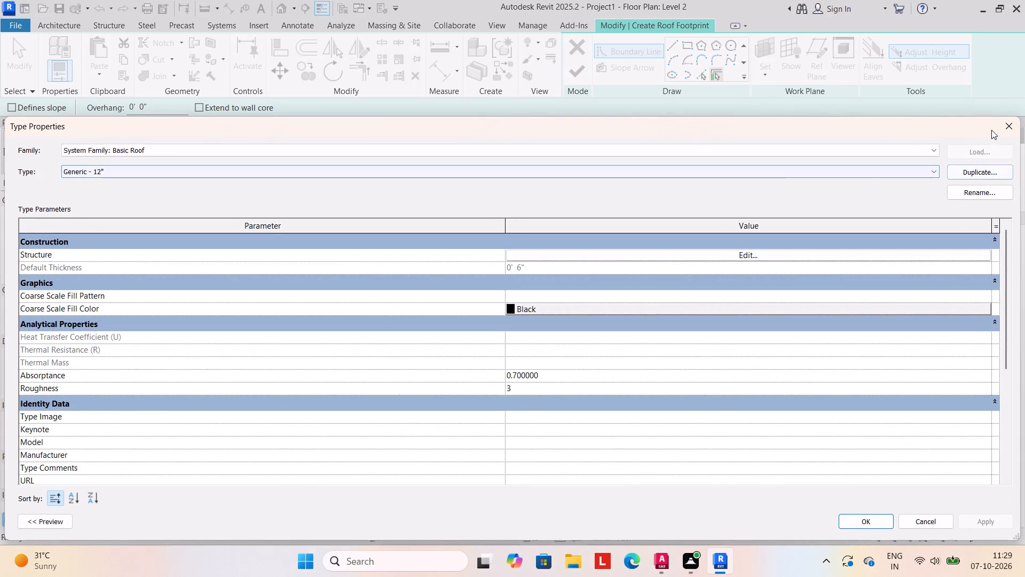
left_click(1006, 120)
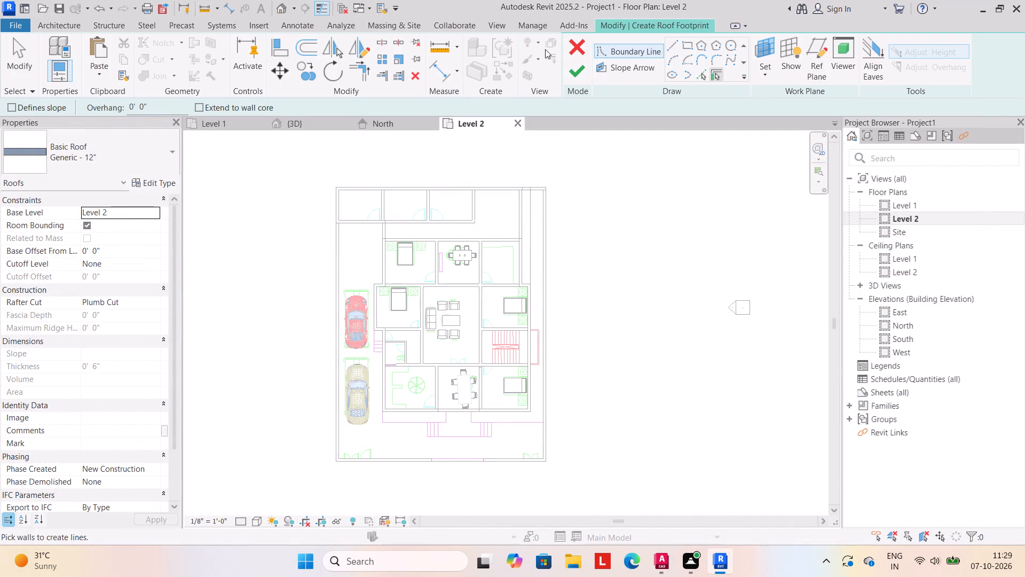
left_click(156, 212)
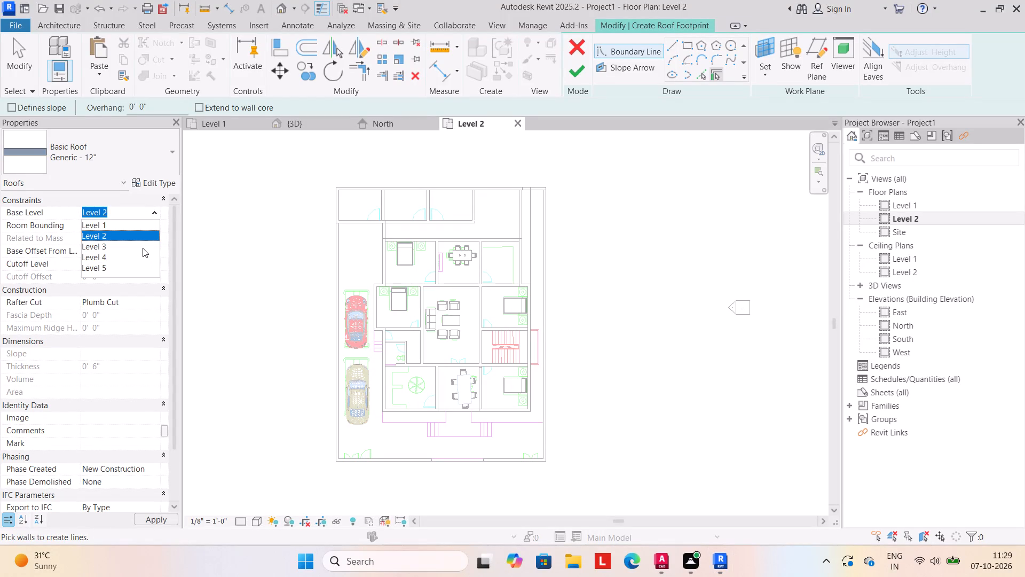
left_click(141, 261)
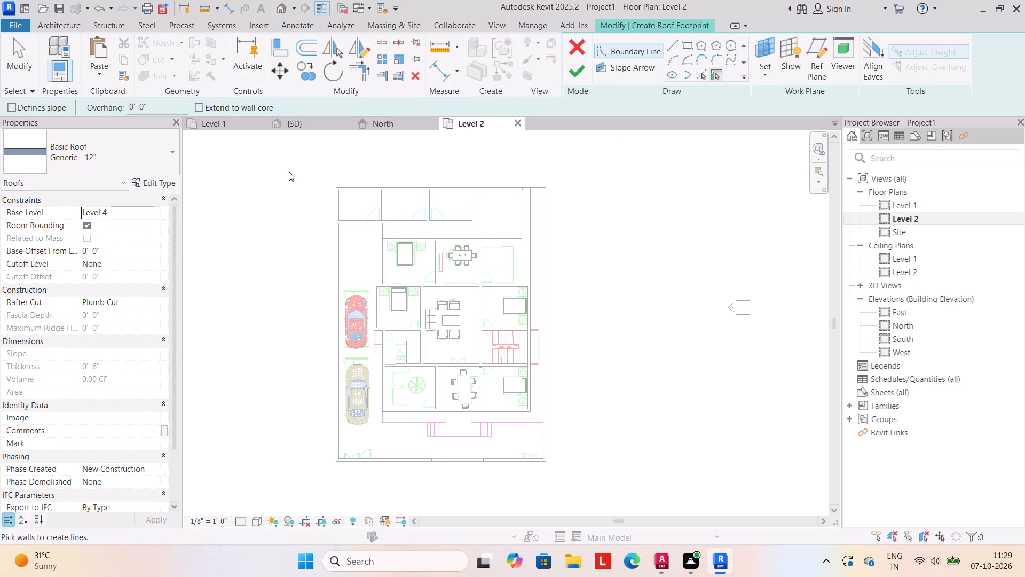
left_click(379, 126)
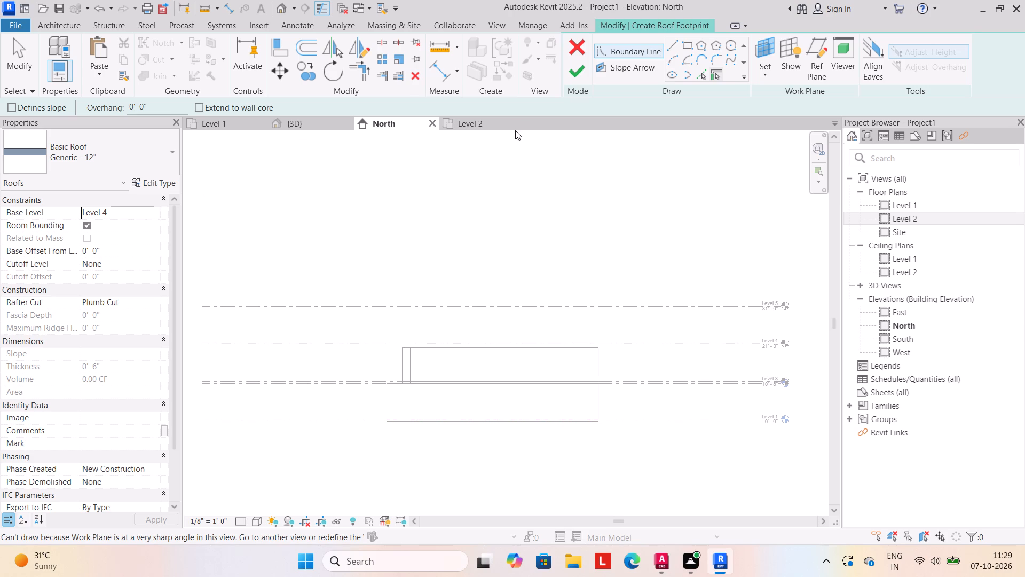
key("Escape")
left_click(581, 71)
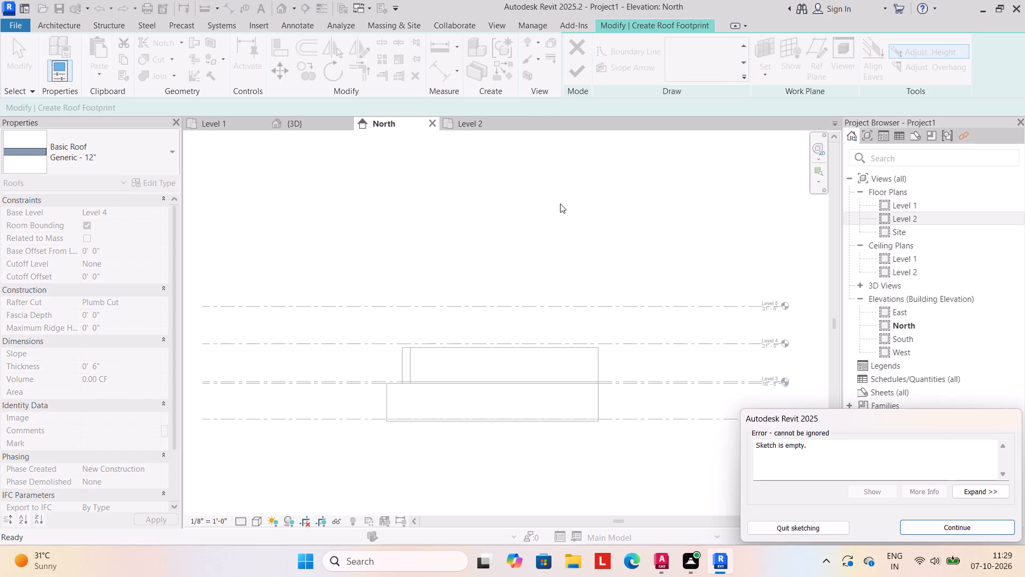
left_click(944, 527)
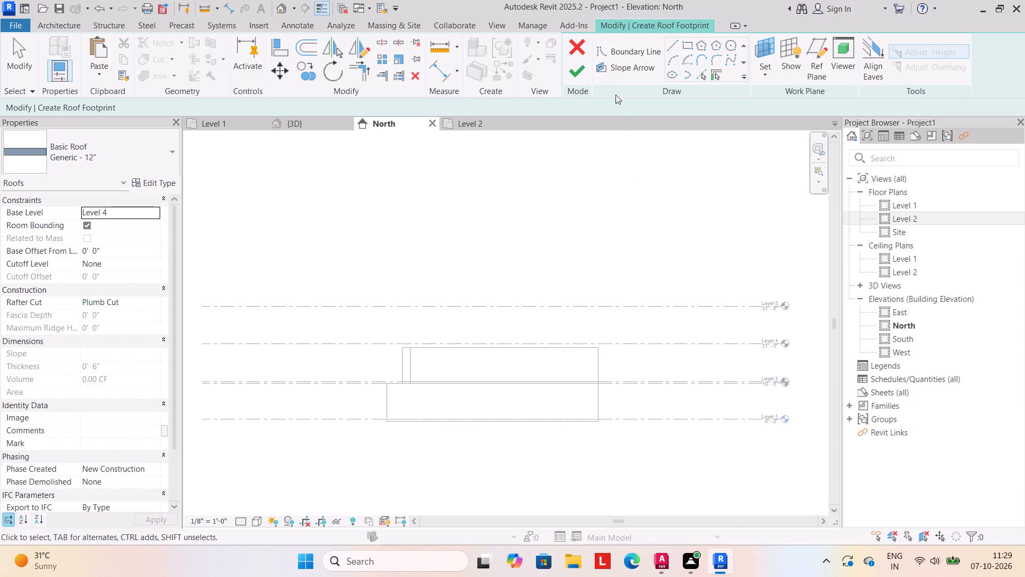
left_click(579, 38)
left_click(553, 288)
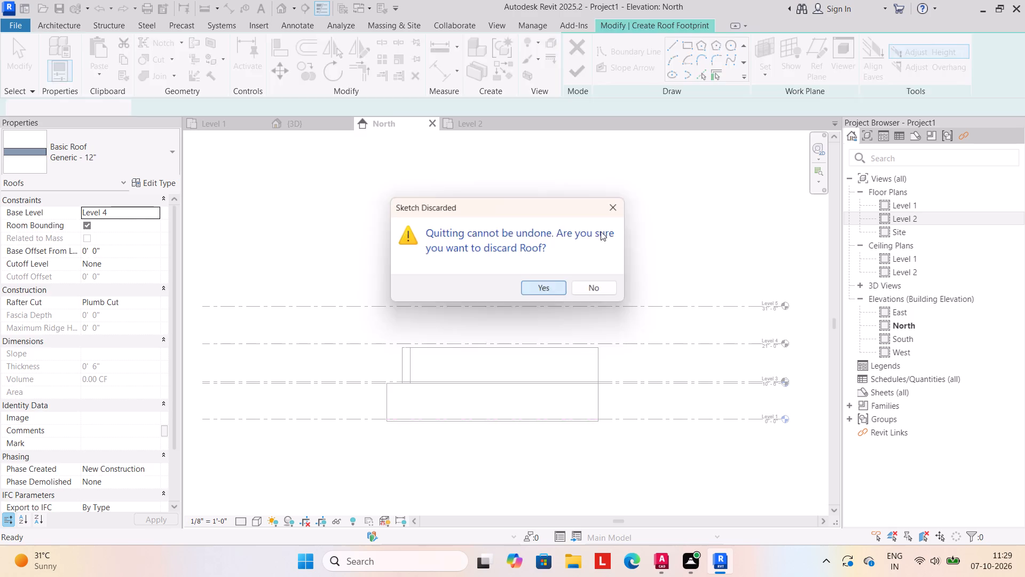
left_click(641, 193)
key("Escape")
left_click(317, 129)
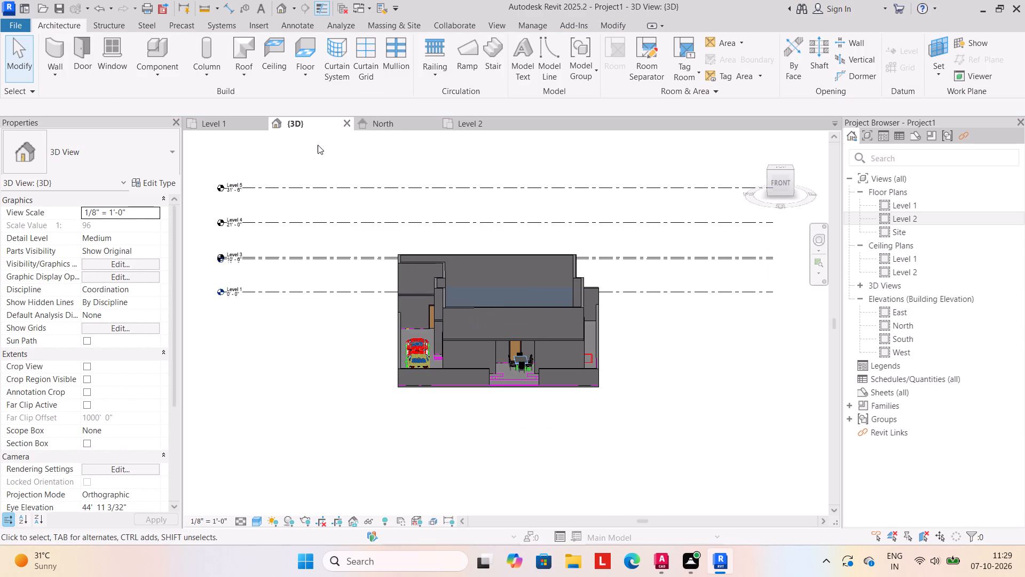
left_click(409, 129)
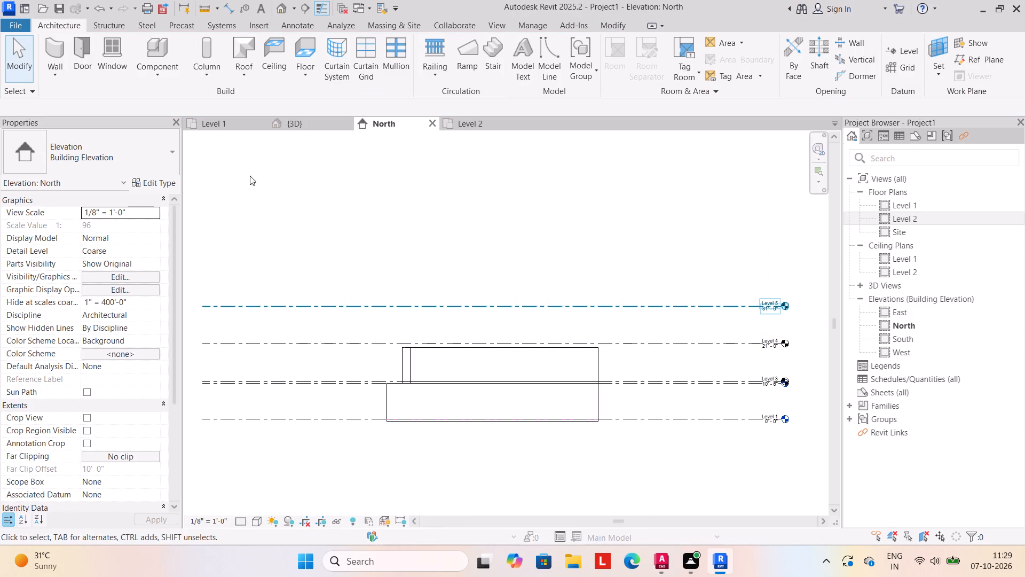
Start a Generic - 12" footprint roof from the Level 2 floor plan with its base level set to Level 3.
left_click(488, 125)
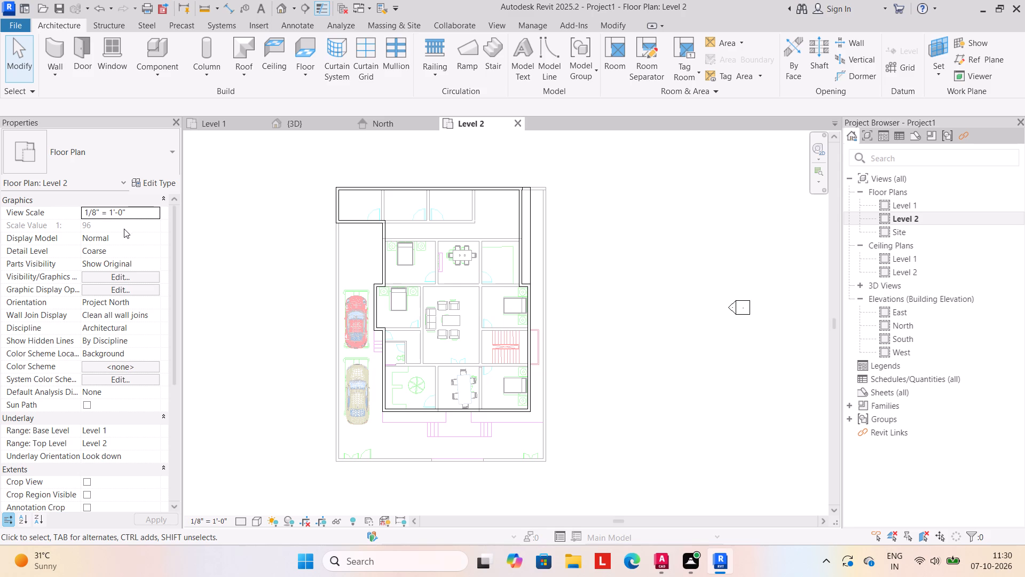
left_click(237, 72)
left_click(254, 93)
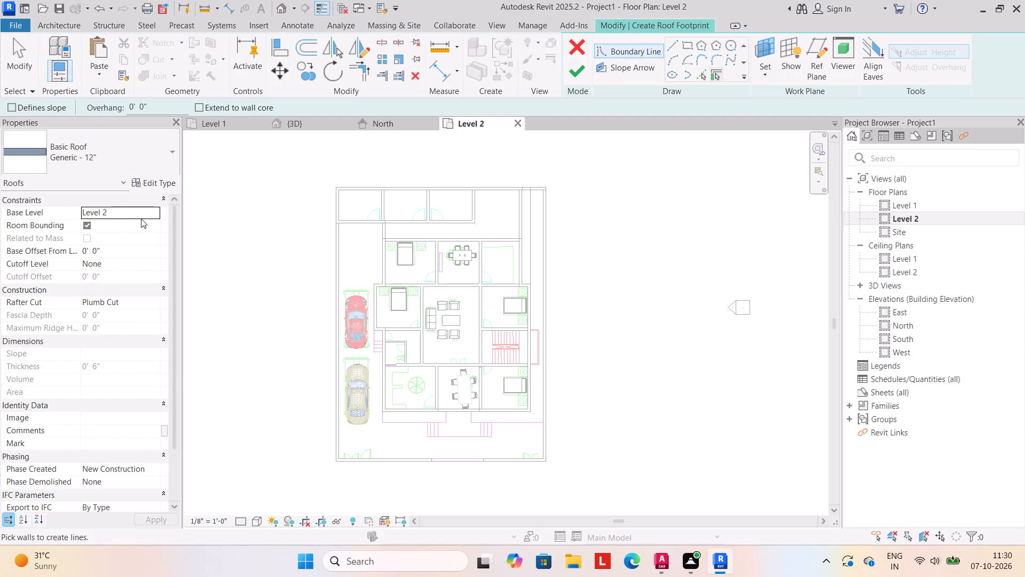
left_click(160, 209)
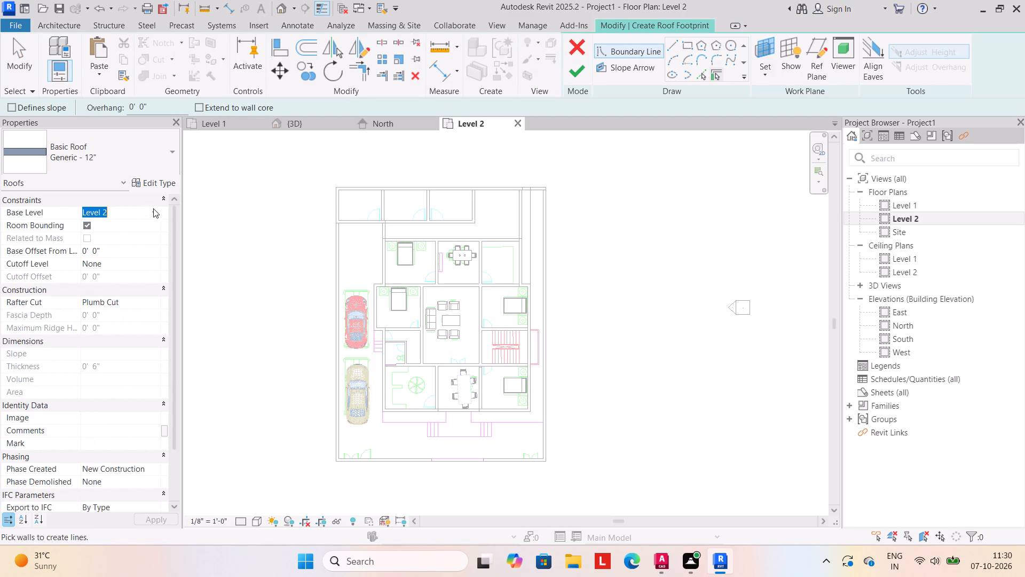
left_click(155, 207)
left_click(129, 248)
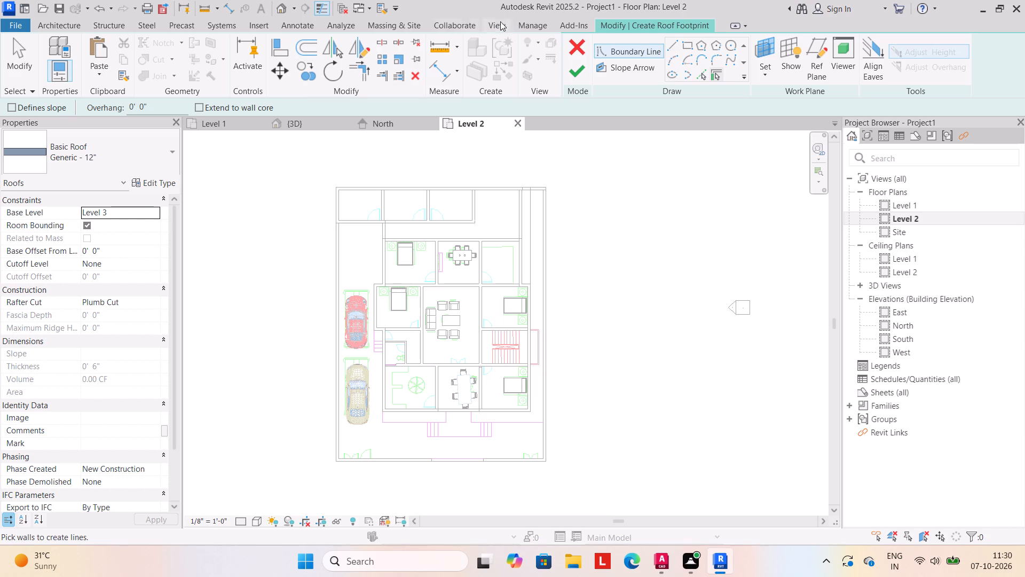
Draw the roof's north boundary line about 54'-8" long along the exterior wall from the northwest corner.
left_click(671, 41)
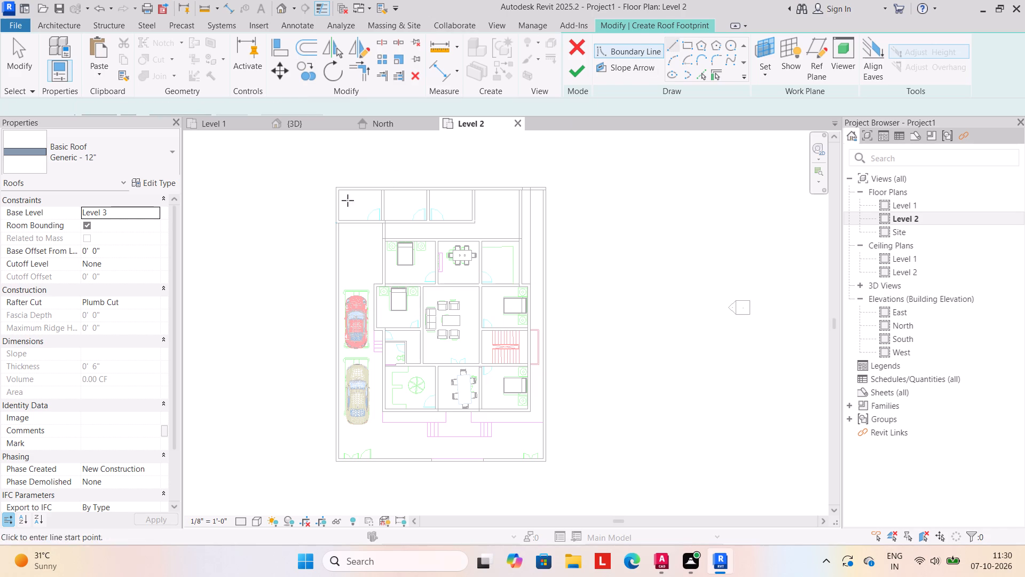
scroll(341, 185, "up", 4)
left_click_drag(332, 188, 337, 187)
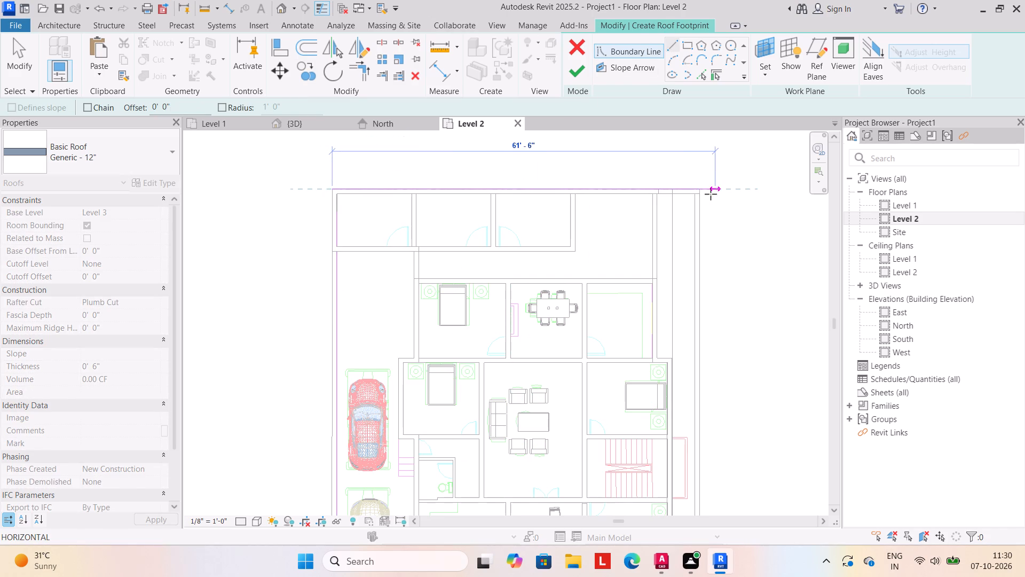
middle_click_drag(698, 194, 691, 132)
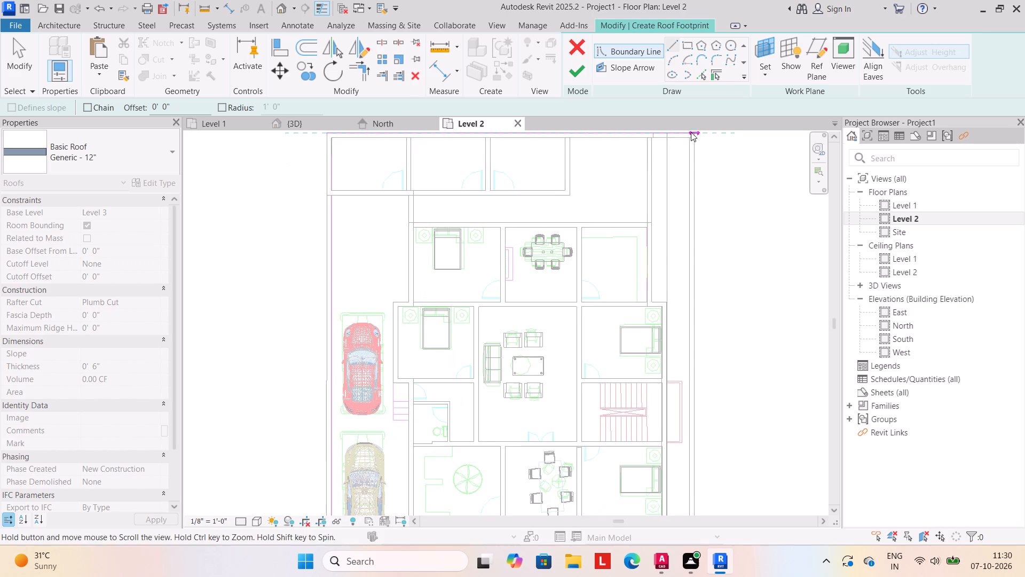
middle_click_drag(661, 141, 669, 200)
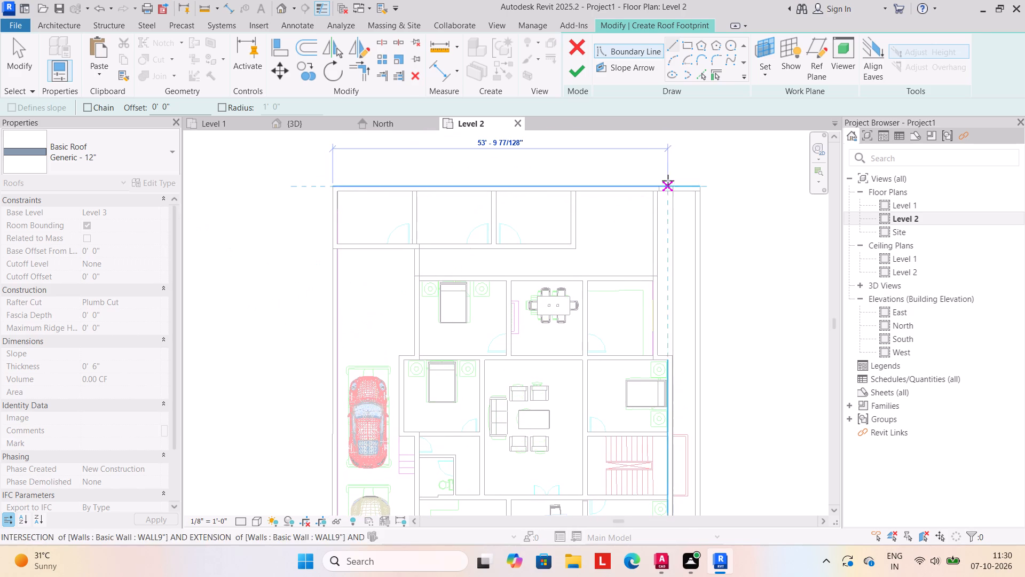
left_click(672, 186)
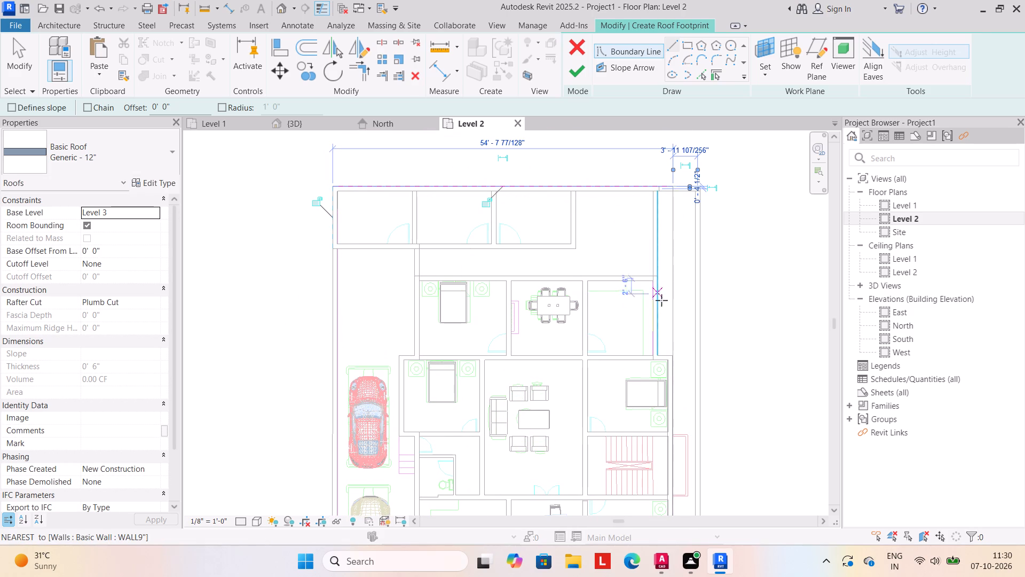
Draw the roof's straight east boundary about 63'-6" long, and the south boundary about 41'-6" long along the front exterior wall.
left_click(674, 188)
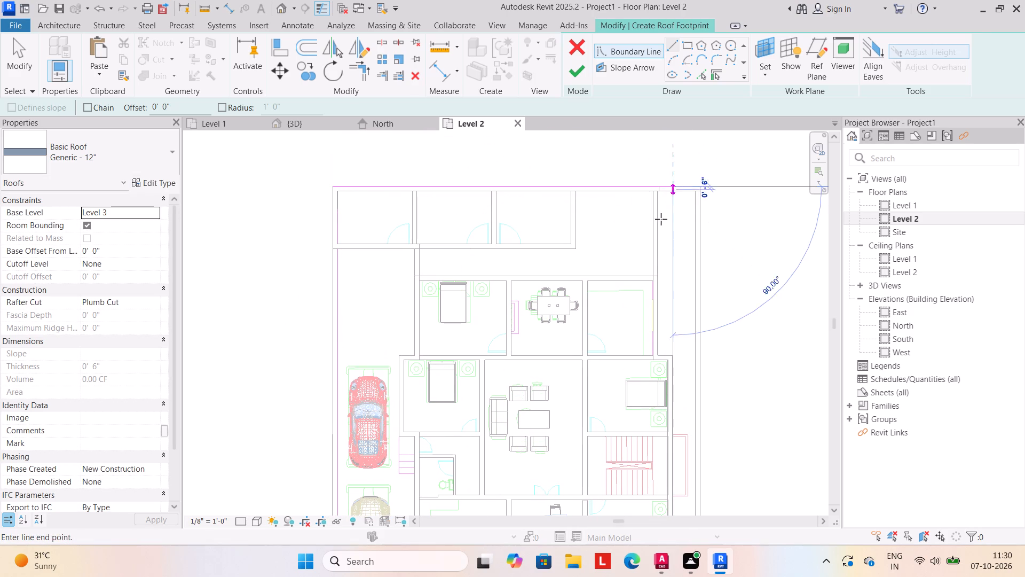
middle_click_drag(674, 428, 713, 224)
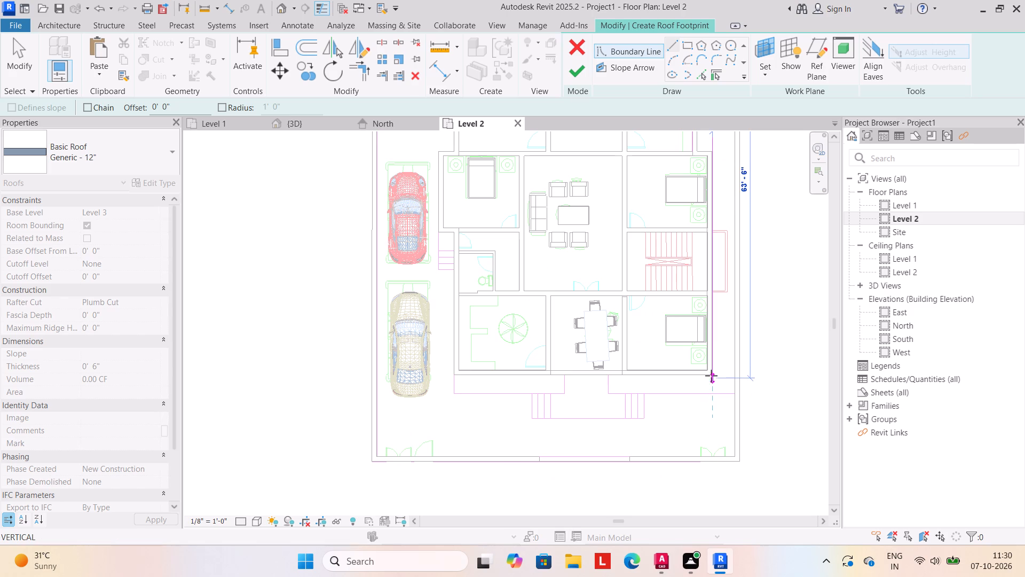
scroll(711, 375, "up", 4)
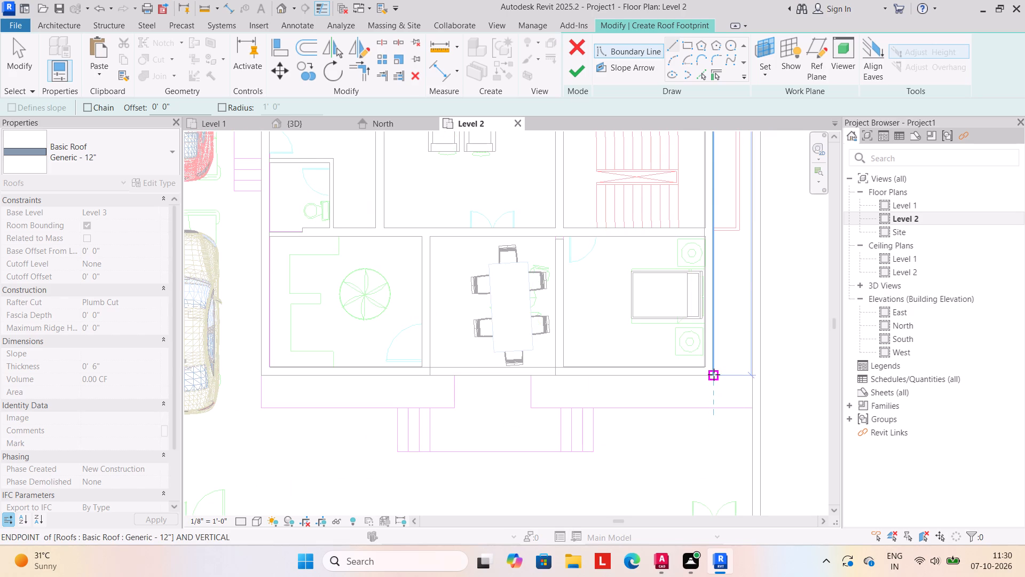
left_click(713, 378)
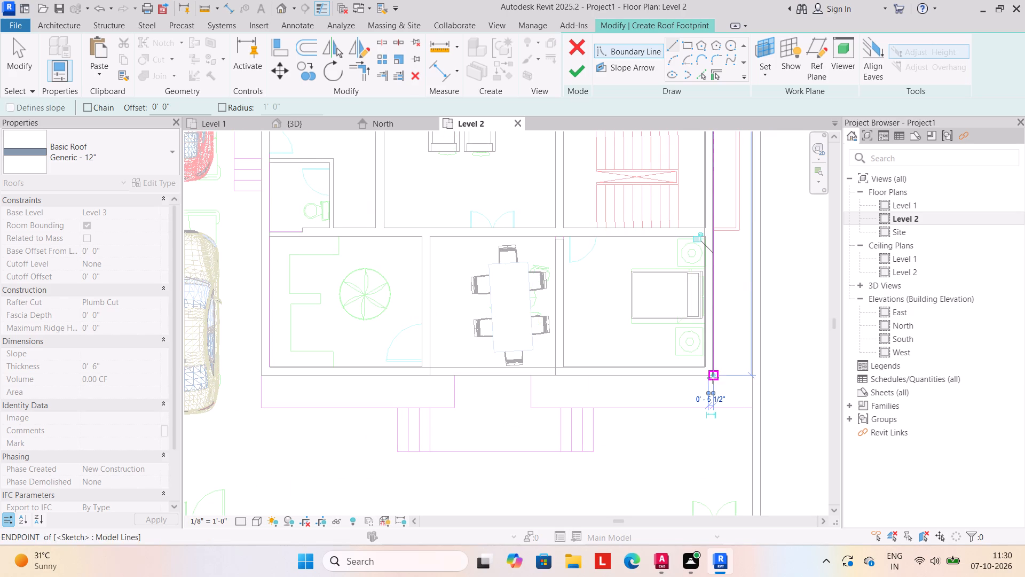
left_click_drag(716, 376, 709, 376)
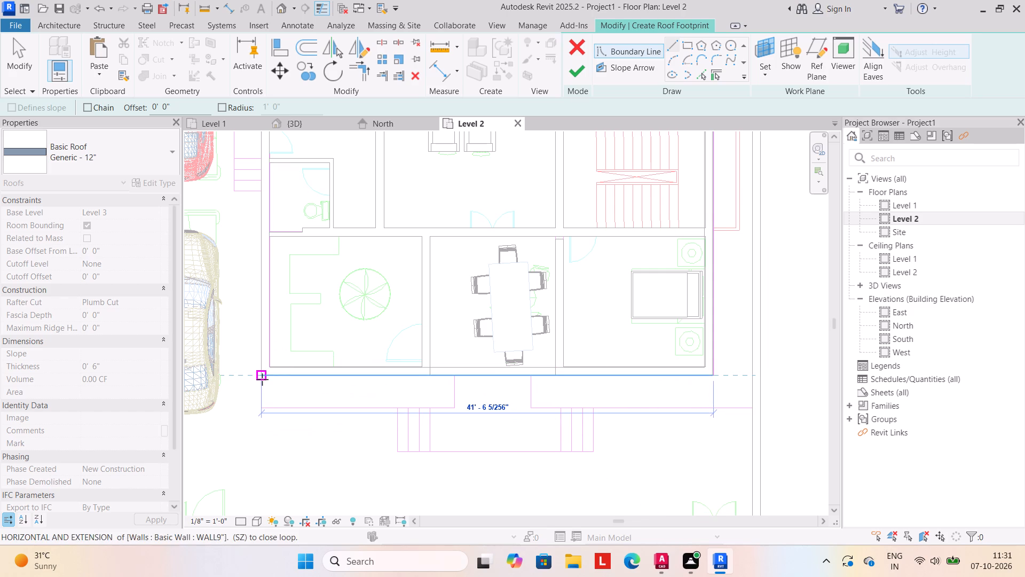
left_click(261, 376)
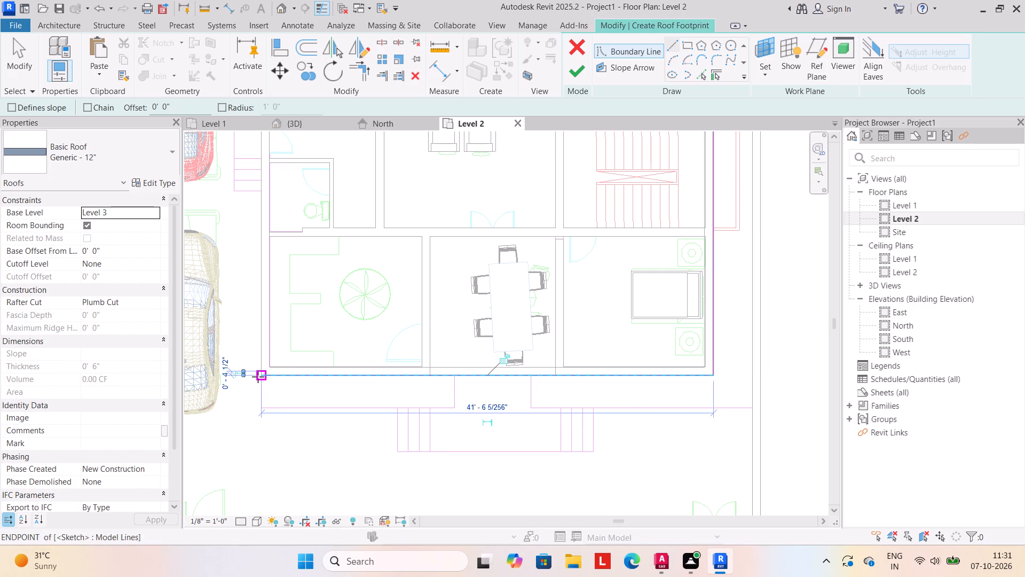
Draw the roof's west boundary line about 22'-10" north from the southwest corner to where the exterior wall steps out.
left_click(258, 376)
scroll(261, 189, "down", 3)
middle_click_drag(260, 183, 297, 317)
scroll(295, 271, "up", 3)
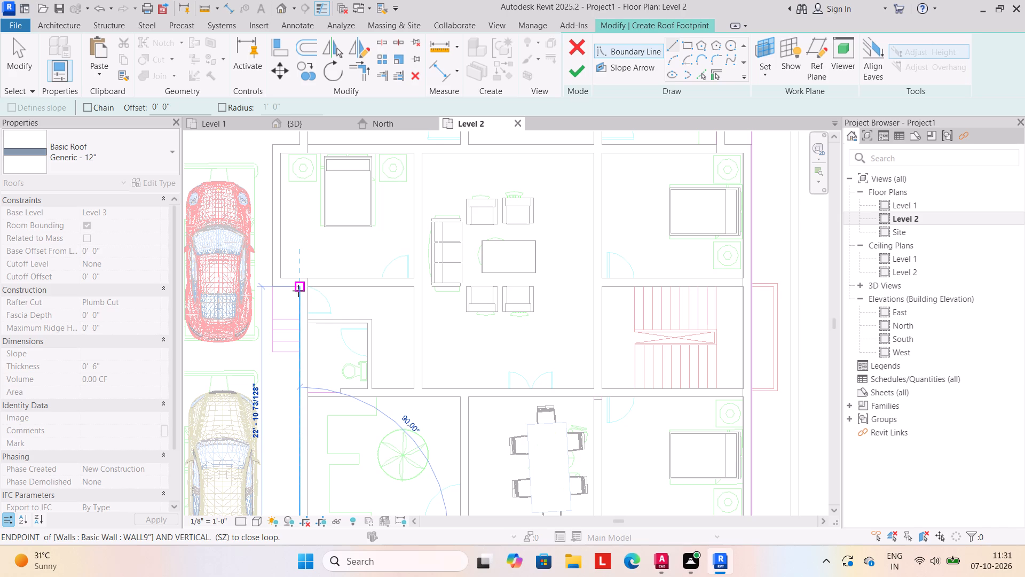
left_click(299, 287)
Trace the roof boundary around the projecting west bedroom: about 2'-6" west, 13'-0" north and 2'-6" back east.
left_click(297, 285)
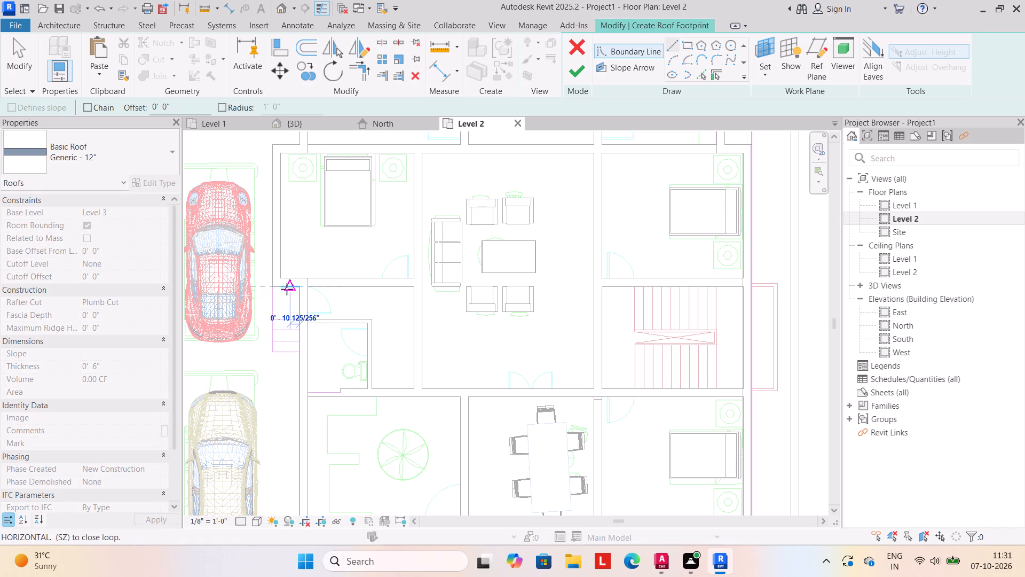
left_click(270, 287)
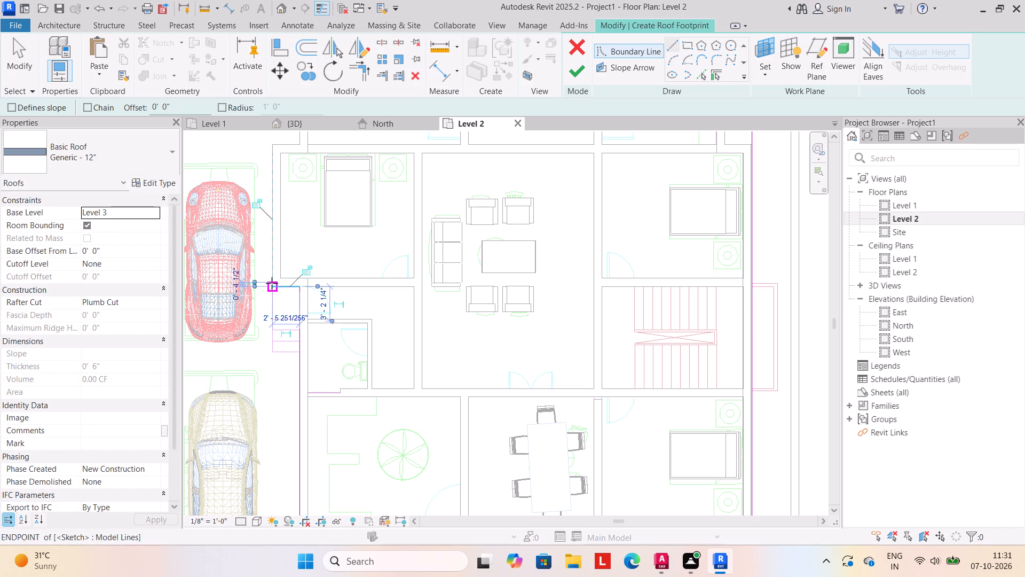
left_click_drag(272, 283, 275, 272)
middle_click_drag(271, 141, 294, 326)
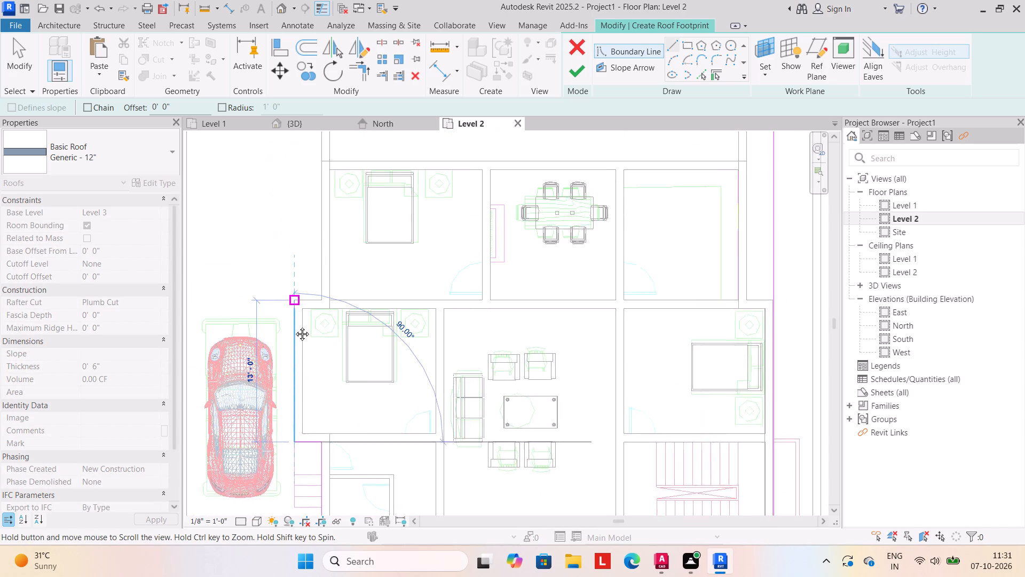
middle_click_drag(294, 326, 295, 328)
left_click_drag(297, 330, 307, 329)
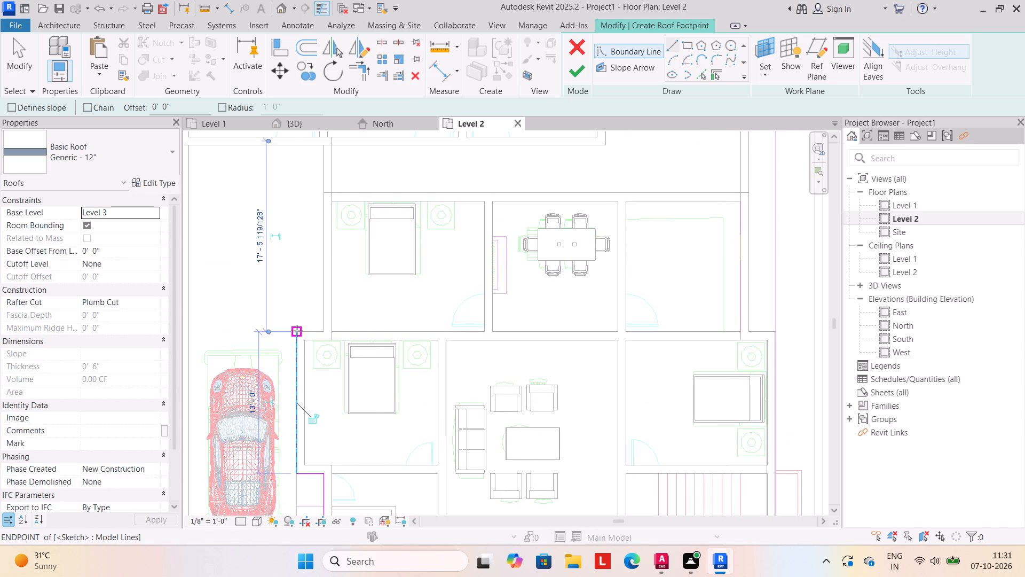
left_click(297, 331)
left_click(326, 331)
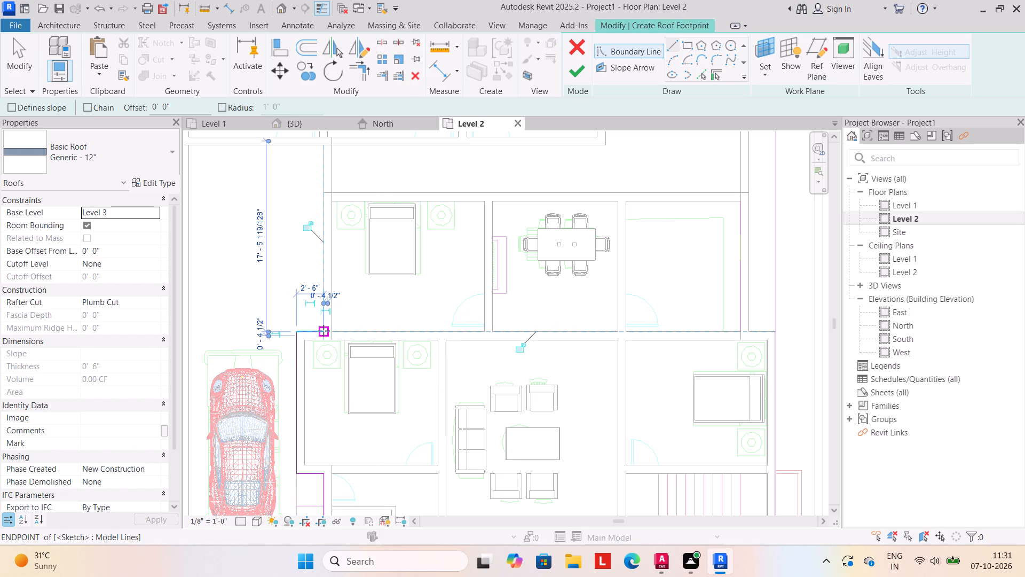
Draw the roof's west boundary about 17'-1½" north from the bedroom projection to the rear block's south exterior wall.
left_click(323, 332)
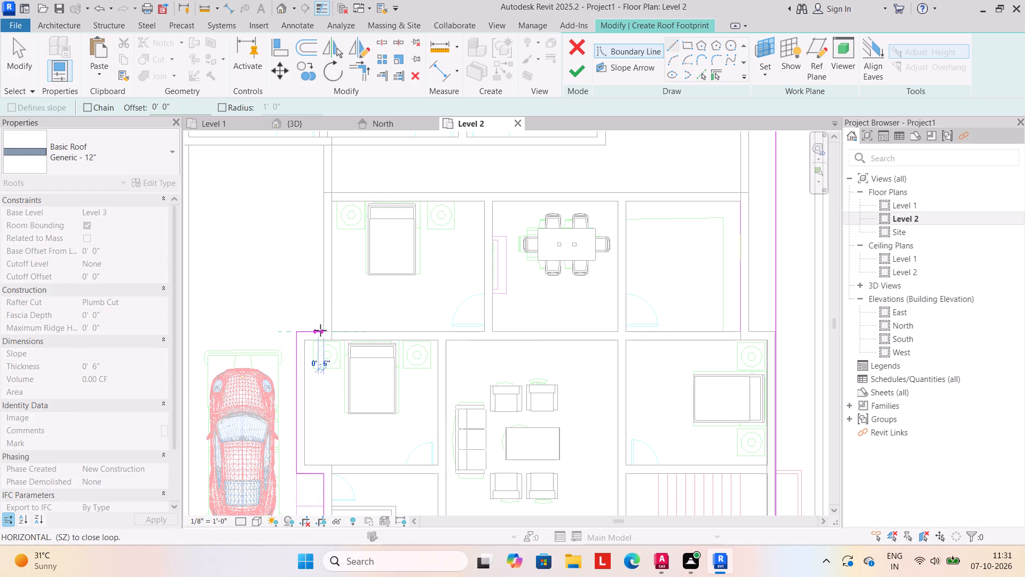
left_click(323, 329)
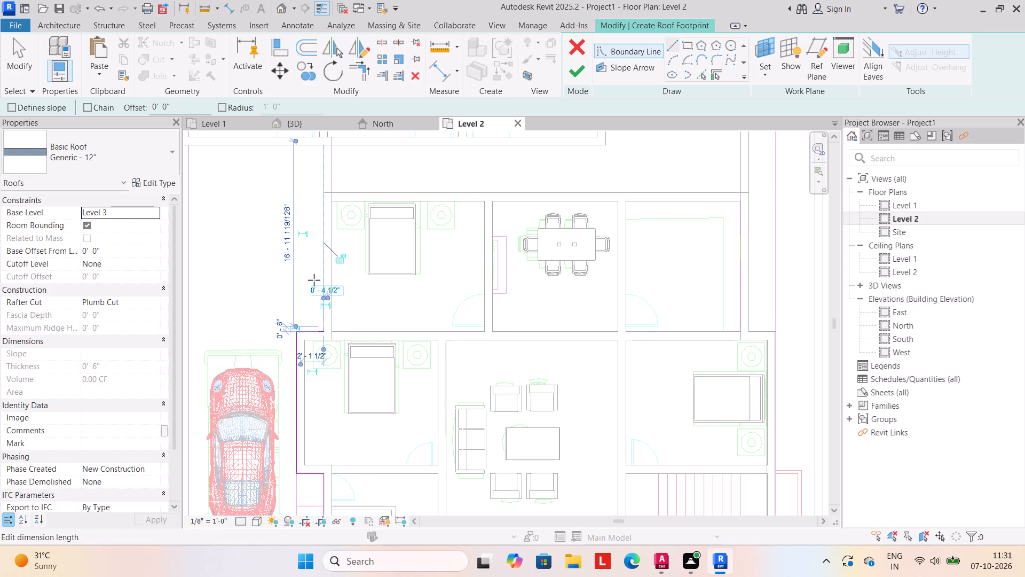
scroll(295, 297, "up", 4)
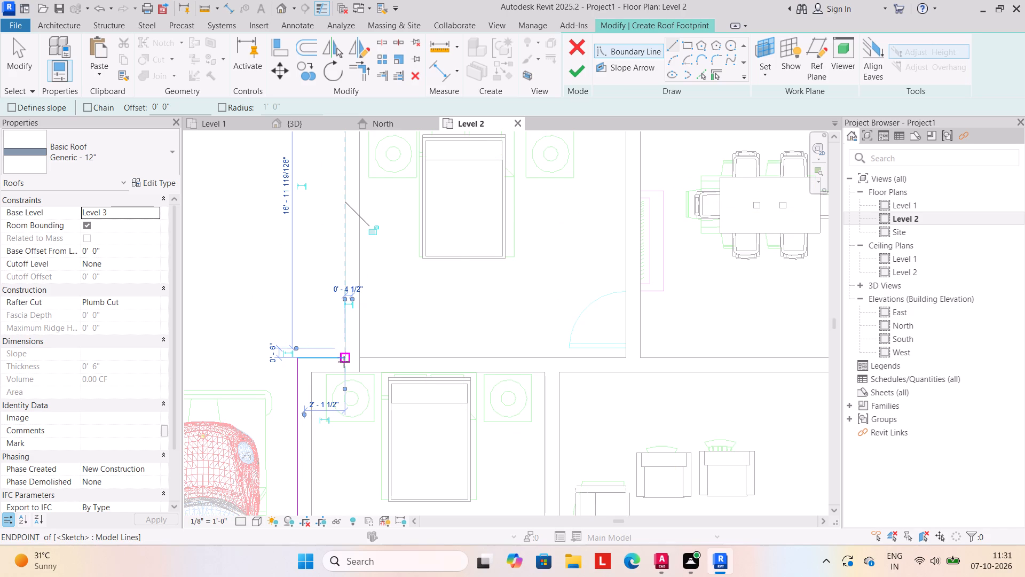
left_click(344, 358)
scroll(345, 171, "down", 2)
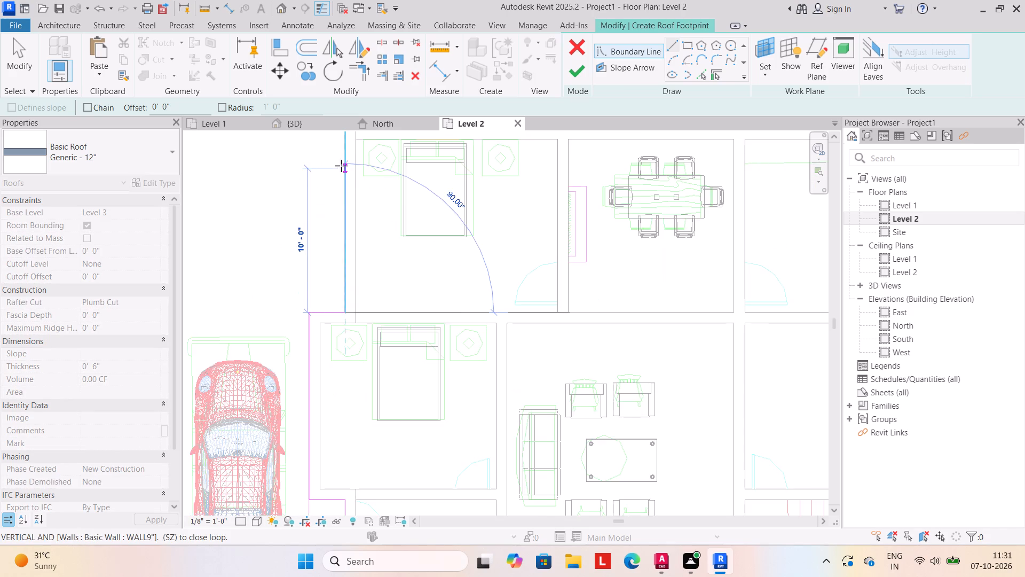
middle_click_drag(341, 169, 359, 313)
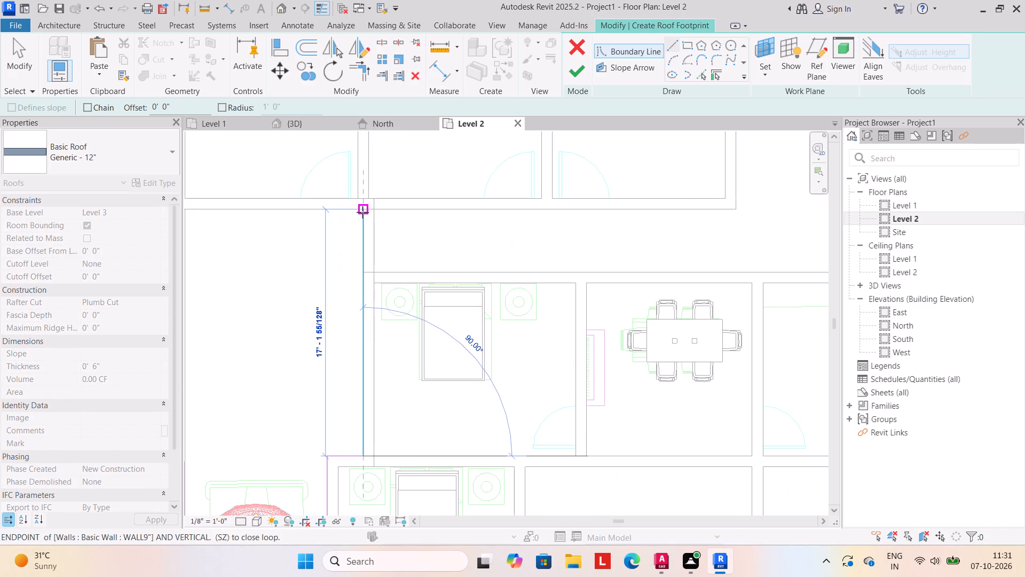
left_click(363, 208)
Close the roof boundary around the rear block, running about 13'-1½" west and then north to the northwest corner.
left_click(364, 210)
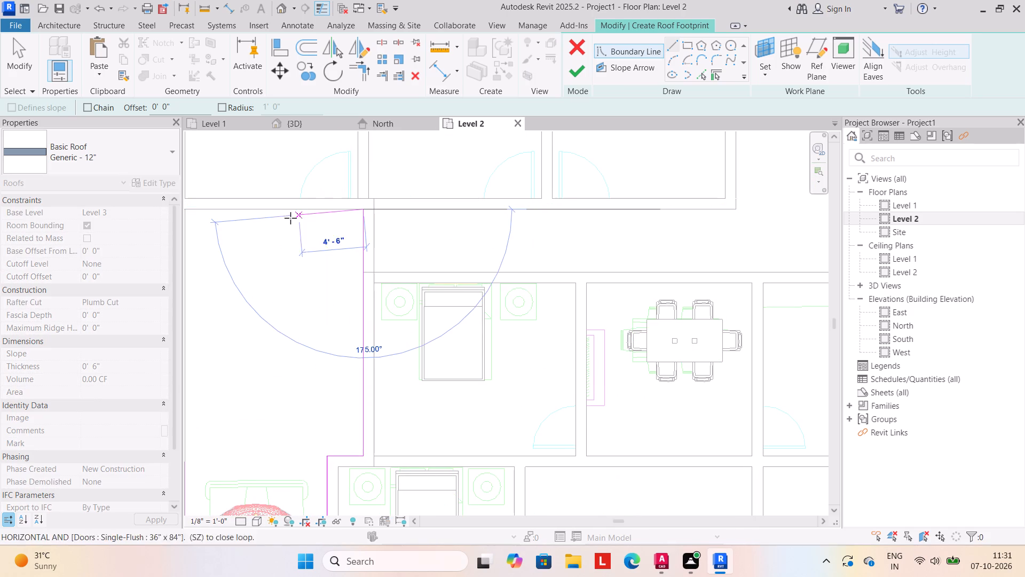
middle_click_drag(262, 201, 422, 221)
left_click(334, 230)
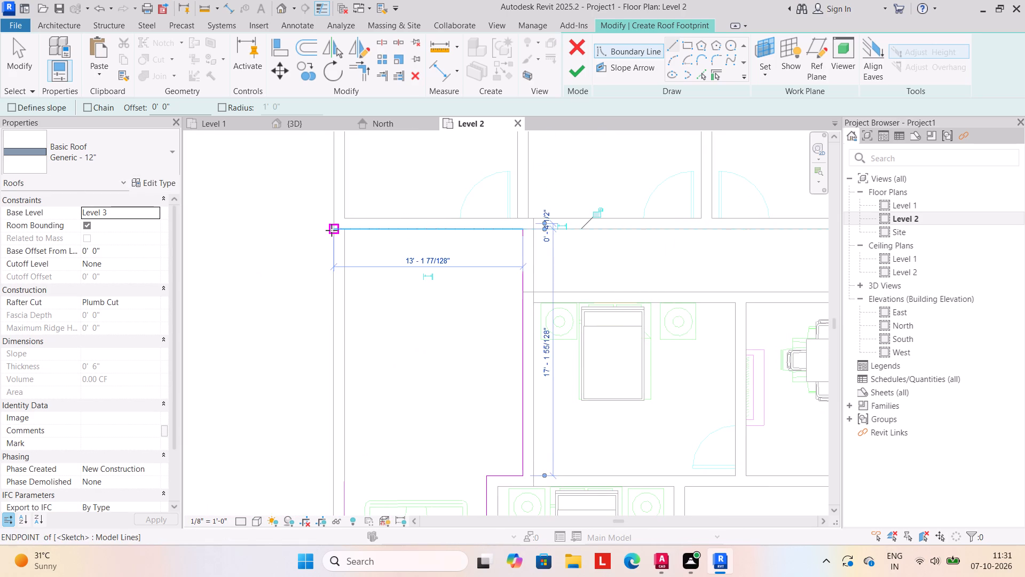
left_click_drag(332, 230, 340, 221)
scroll(330, 158, "down", 1)
middle_click_drag(330, 162, 346, 338)
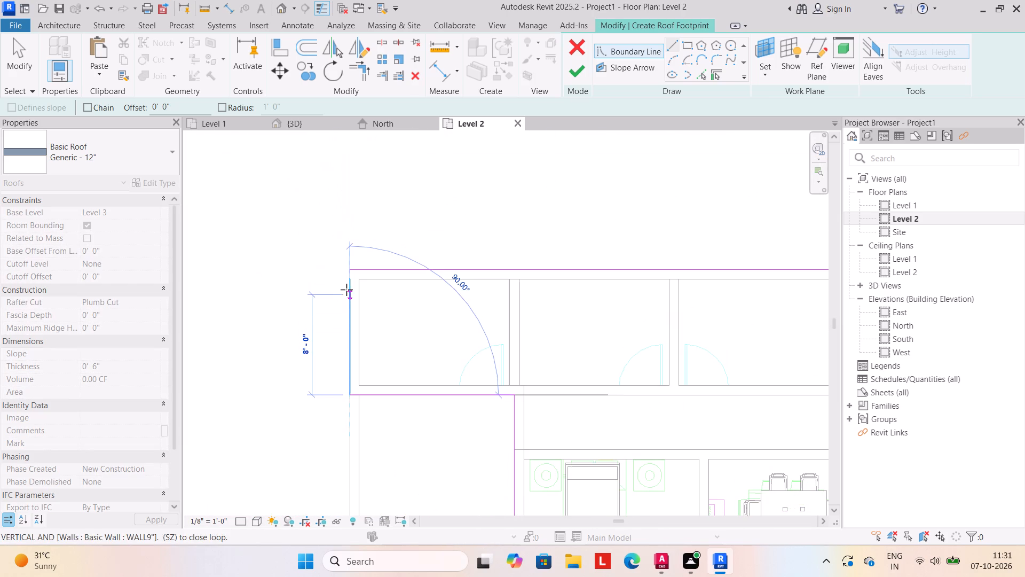
left_click(351, 268)
key("Escape")
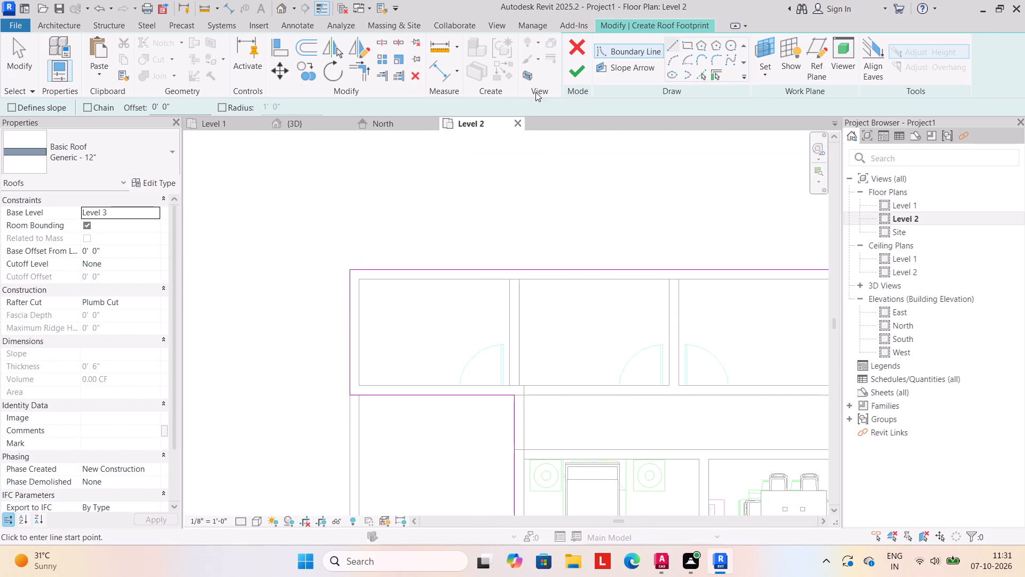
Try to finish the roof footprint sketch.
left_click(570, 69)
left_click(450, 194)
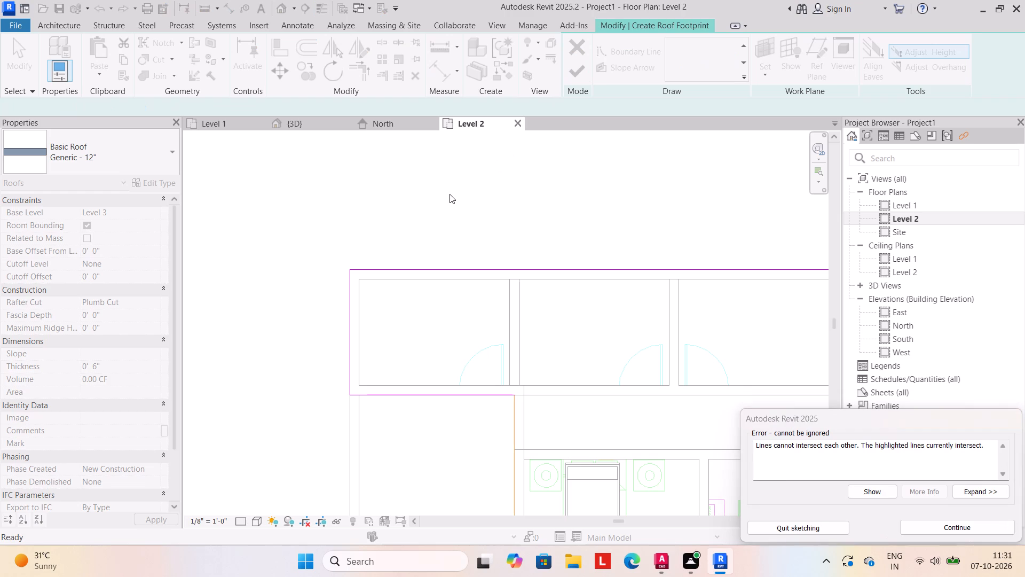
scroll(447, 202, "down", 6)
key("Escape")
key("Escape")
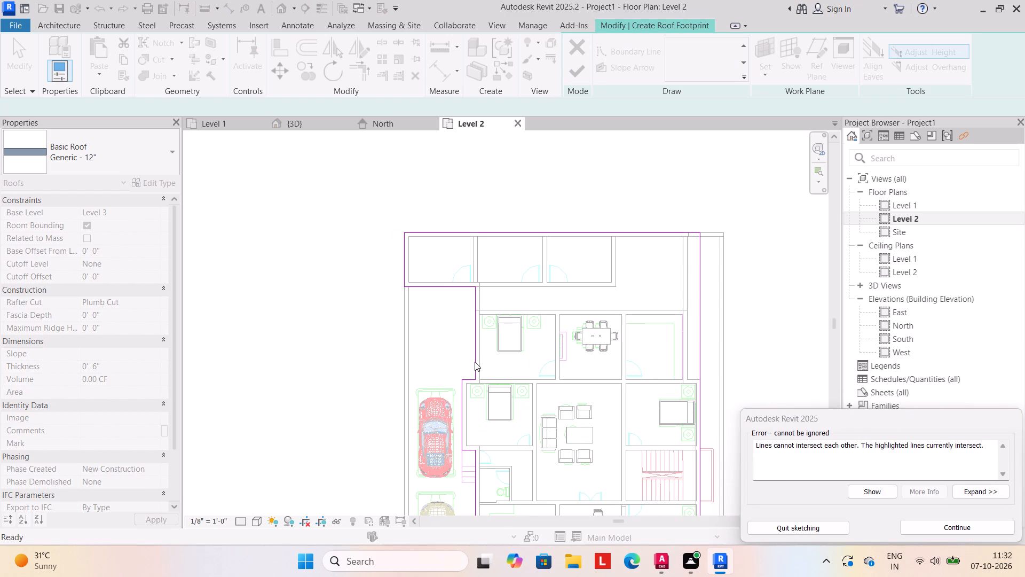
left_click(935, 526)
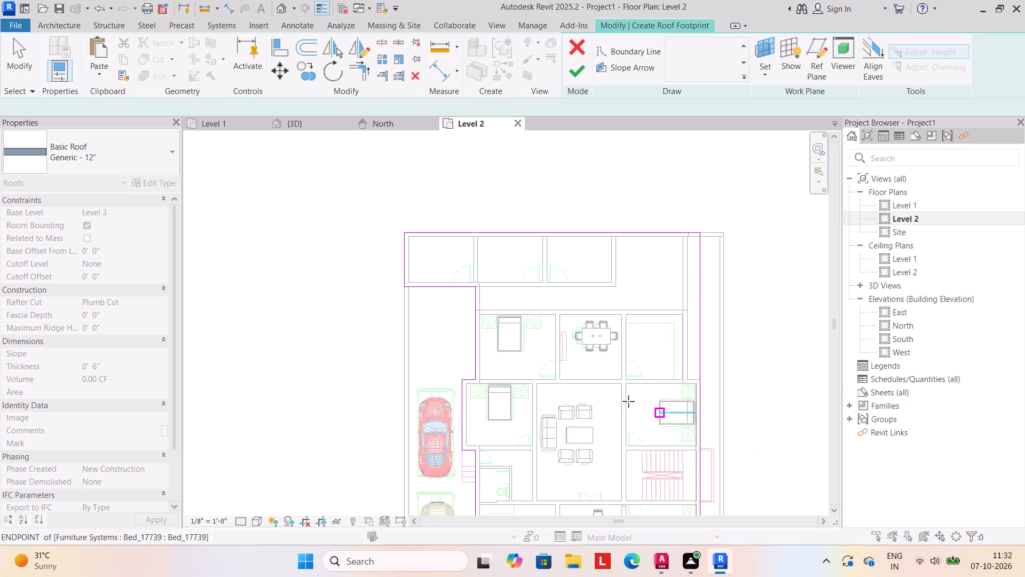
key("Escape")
Delete the long west boundary line north of the bedroom projection and the short boundary lines at its lower end.
left_click(474, 347)
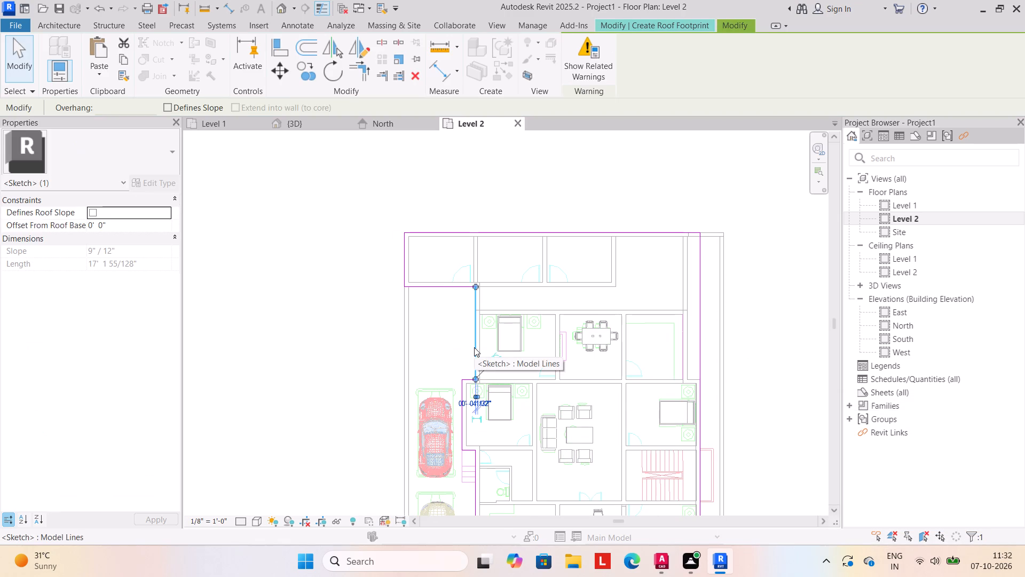
key("Delete")
left_click(468, 378)
key("Delete")
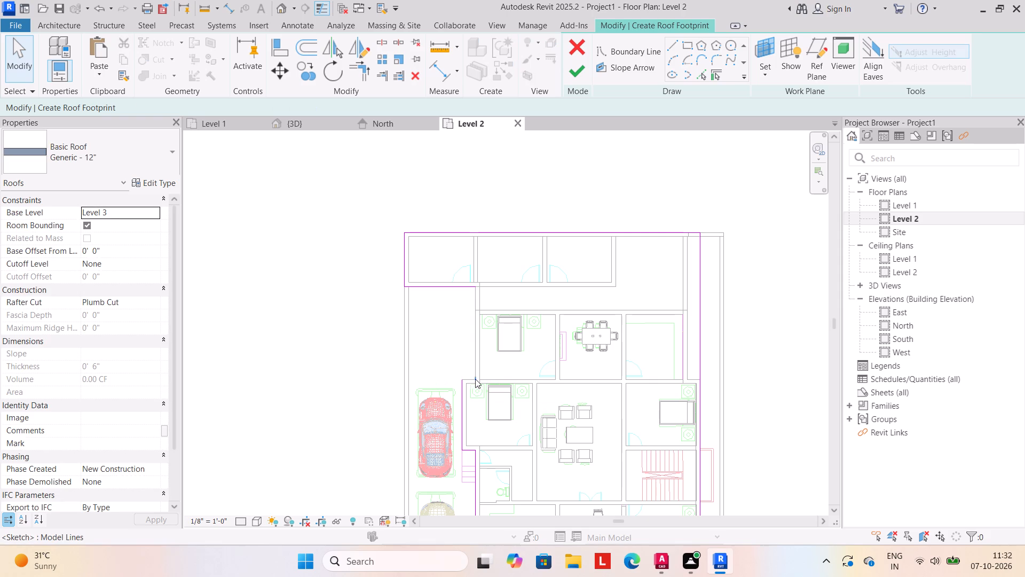
left_click(476, 378)
key("Delete")
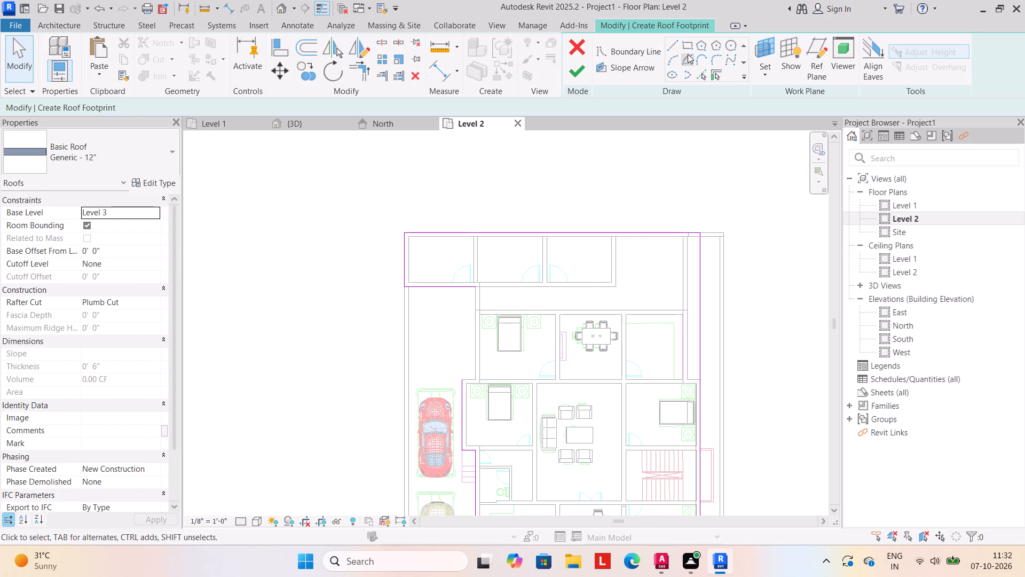
Redraw the boundary about 2'-6" east along the bedroom projection's north edge and about 17'-1½" north to the rear block.
left_click(673, 42)
scroll(464, 393, "up", 4)
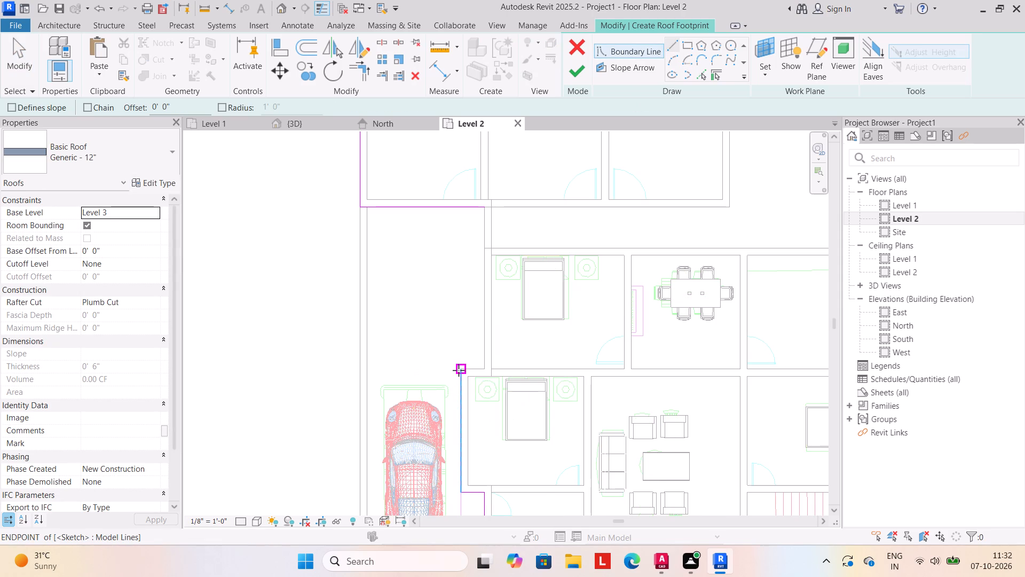
left_click_drag(459, 370, 464, 369)
left_click(485, 366)
left_click_drag(483, 366, 487, 356)
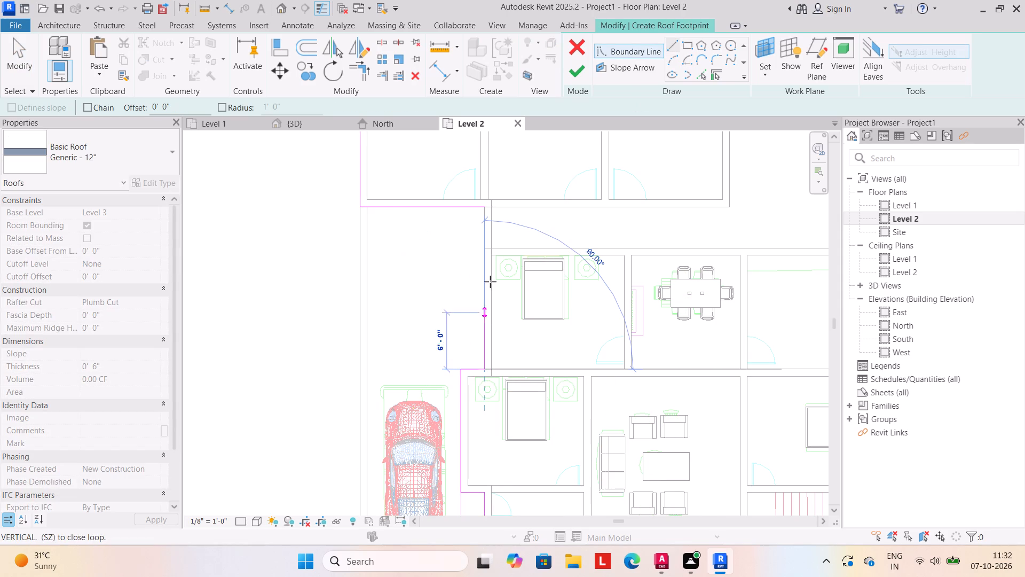
left_click(485, 206)
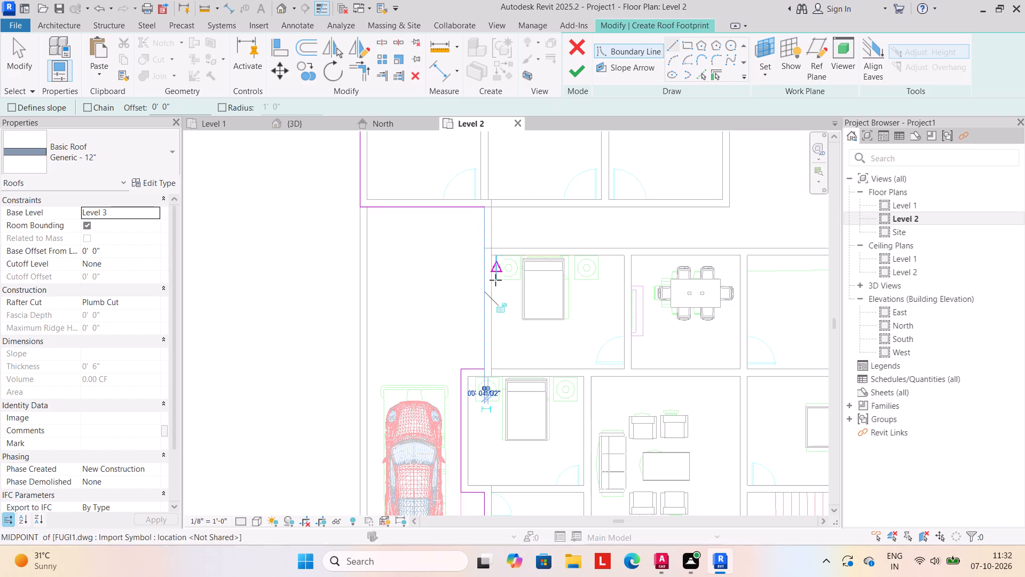
Finish the roof footprint sketch and deselect the new roof.
scroll(482, 311, "up", 5)
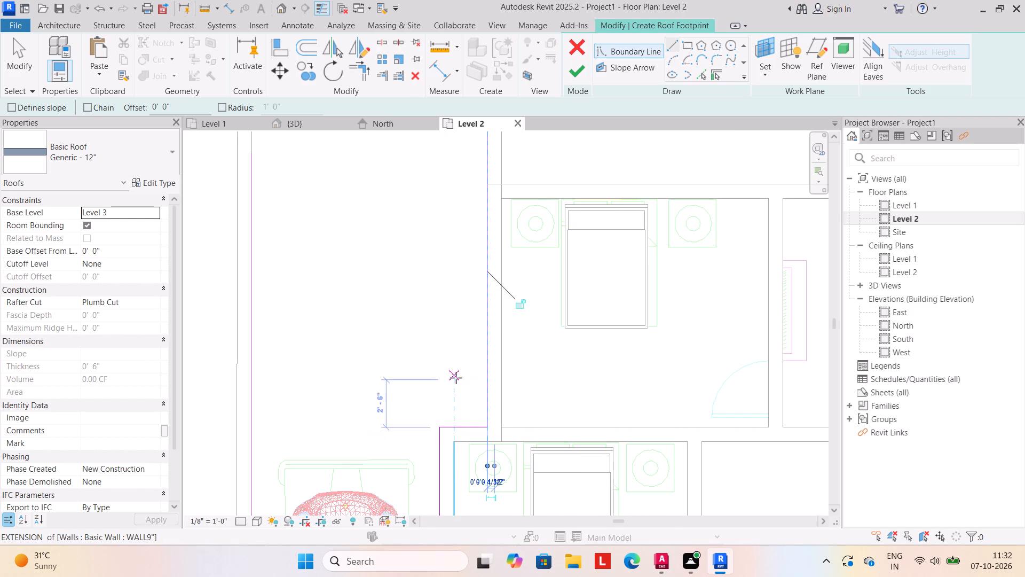
key("Escape")
left_click(573, 69)
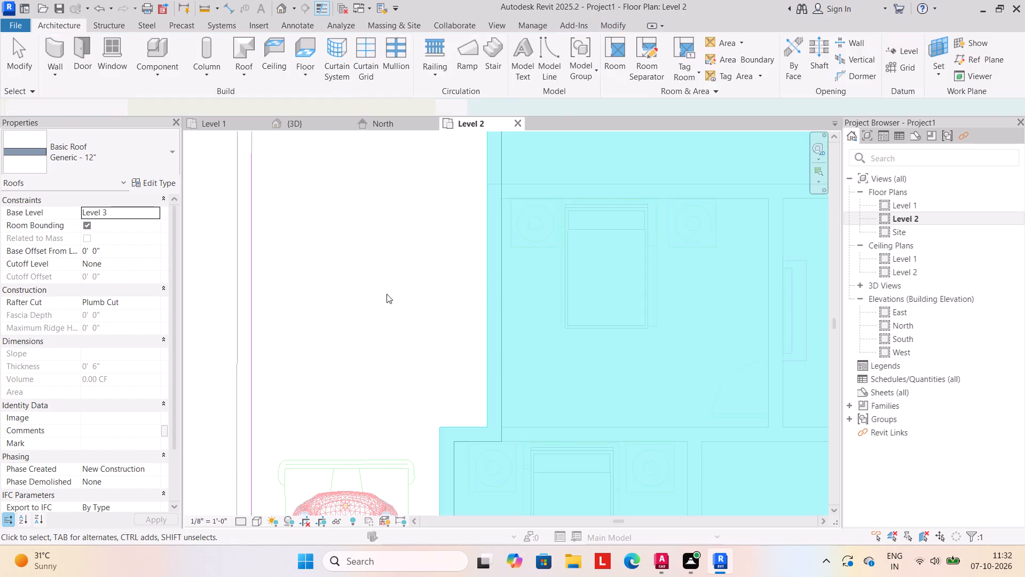
left_click(367, 305)
scroll(367, 311, "down", 10)
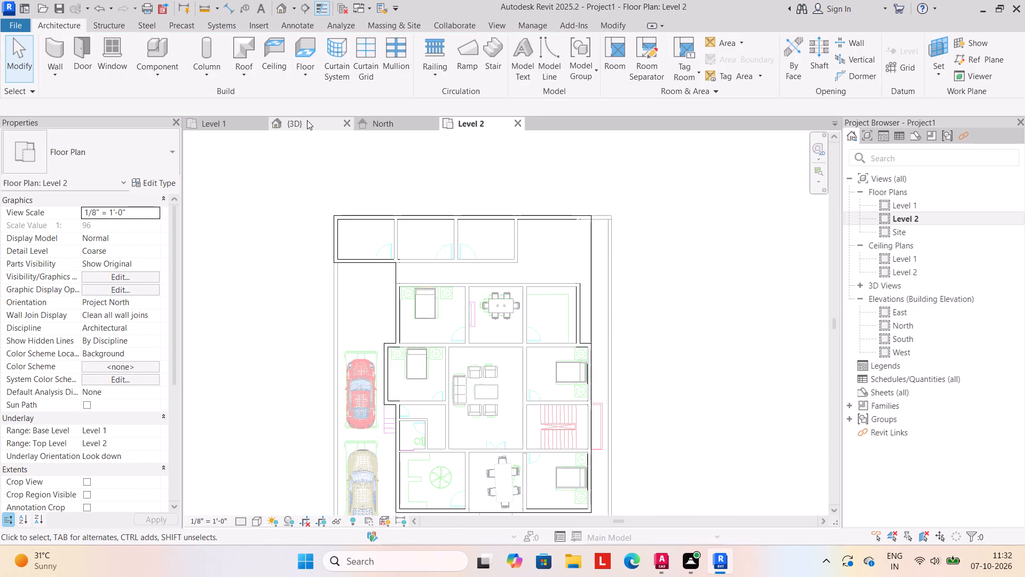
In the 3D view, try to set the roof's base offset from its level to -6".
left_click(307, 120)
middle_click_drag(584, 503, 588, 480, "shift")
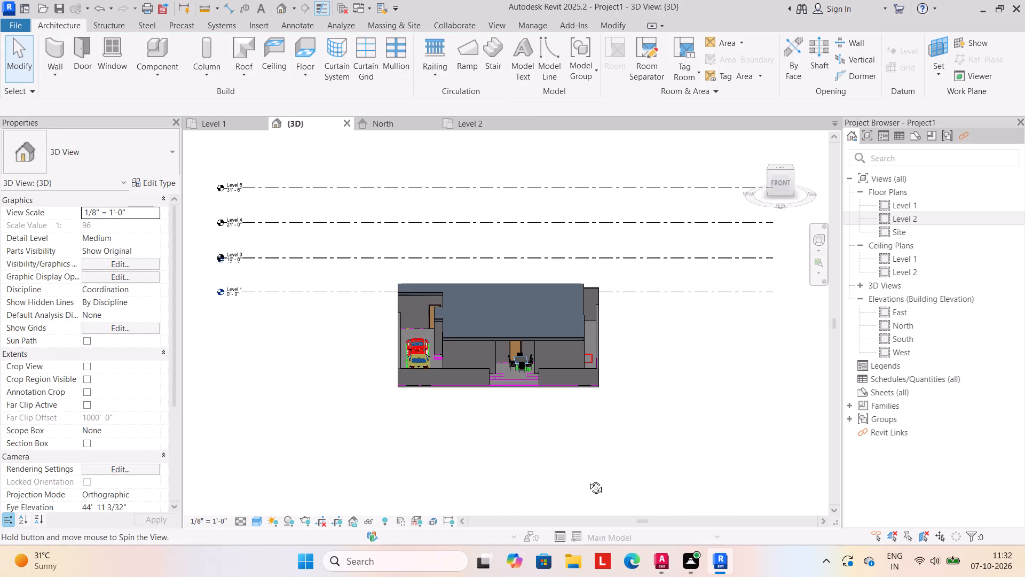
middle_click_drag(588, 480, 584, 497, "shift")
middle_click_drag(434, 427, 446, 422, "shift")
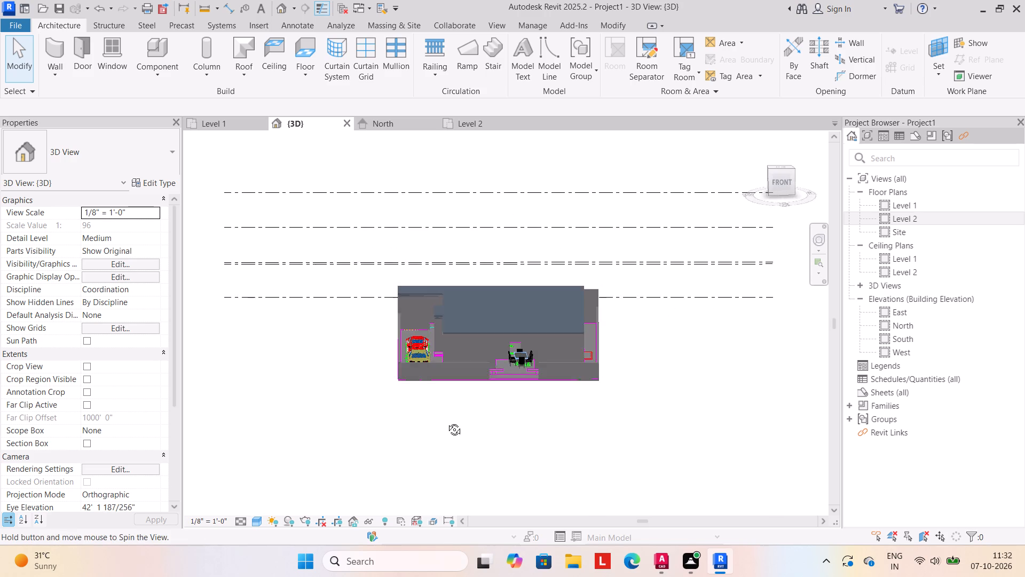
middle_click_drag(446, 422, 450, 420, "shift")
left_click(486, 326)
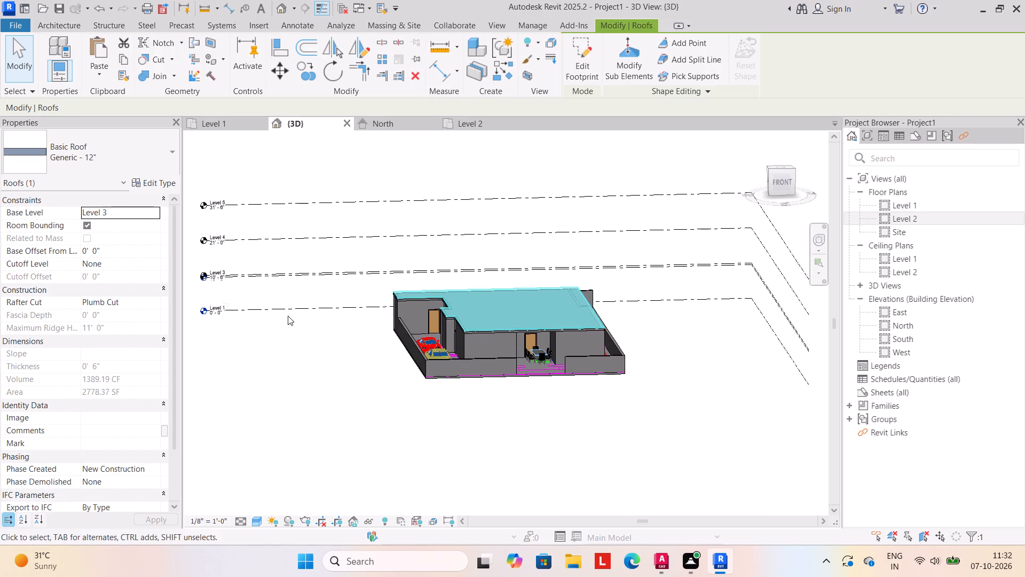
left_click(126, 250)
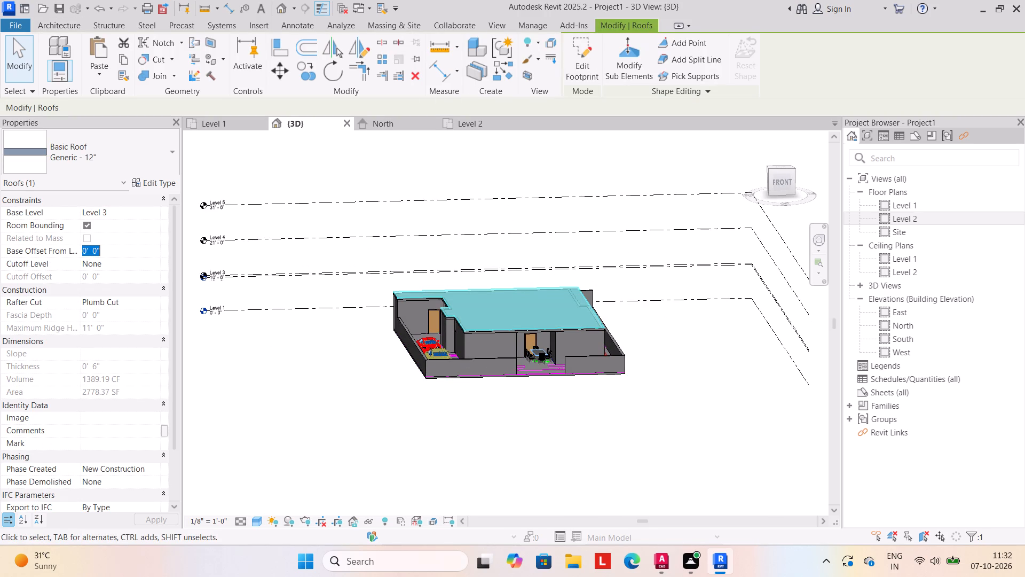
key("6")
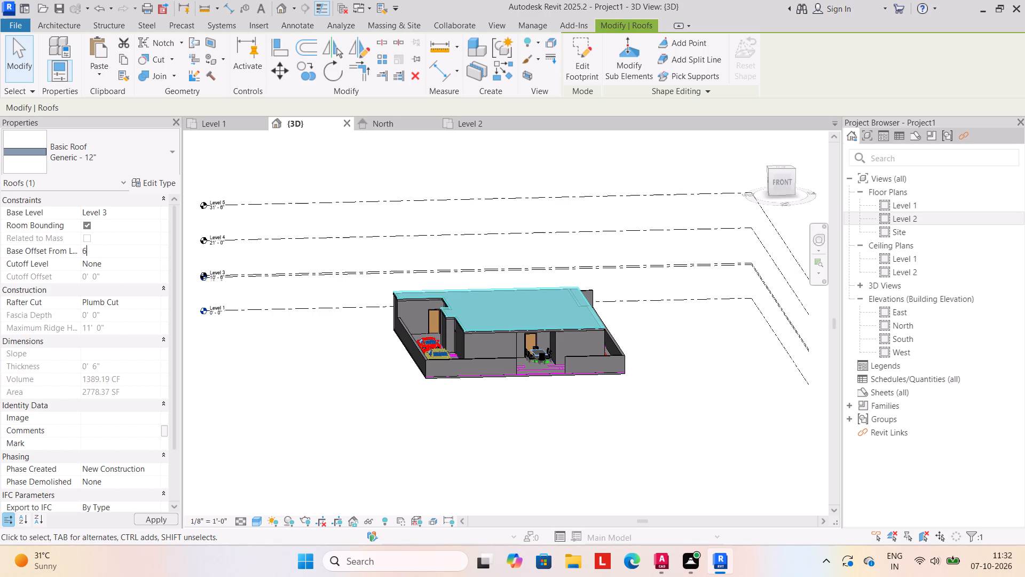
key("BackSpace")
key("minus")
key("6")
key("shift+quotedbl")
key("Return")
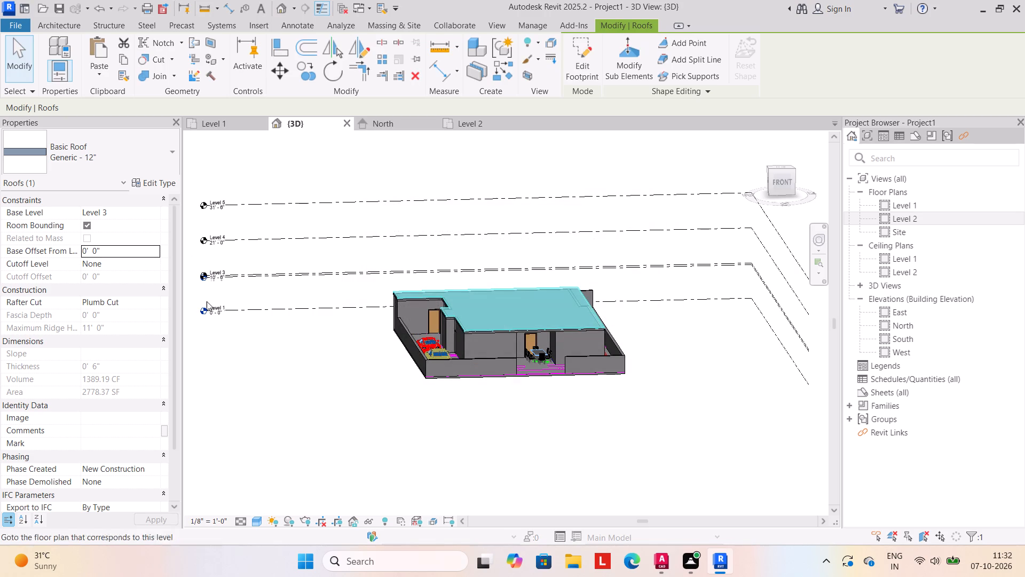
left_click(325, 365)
Examine the roof's height and fit against the walls and level lines from the front in 3D.
middle_click_drag(454, 468, 456, 442, "shift")
scroll(512, 309, "up", 9)
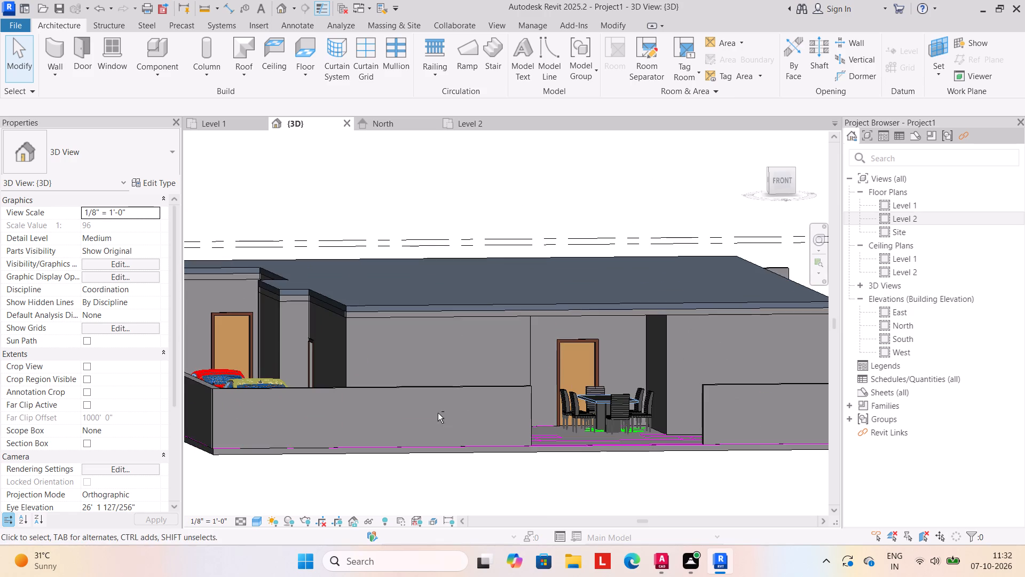
middle_click_drag(438, 413, 415, 413, "shift")
scroll(448, 395, "up", 1, "shift")
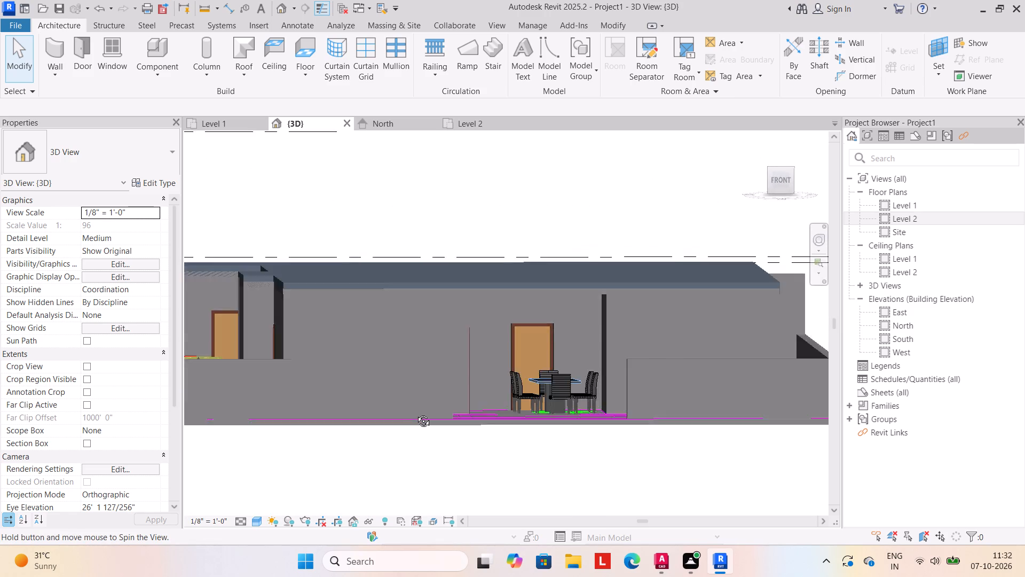
middle_click_drag(415, 413, 411, 417, "shift")
middle_click_drag(436, 438, 429, 466, "shift")
scroll(445, 442, "down", 8)
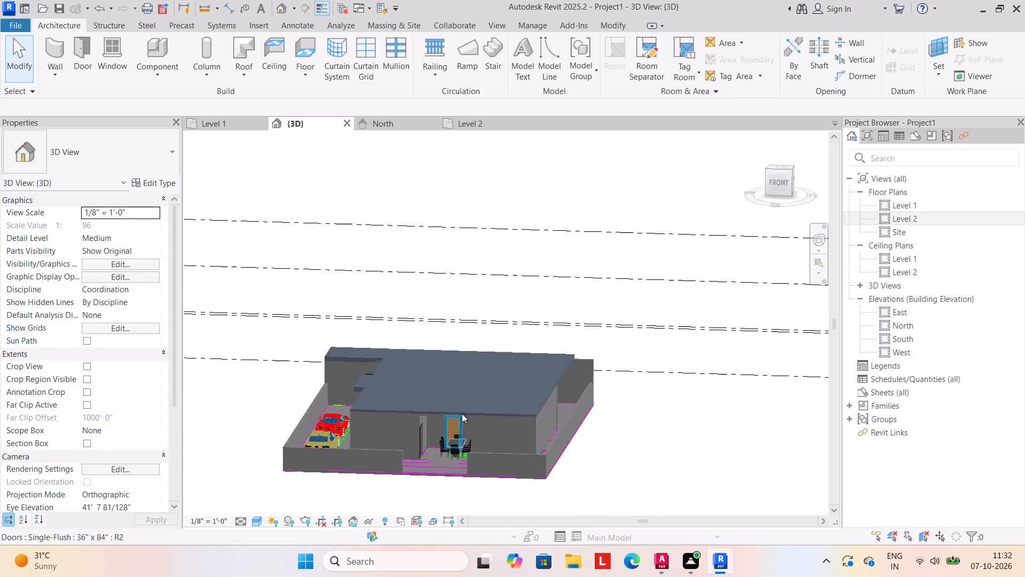
scroll(479, 411, "down", 3)
middle_click_drag(459, 478, 475, 456)
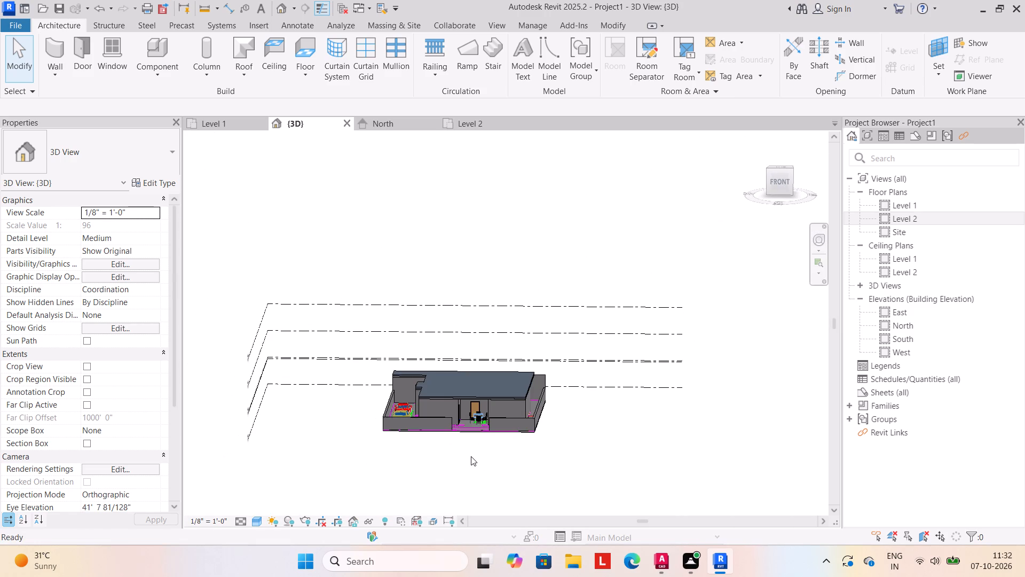
Undo the last model change.
key("ctrl+z")
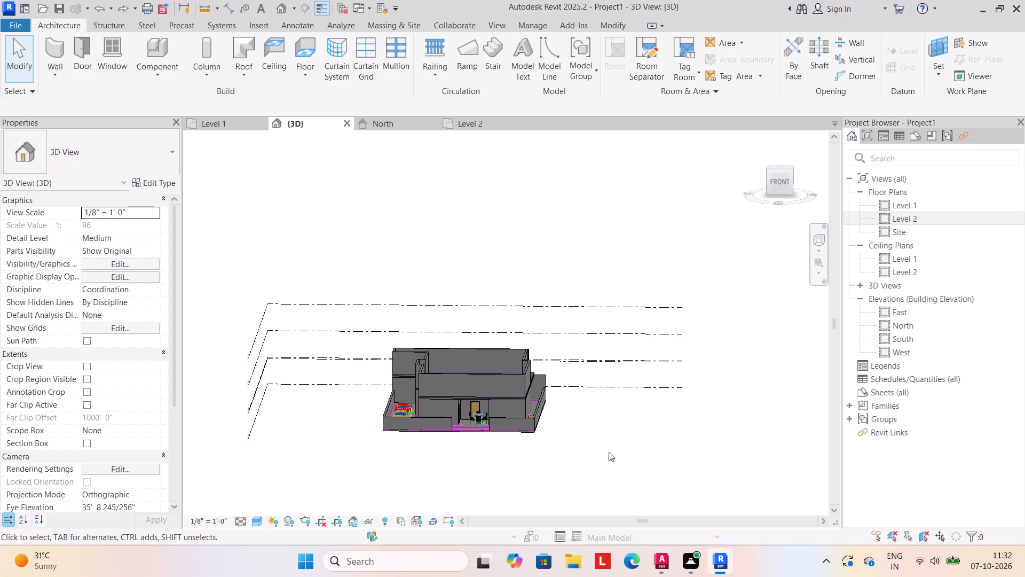
Delete the roof based on Level 3, between the ground-floor and upper walls.
scroll(478, 389, "up", 10)
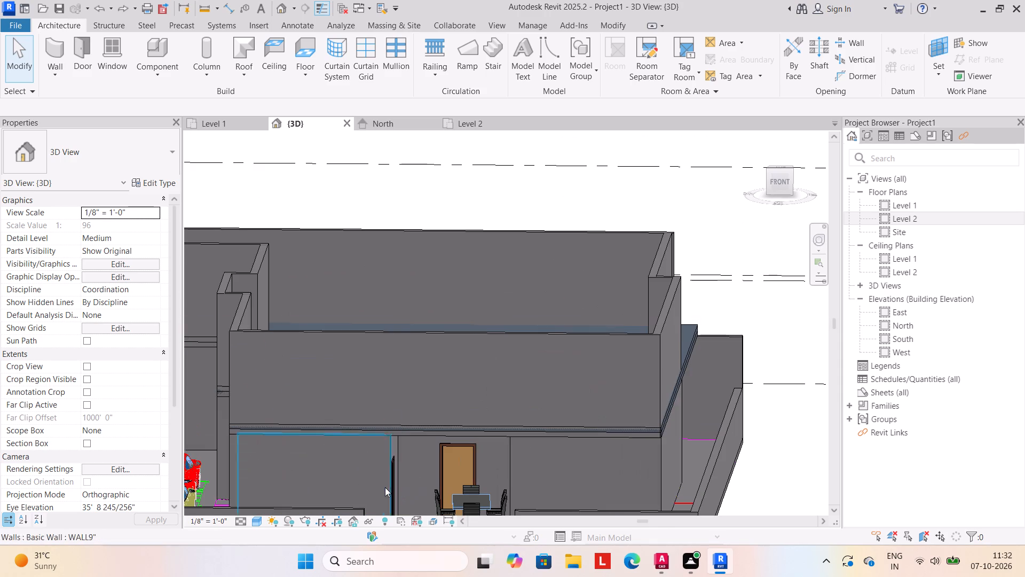
left_click(305, 427)
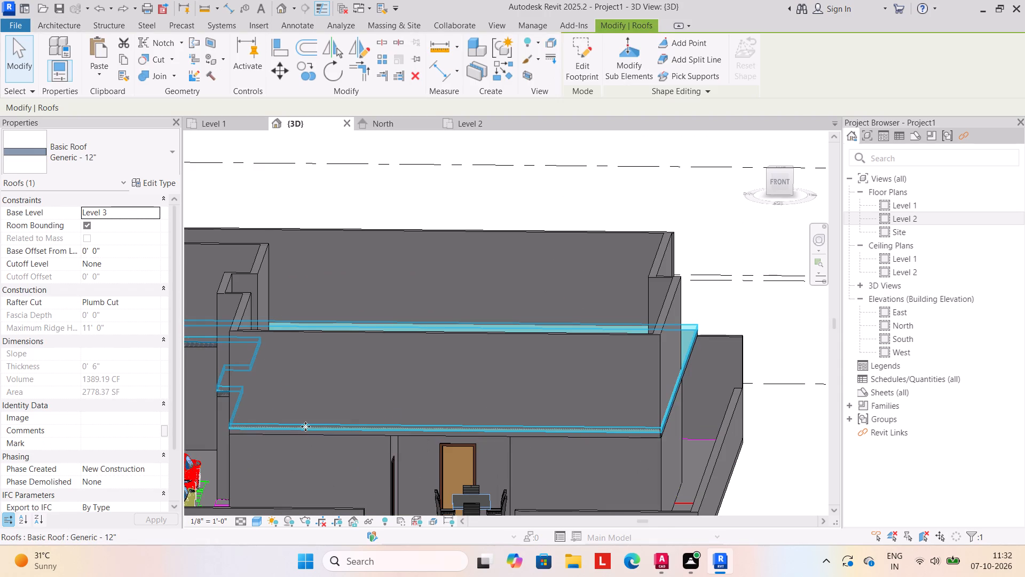
key("Delete")
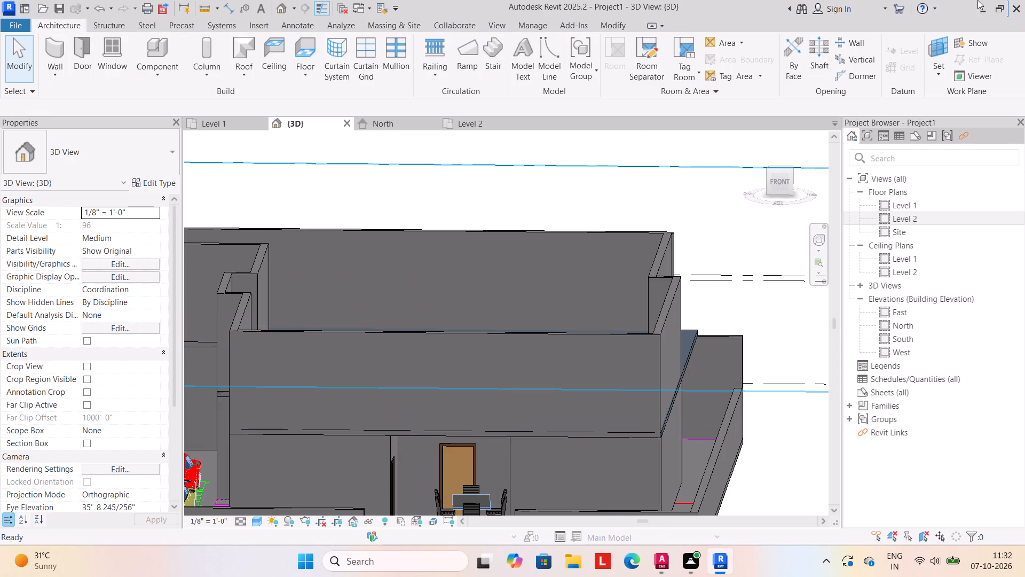
Copy the Level 2 roof and paste it aligned to Level 4, on top of the upper storey.
scroll(918, 7, "up", 1)
scroll(618, 340, "down", 4)
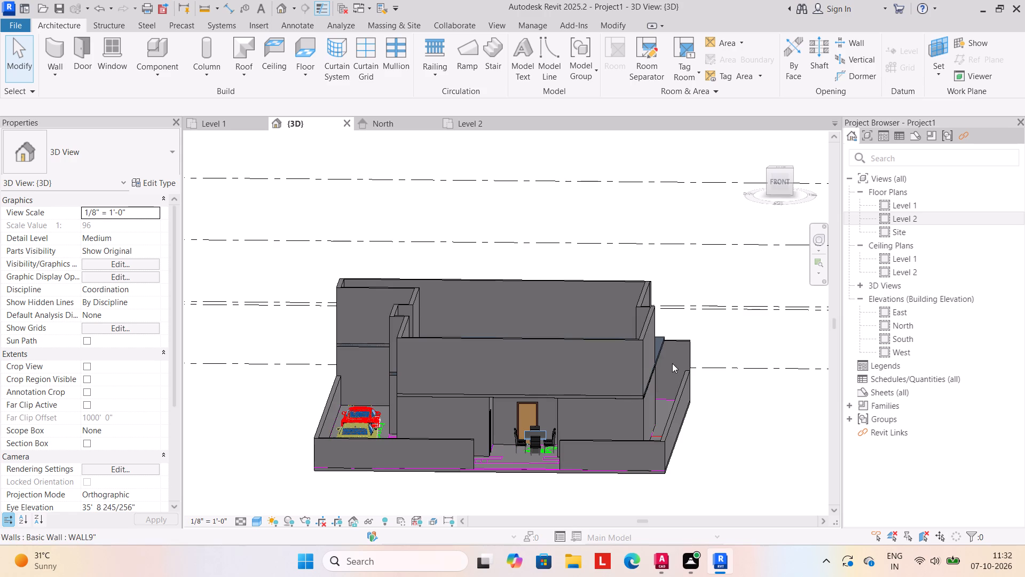
left_click(659, 349)
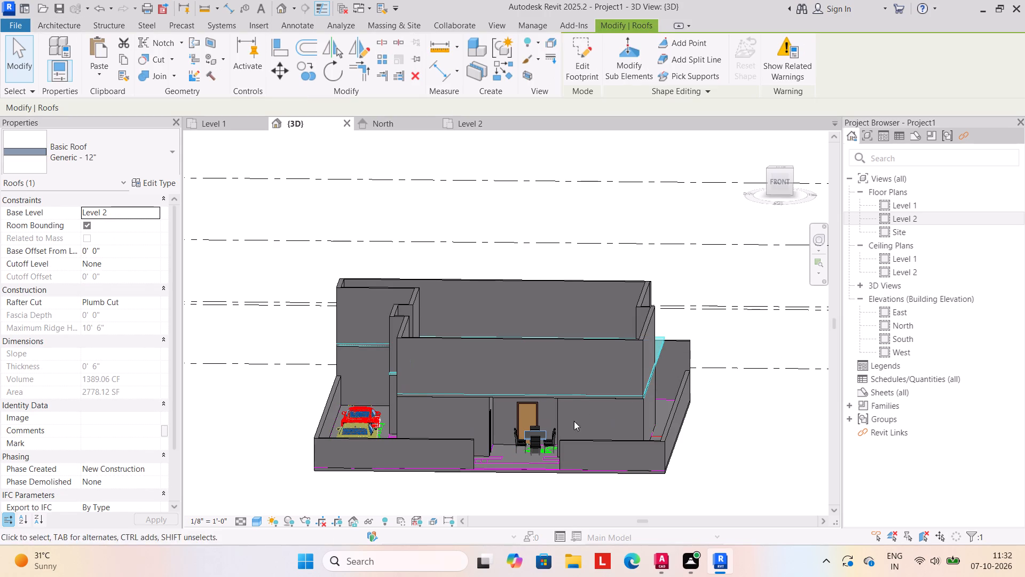
left_click(125, 59)
left_click(99, 71)
left_click(123, 127)
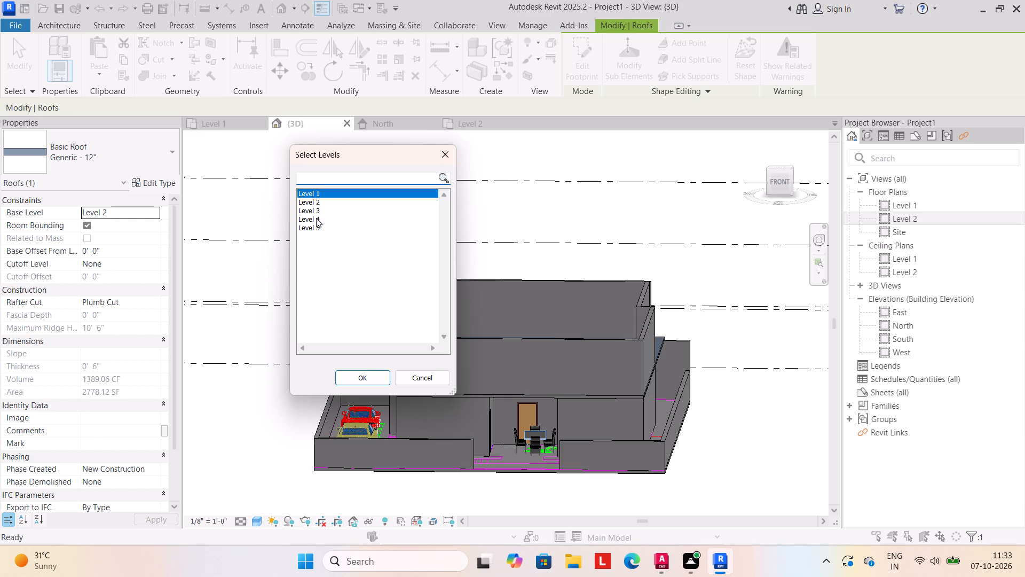
left_click(315, 220)
left_click(369, 378)
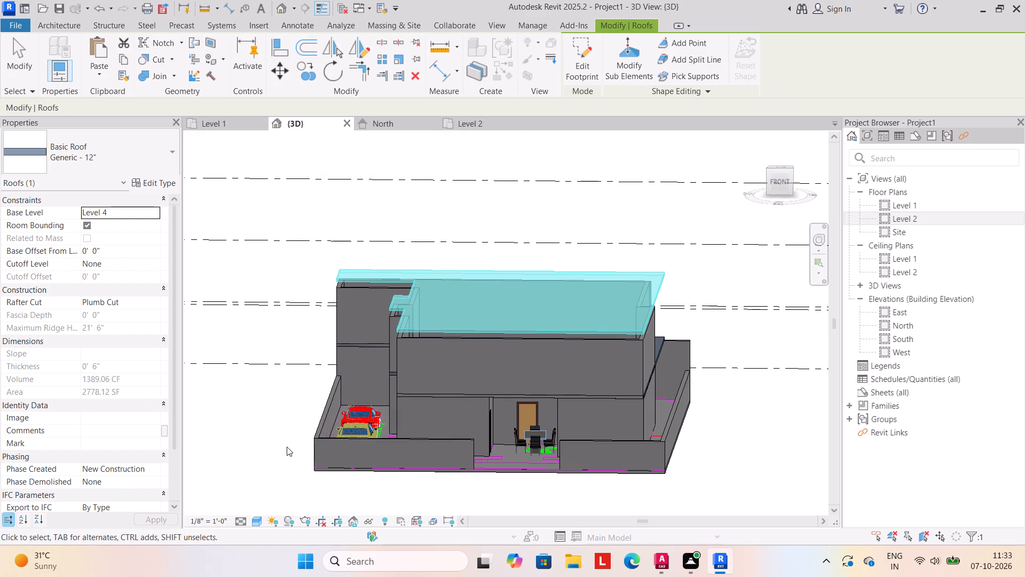
left_click(266, 453)
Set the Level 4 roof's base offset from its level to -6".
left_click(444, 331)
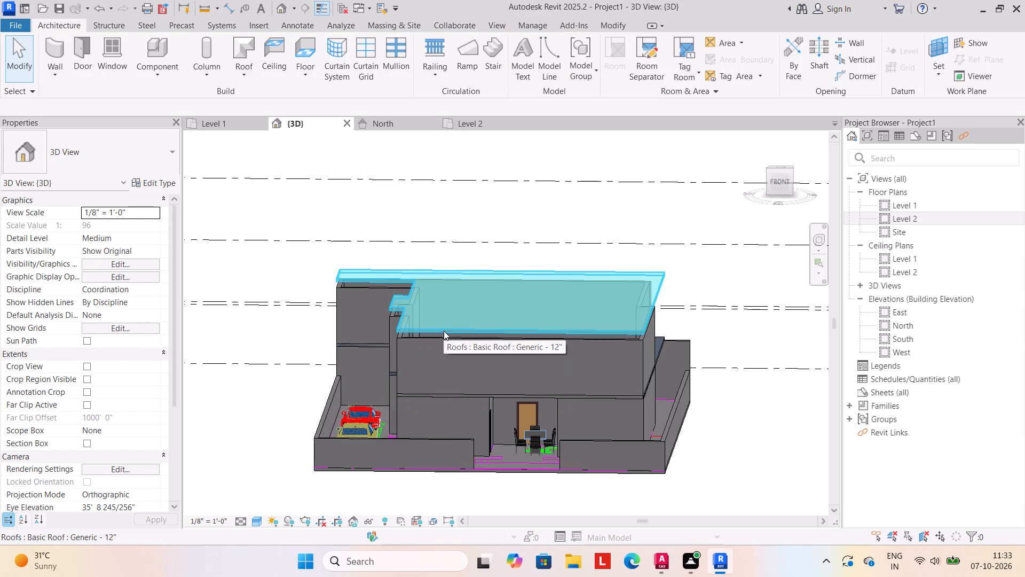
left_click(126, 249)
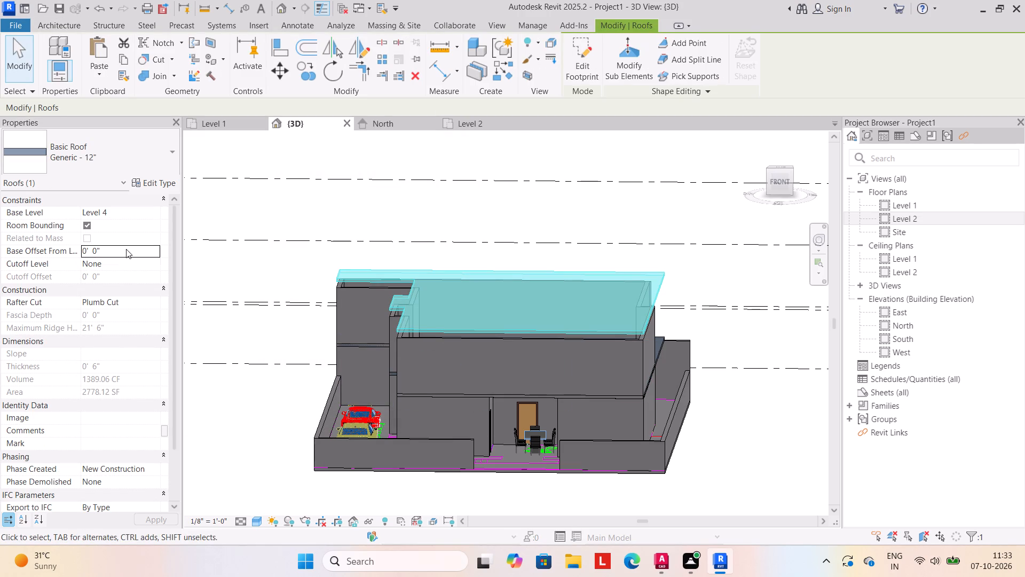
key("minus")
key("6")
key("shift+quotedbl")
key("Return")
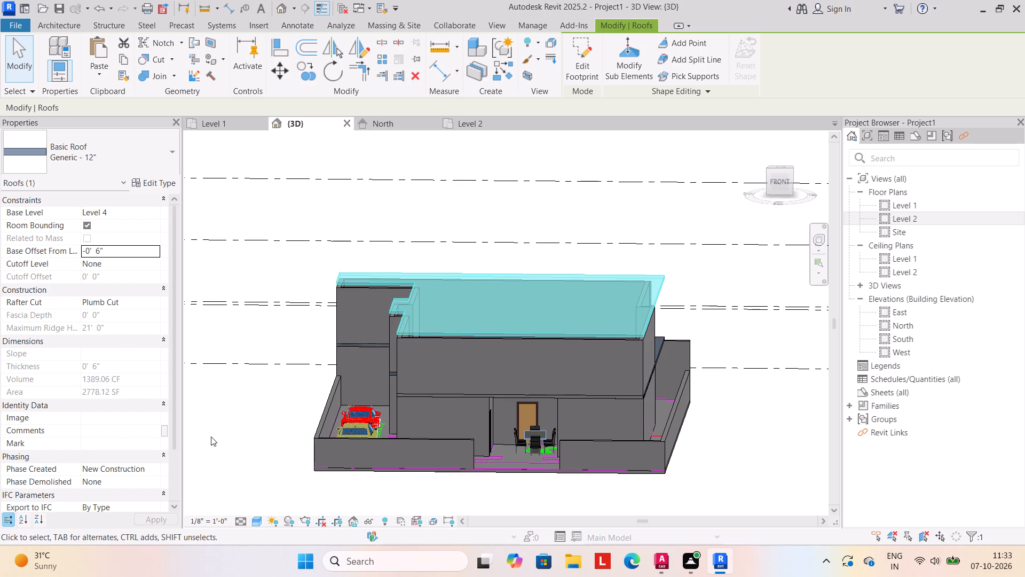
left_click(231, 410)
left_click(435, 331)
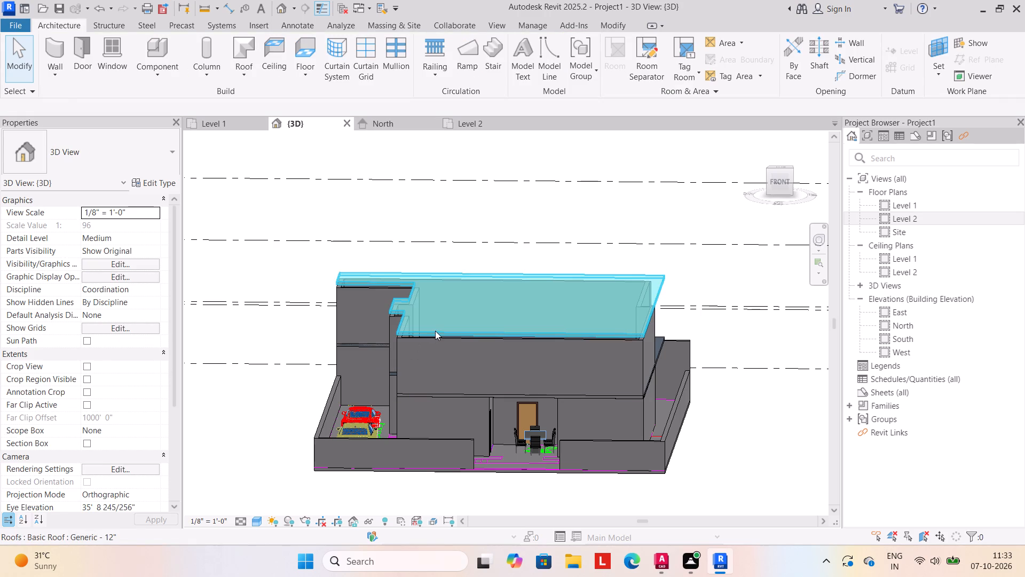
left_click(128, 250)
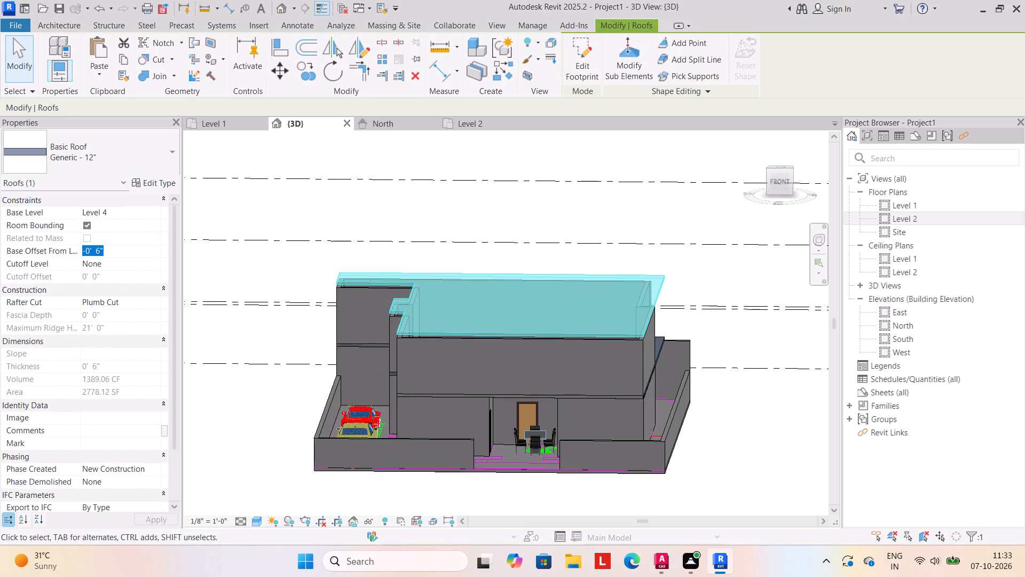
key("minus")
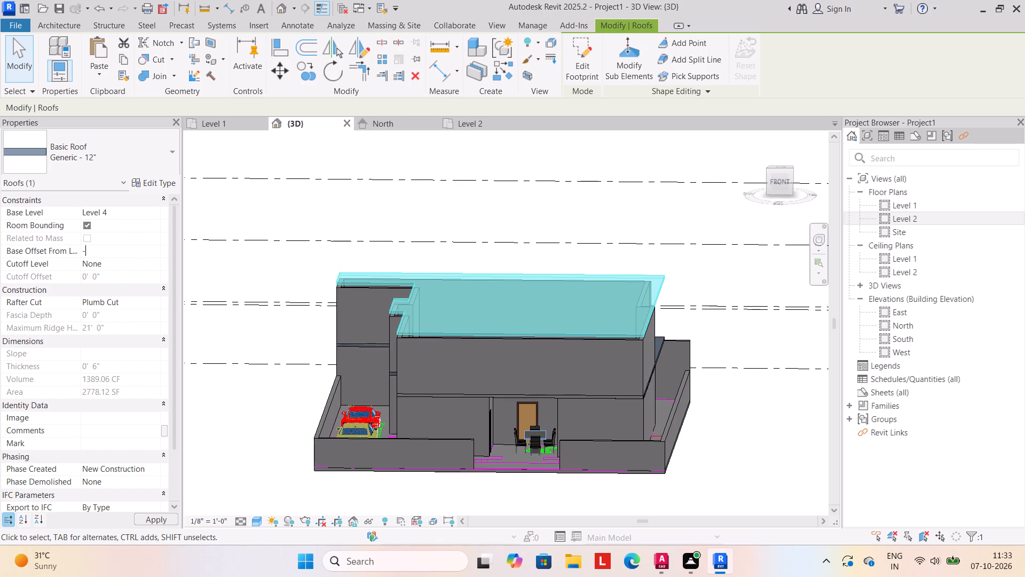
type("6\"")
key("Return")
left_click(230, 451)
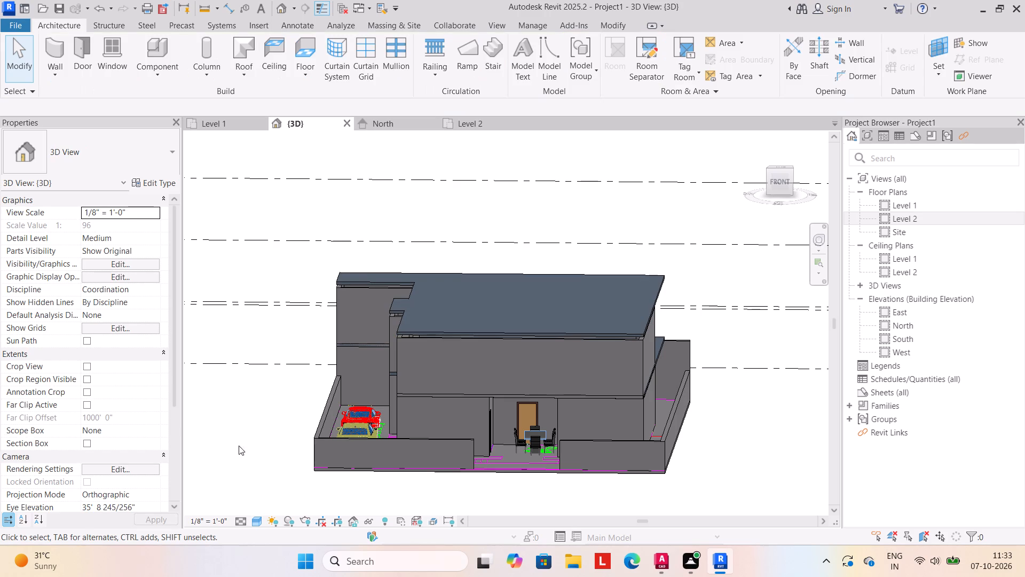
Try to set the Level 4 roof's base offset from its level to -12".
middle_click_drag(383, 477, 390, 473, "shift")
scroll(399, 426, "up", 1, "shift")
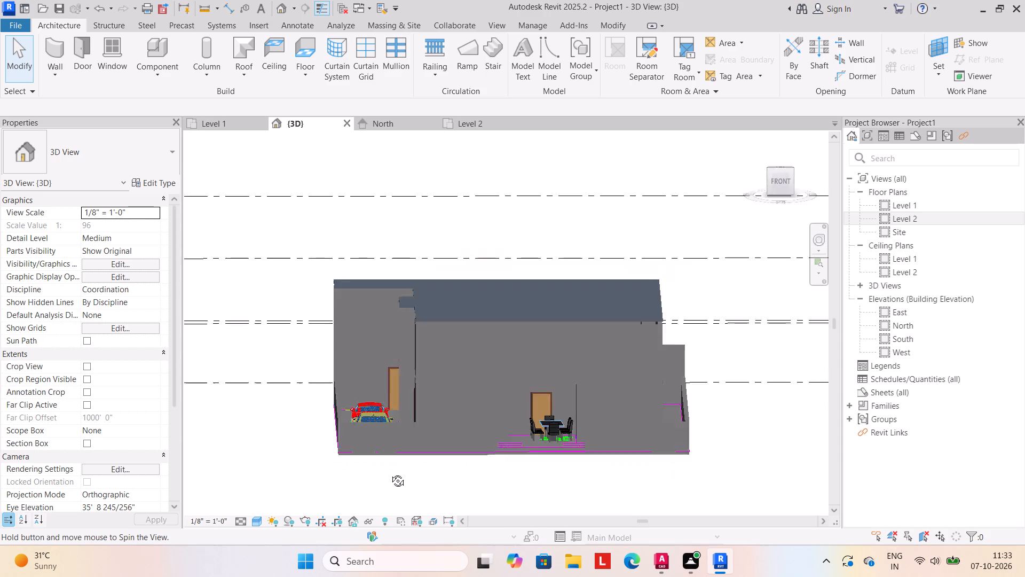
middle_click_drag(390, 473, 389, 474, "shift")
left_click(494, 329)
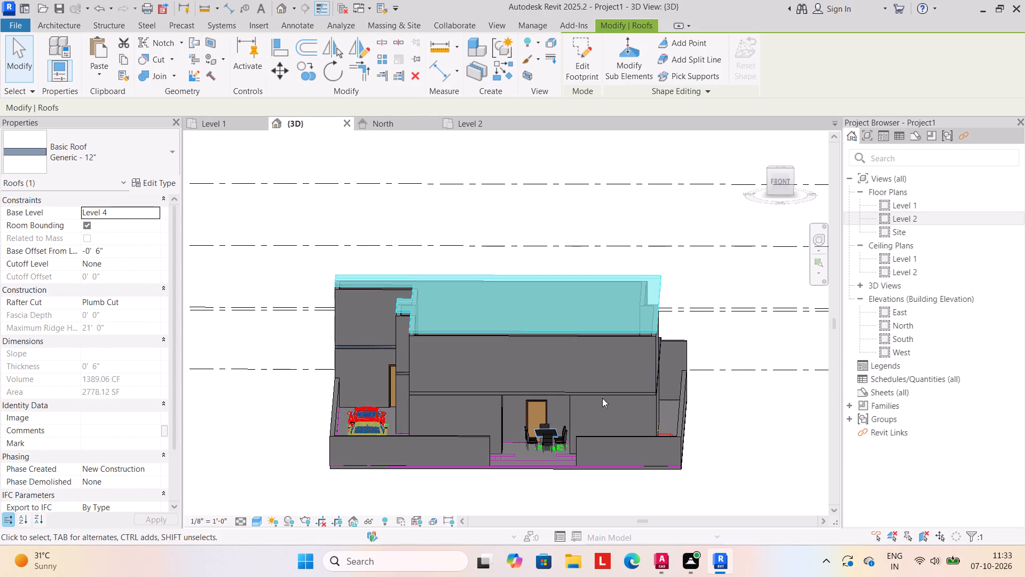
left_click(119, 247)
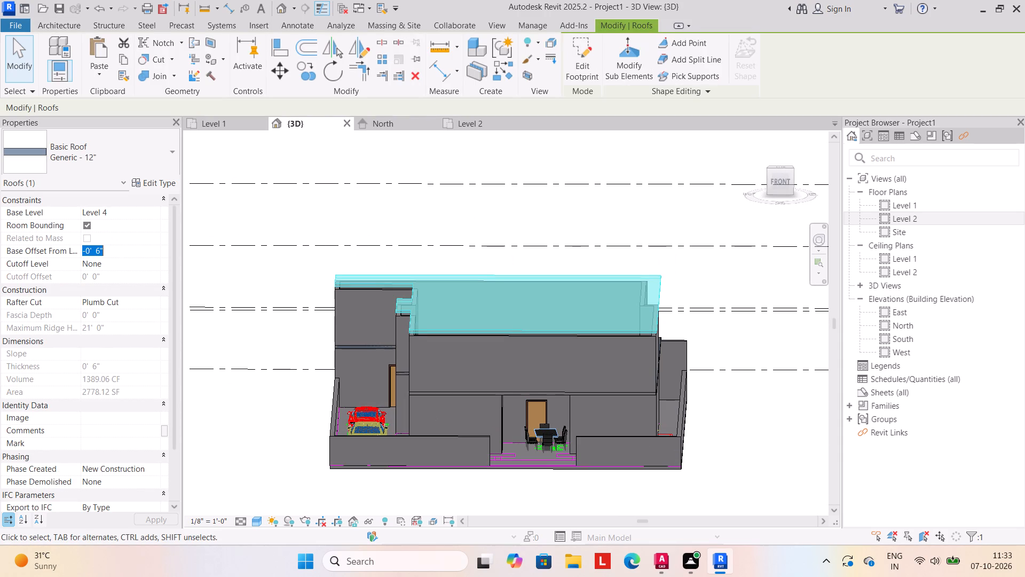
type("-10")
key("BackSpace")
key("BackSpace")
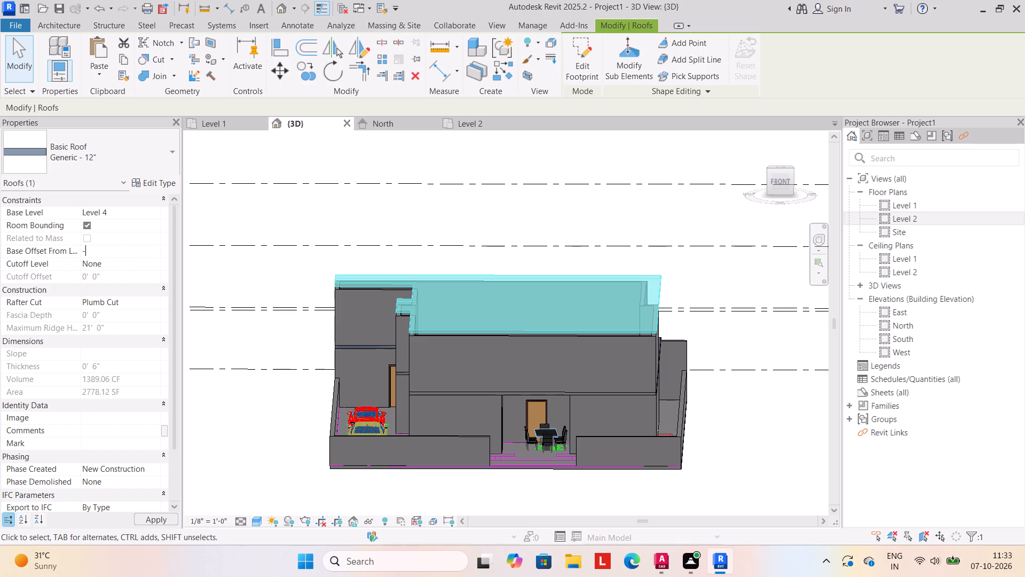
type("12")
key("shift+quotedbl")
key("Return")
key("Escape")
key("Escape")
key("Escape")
In the North elevation, align the underside of the Level 4 roof to the top of the upper-storey walls.
middle_click_drag(270, 495, 272, 469, "shift")
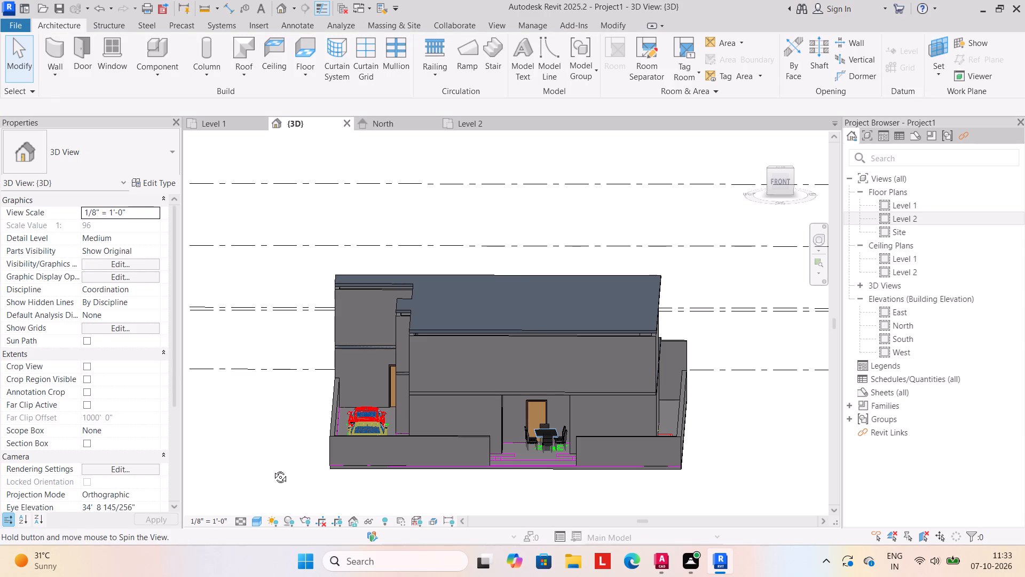
middle_click_drag(272, 469, 270, 466, "shift")
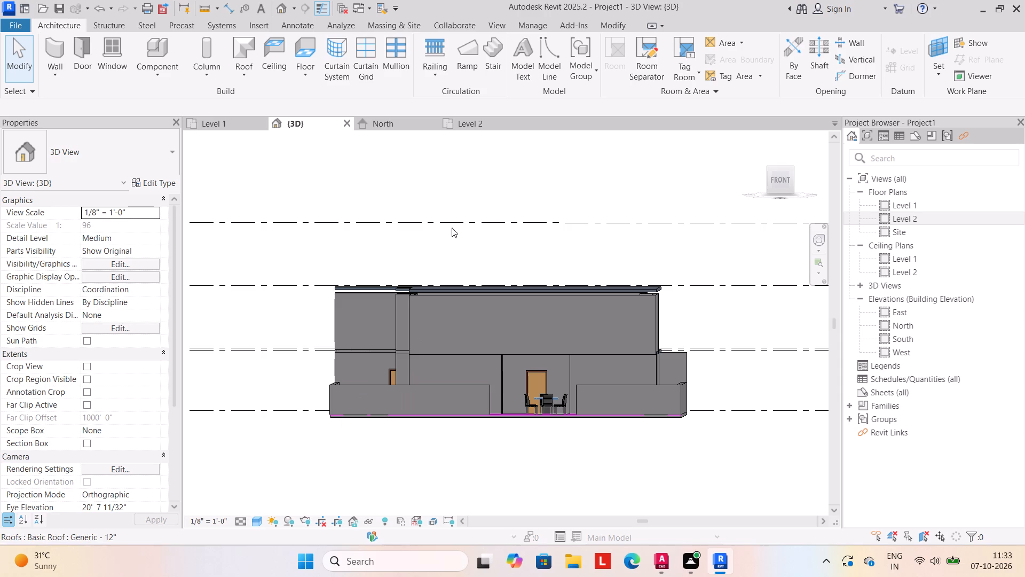
left_click(384, 124)
scroll(452, 361, "up", 4)
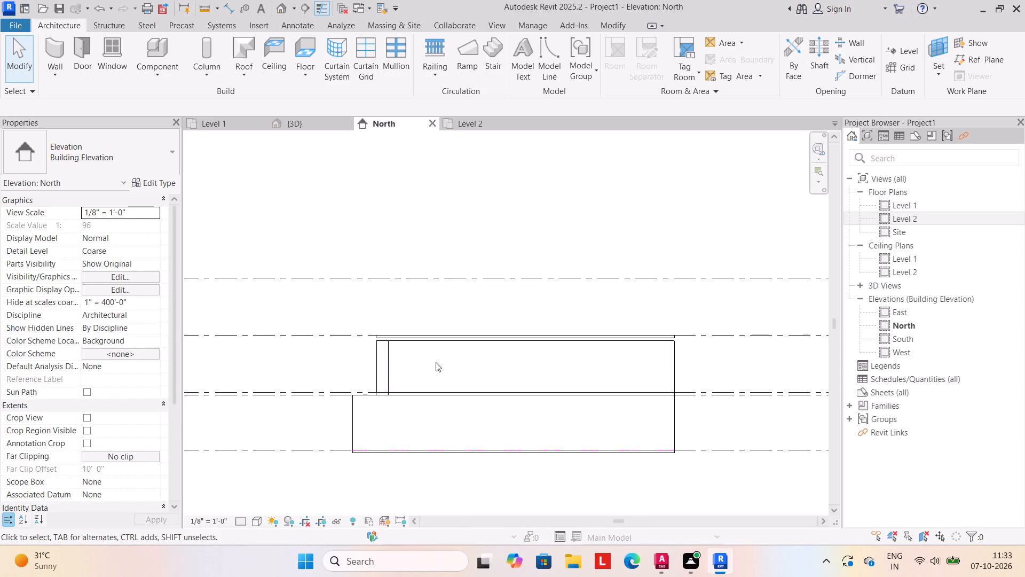
left_click(615, 25)
left_click(275, 41)
scroll(363, 349, "up", 5)
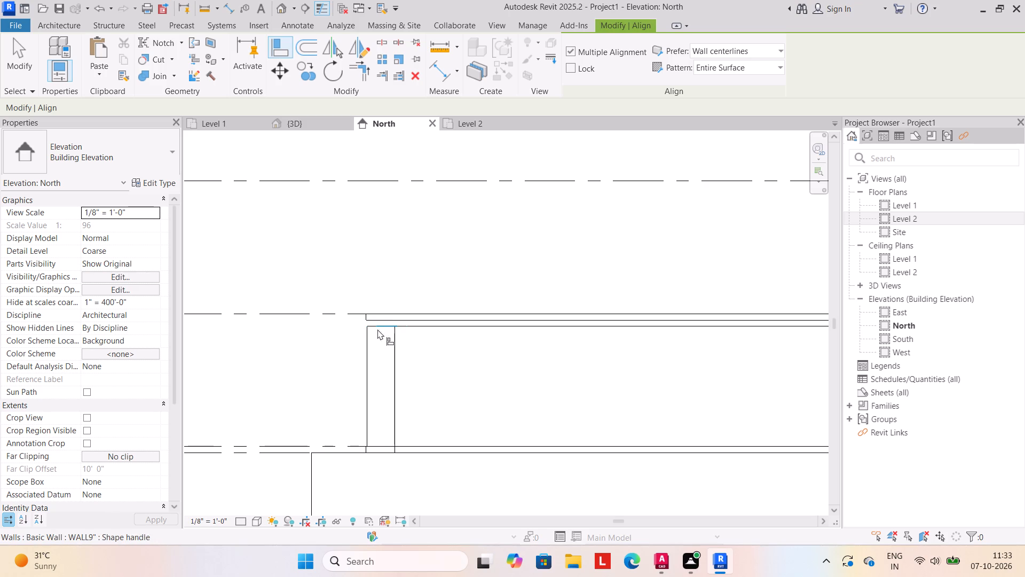
scroll(553, 345, "down", 2)
middle_click_drag(549, 348, 411, 372)
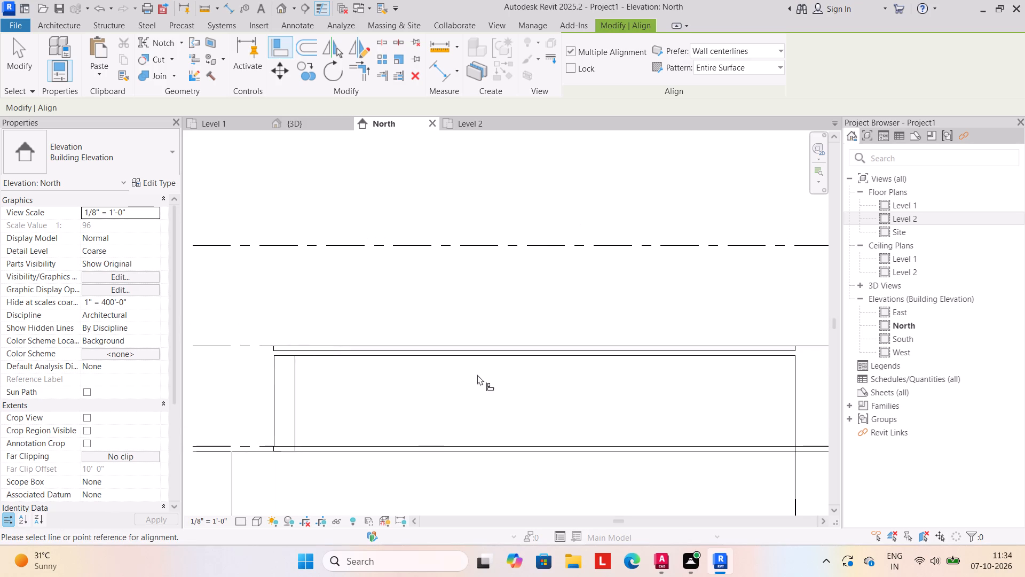
left_click(679, 360)
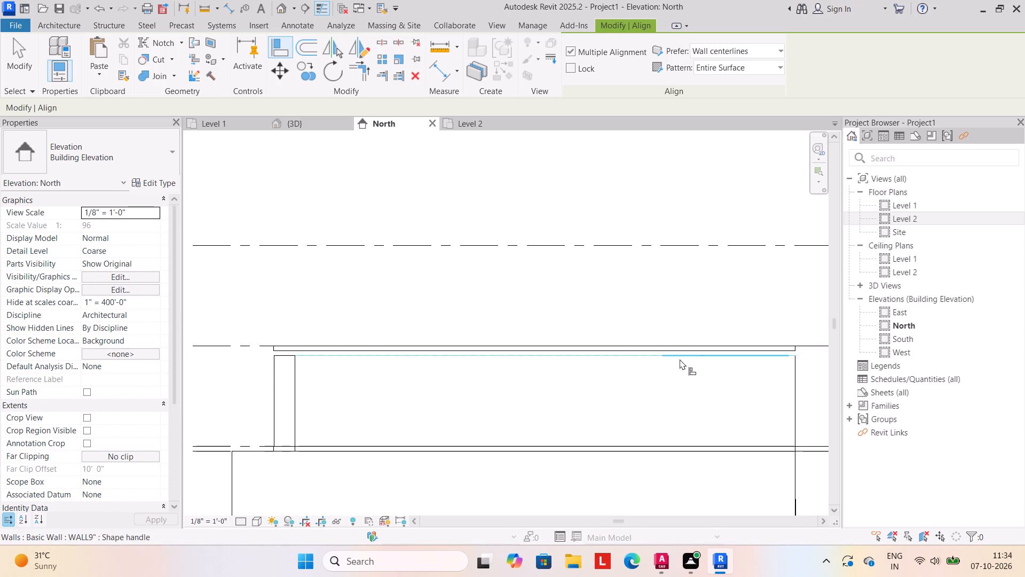
left_click(692, 348)
left_click(674, 376)
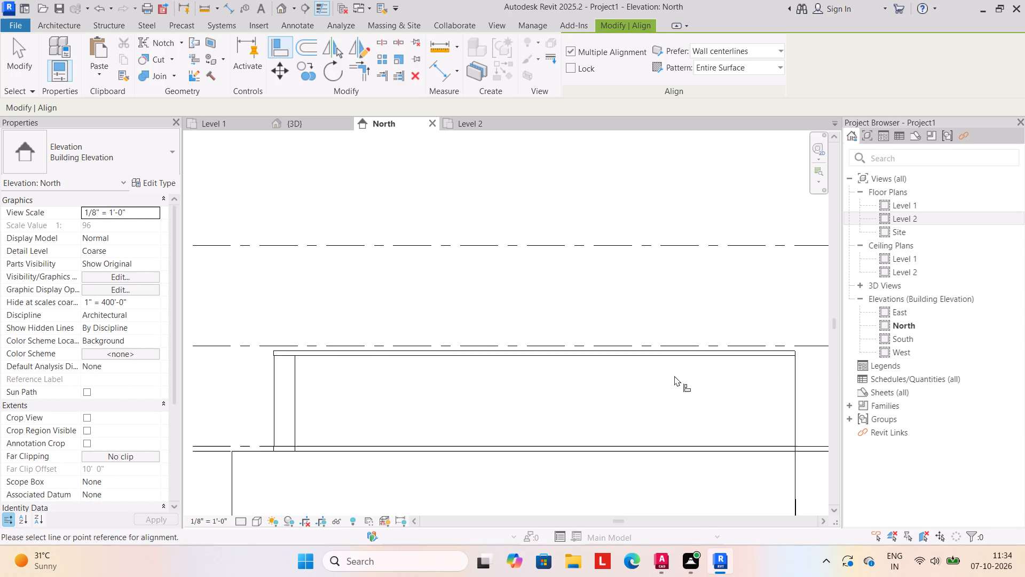
Examine the top roof's fit on the walls from the front, side and above in the 3D view.
left_click(302, 129)
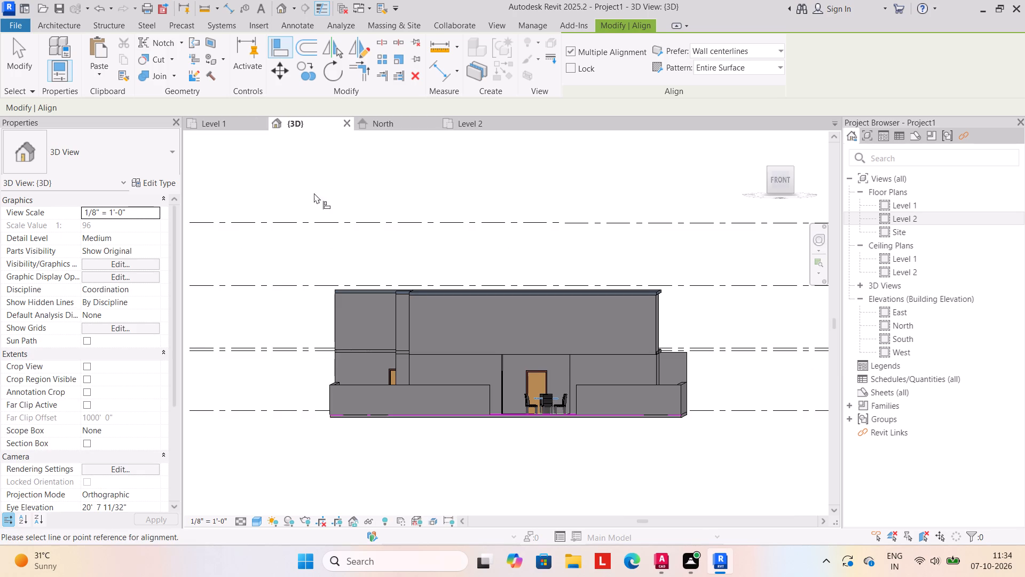
left_click(313, 470)
middle_click_drag(369, 486, 352, 533, "shift")
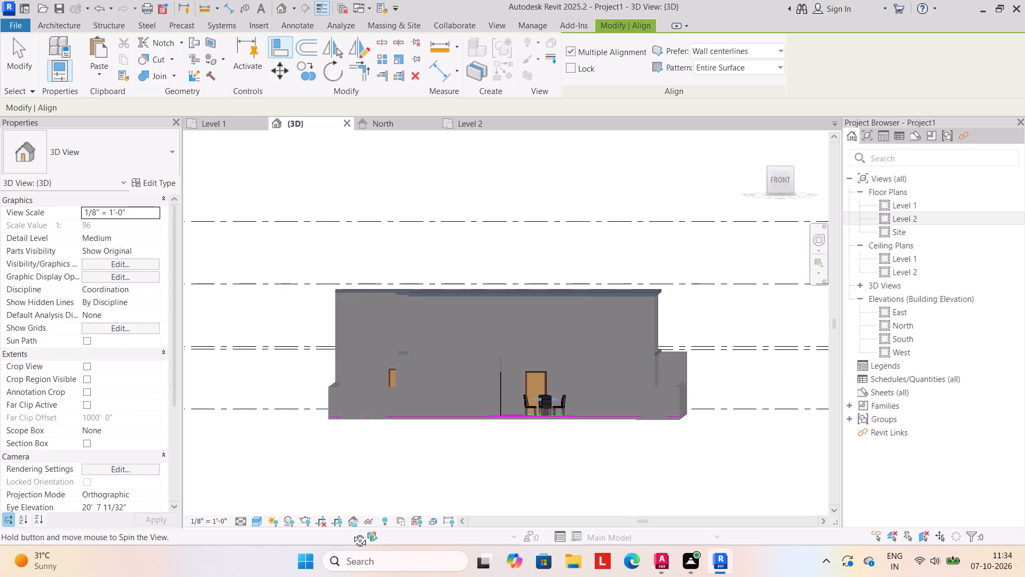
middle_click_drag(352, 533, 297, 462, "shift")
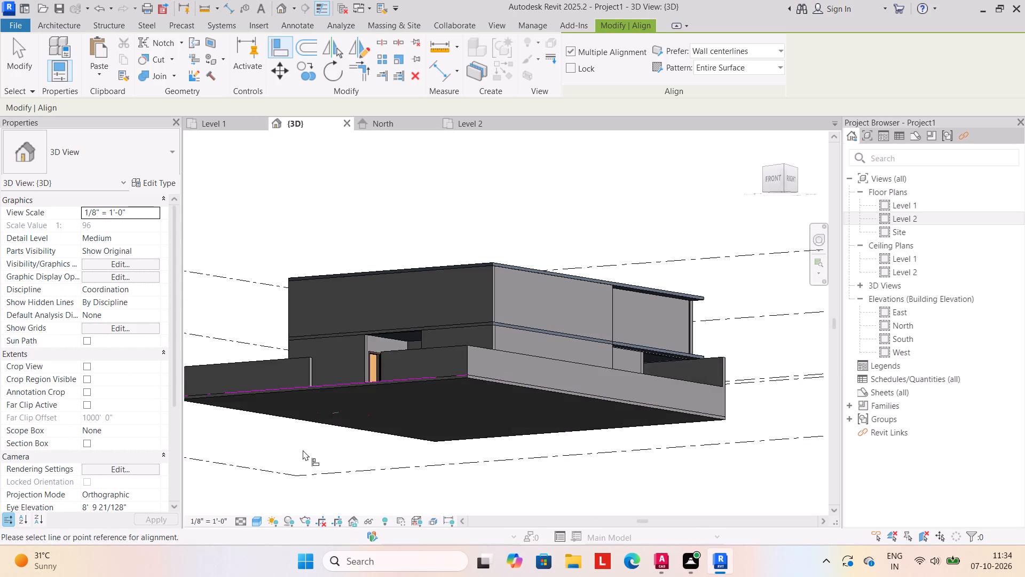
middle_click_drag(298, 465, 371, 474, "shift")
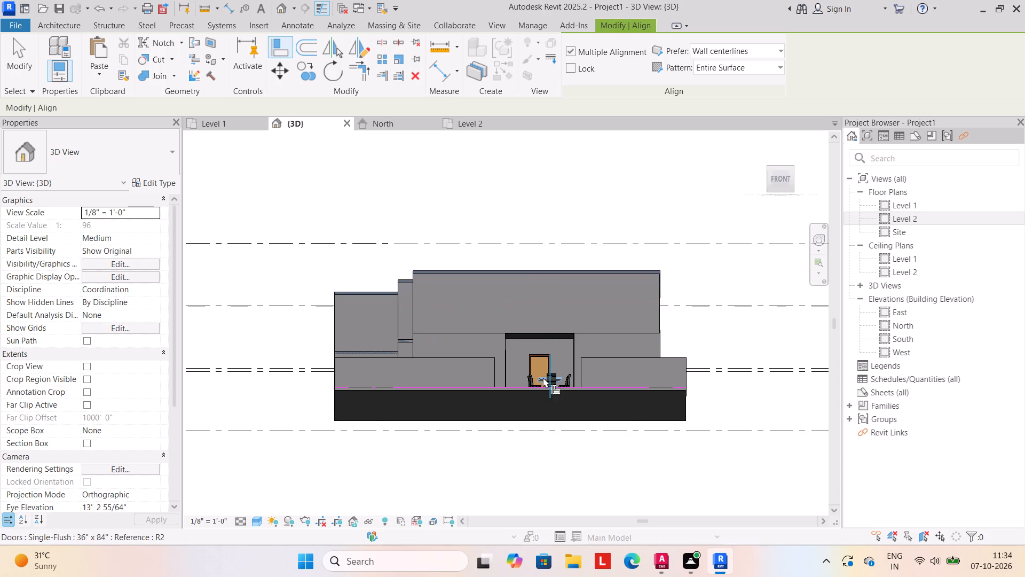
middle_click_drag(522, 438, 509, 530, "shift")
middle_click_drag(511, 462, 519, 409)
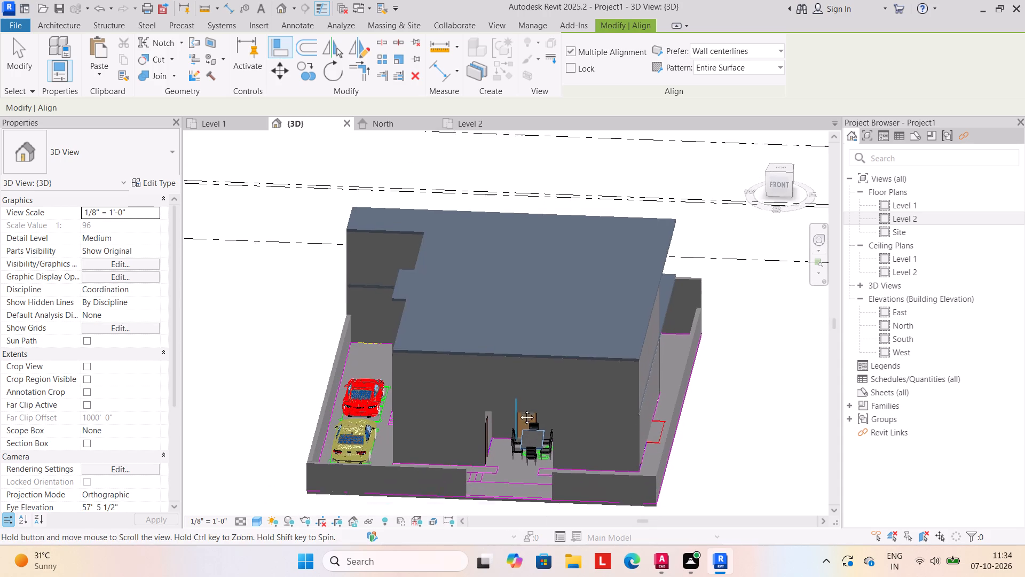
Examine the roof and storeys in the 3D view, the North elevation and the Level 1 and Level 2 plans.
middle_click_drag(519, 409, 519, 398)
middle_click_drag(515, 423, 531, 406, "shift")
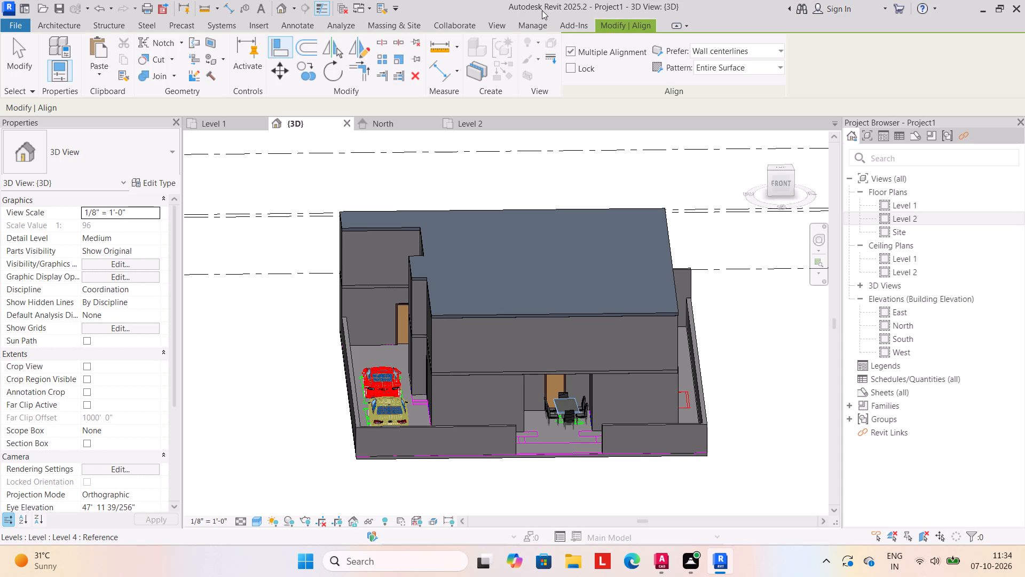
key("Escape")
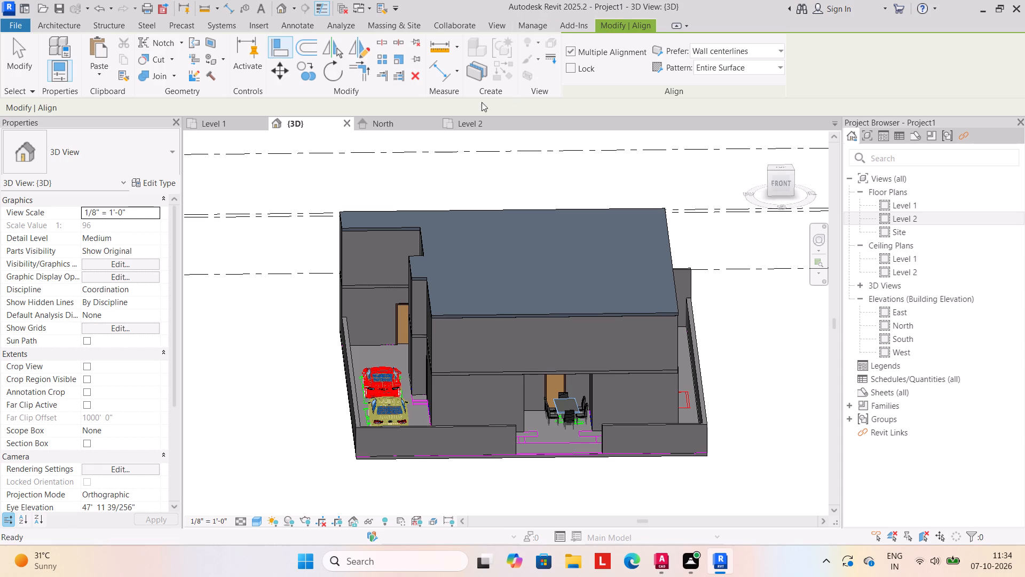
left_click(240, 121)
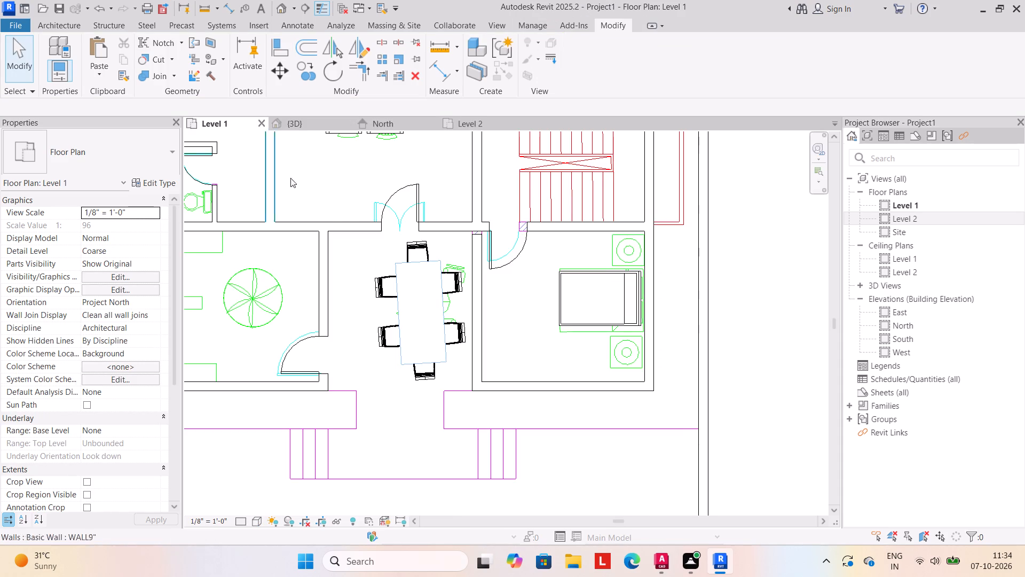
scroll(396, 235, "down", 6)
left_click(312, 122)
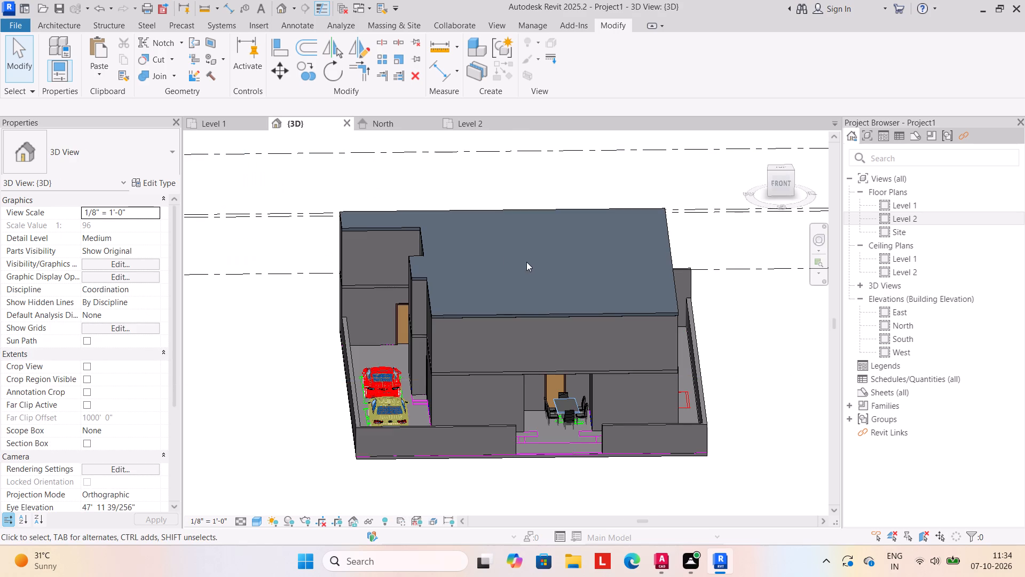
scroll(526, 277, "down", 1)
middle_click_drag(778, 508, 778, 504, "shift")
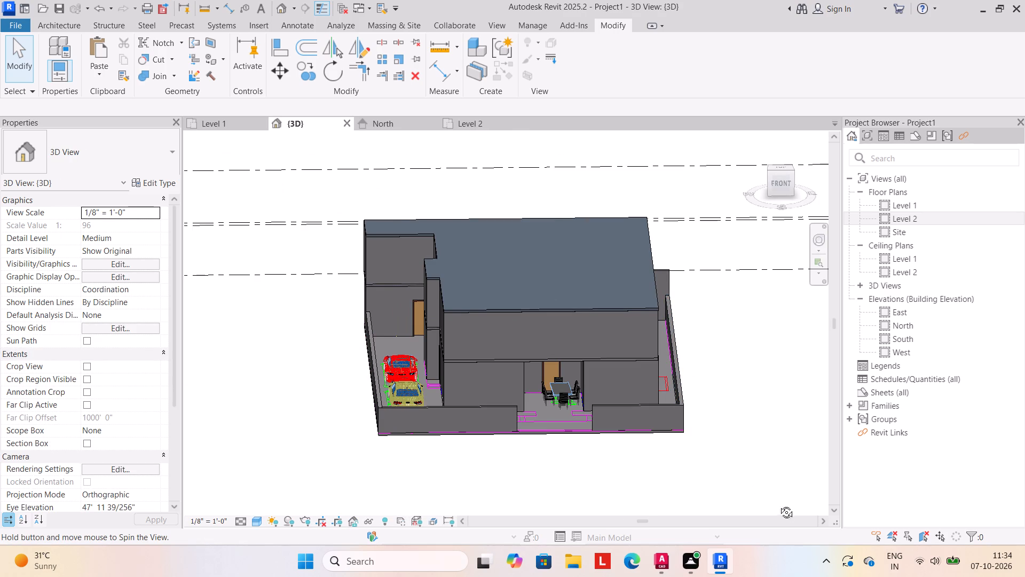
middle_click_drag(778, 504, 771, 467, "shift")
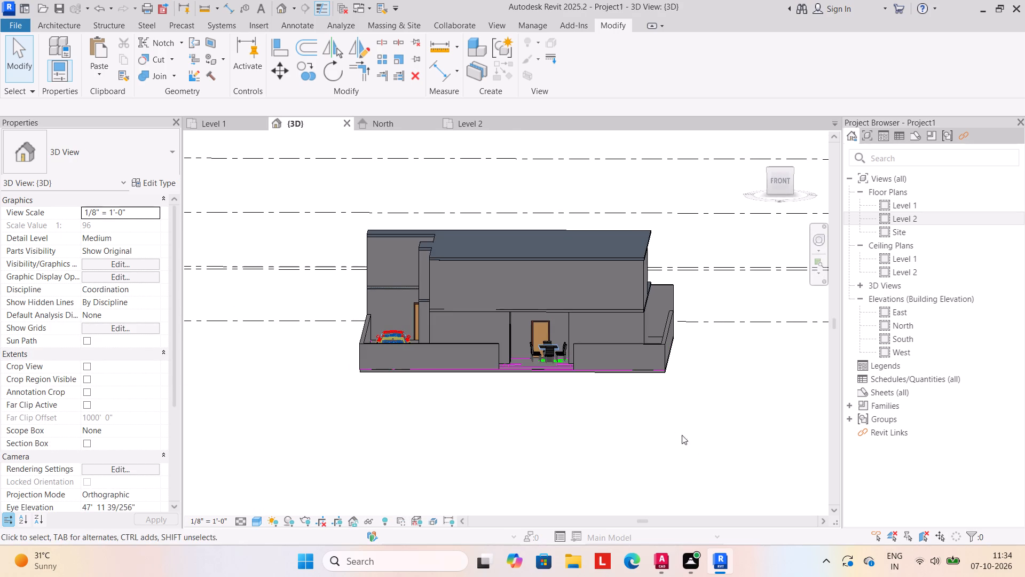
left_click(397, 118)
scroll(441, 303, "down", 4)
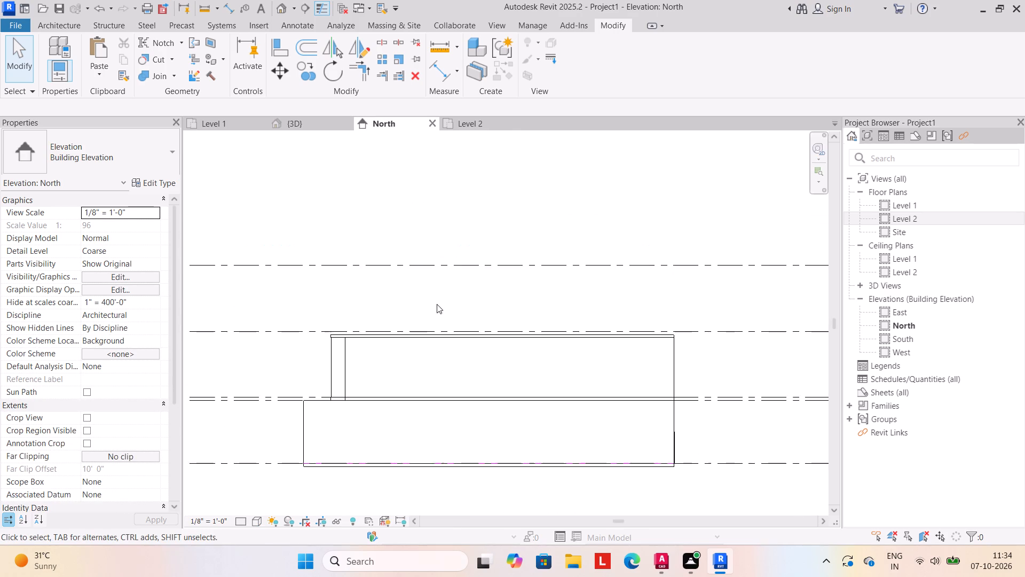
scroll(435, 308, "down", 3)
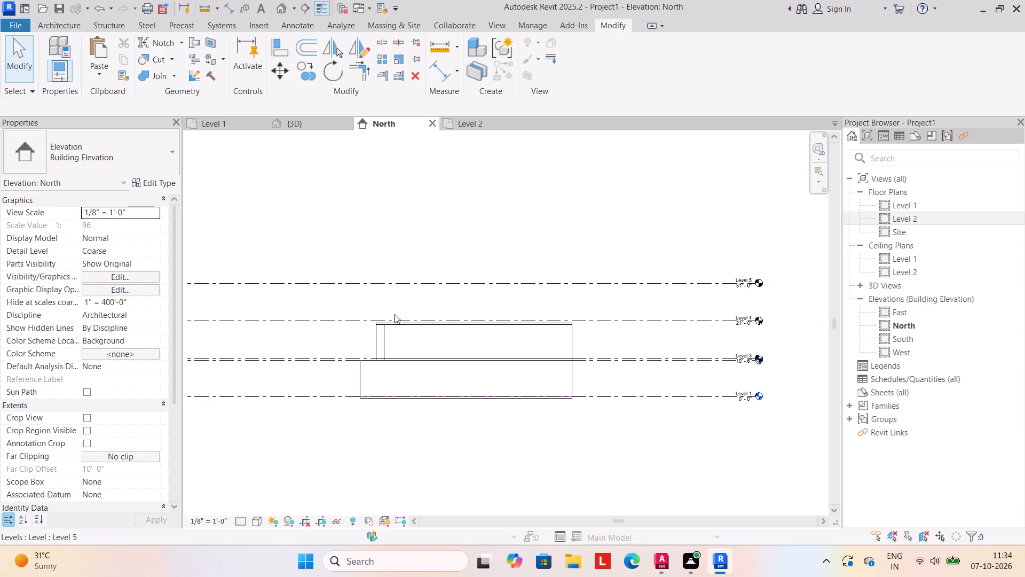
left_click(475, 121)
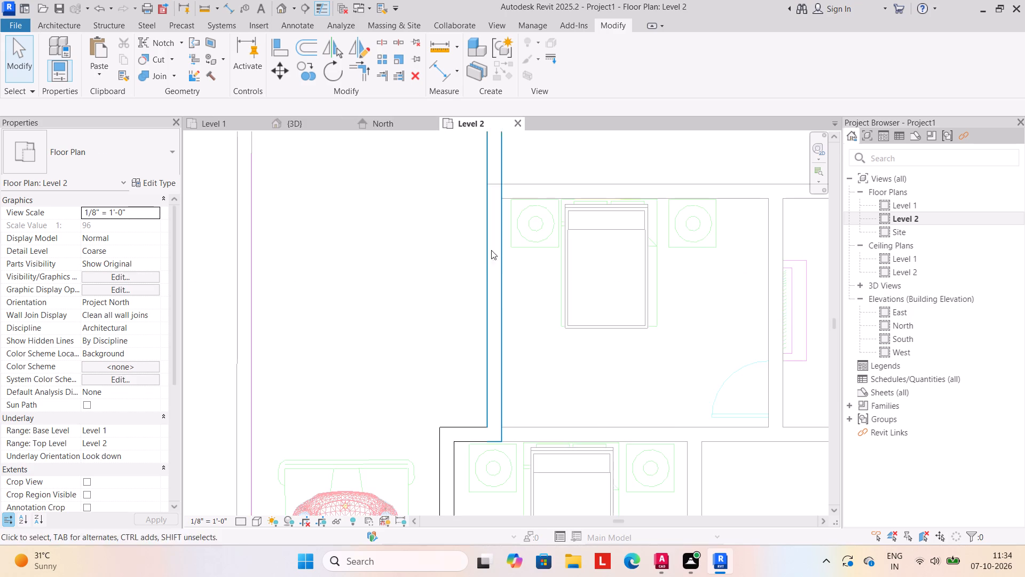
scroll(491, 263, "down", 14)
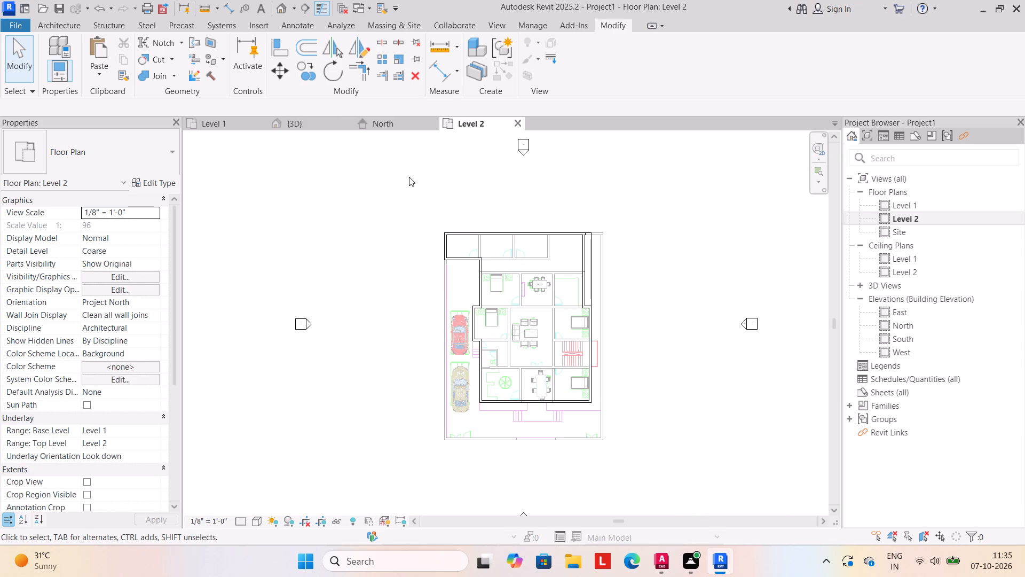
left_click(400, 130)
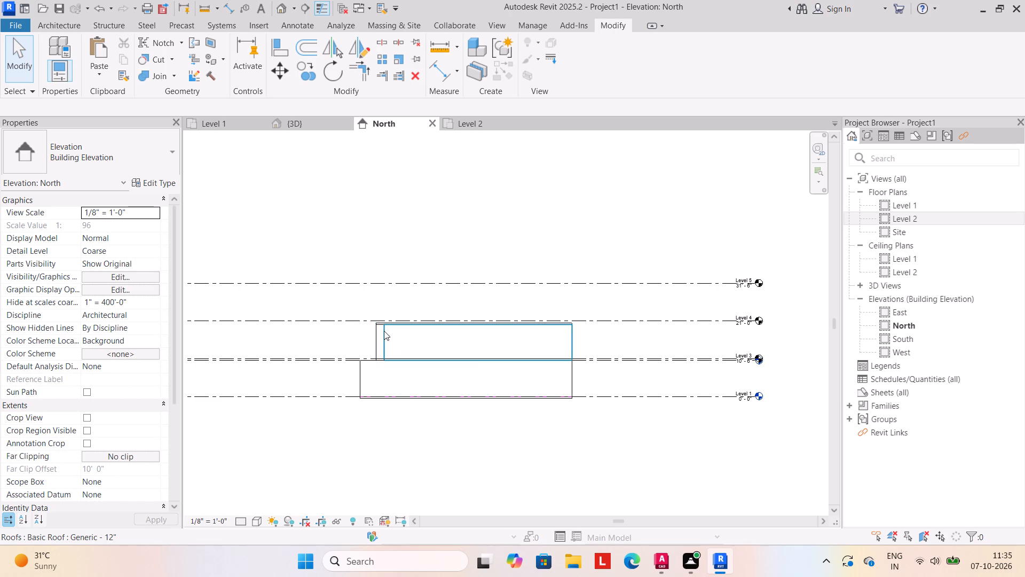
Inspect the properties of the upper-storey north wall and the Level 4 roof in the North elevation.
left_click(383, 333)
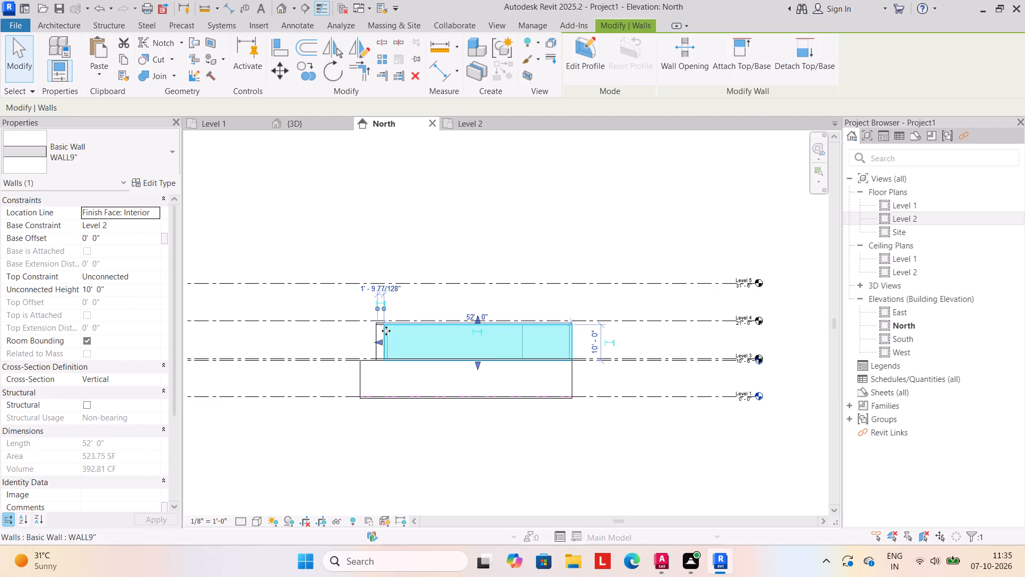
key("Escape")
left_click(477, 324)
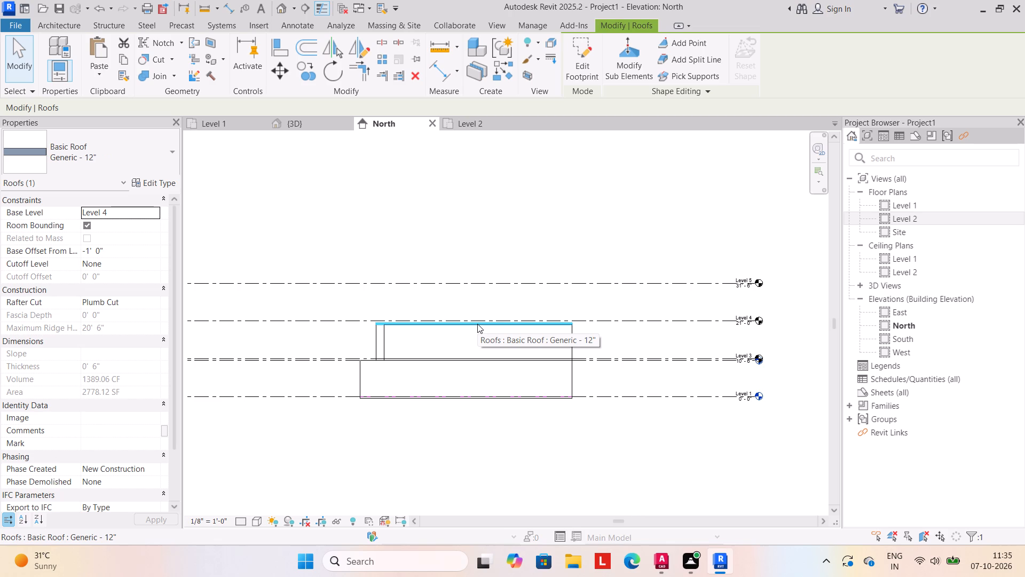
key("Escape")
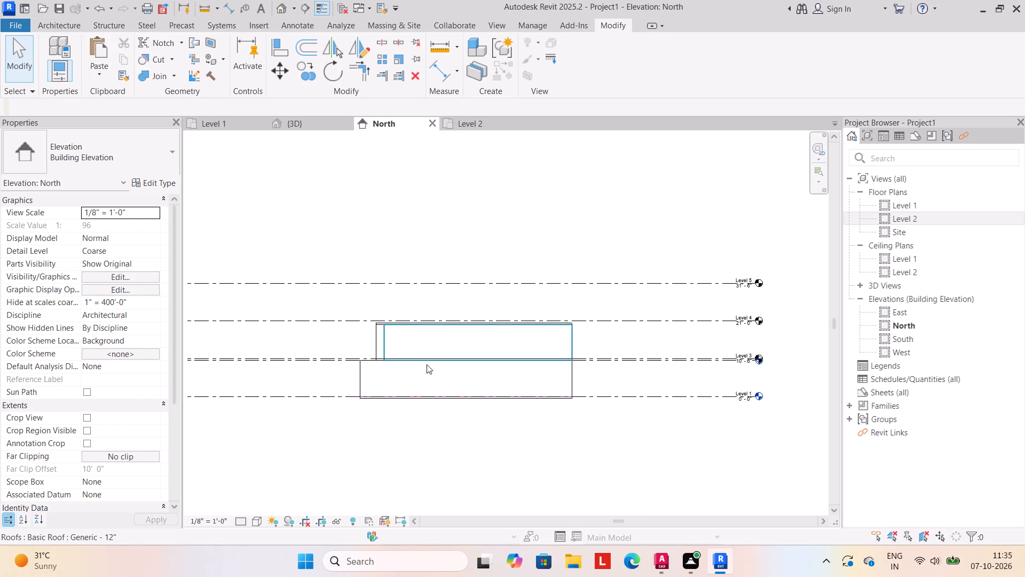
scroll(426, 365, "up", 5)
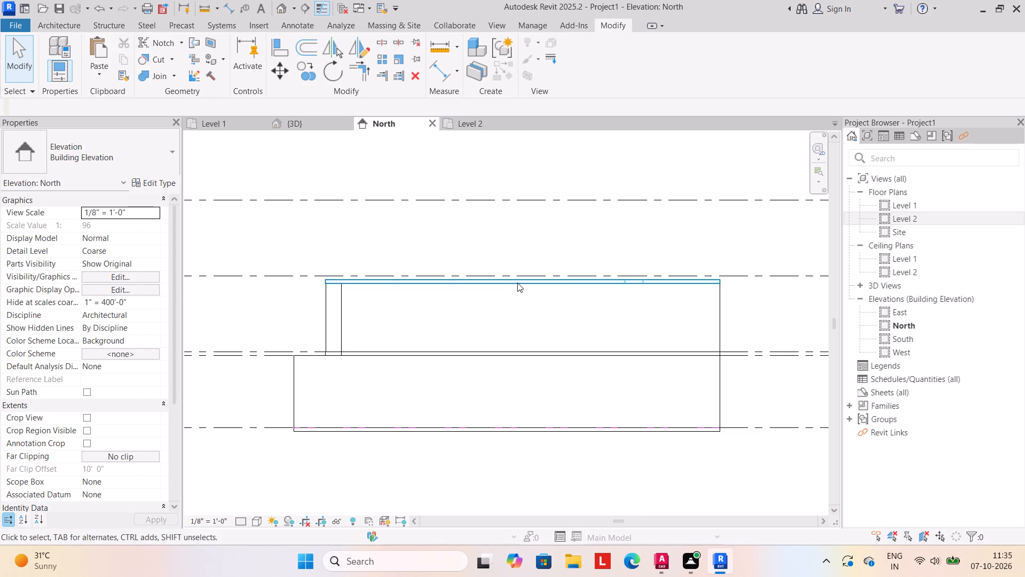
left_click(342, 322)
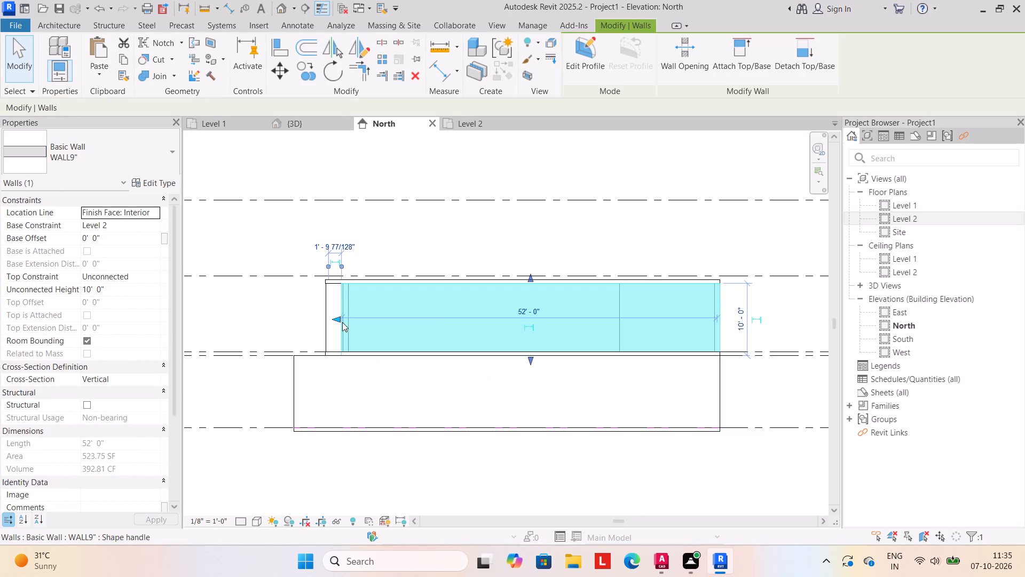
key("Escape")
left_click(407, 284)
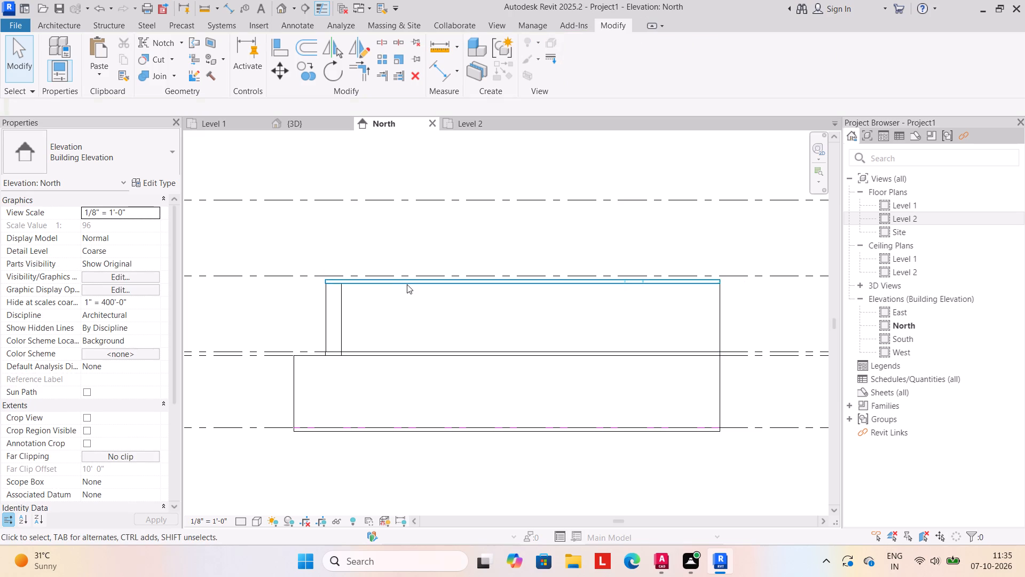
left_click(153, 253)
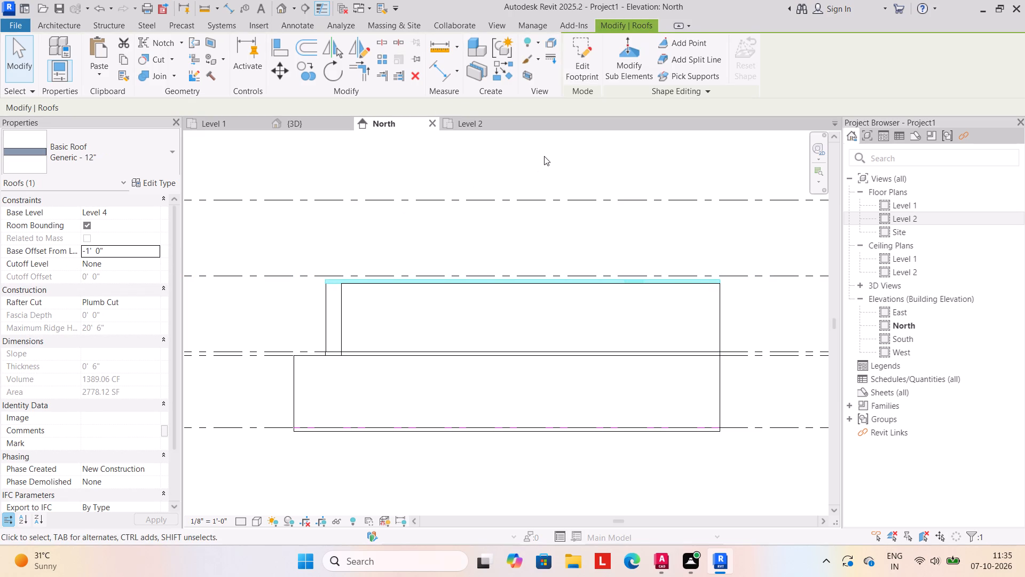
In the North elevation, align the top of the upper-storey north wall to the top face of the Level 4 roof.
key("Return")
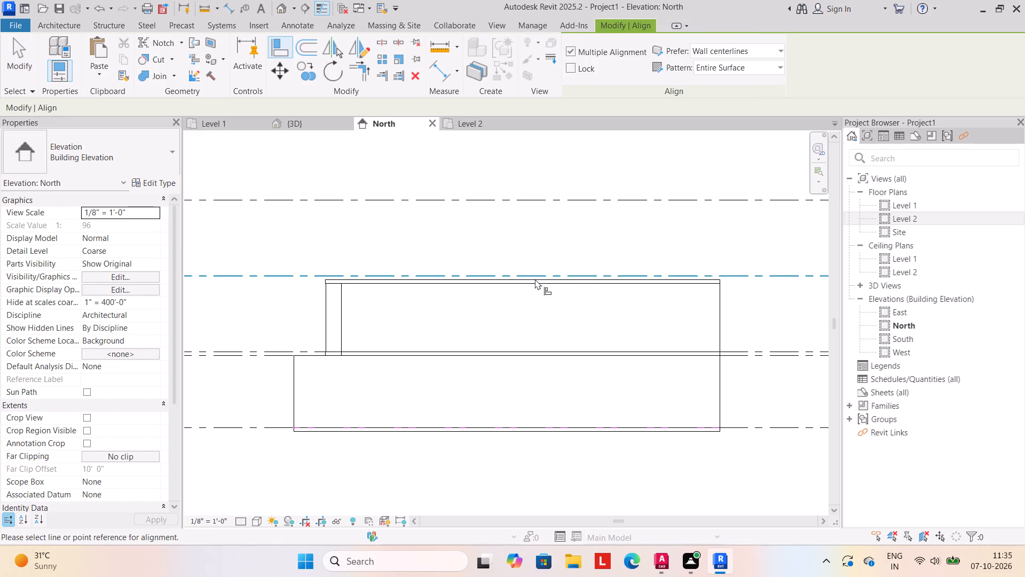
left_click(542, 277)
left_click(539, 282)
key("Escape")
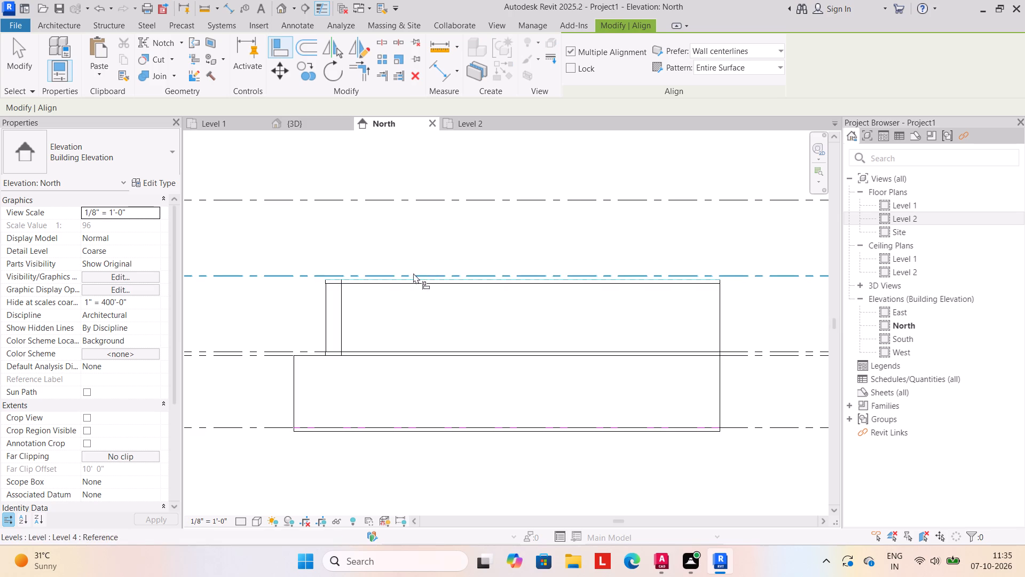
key("Escape")
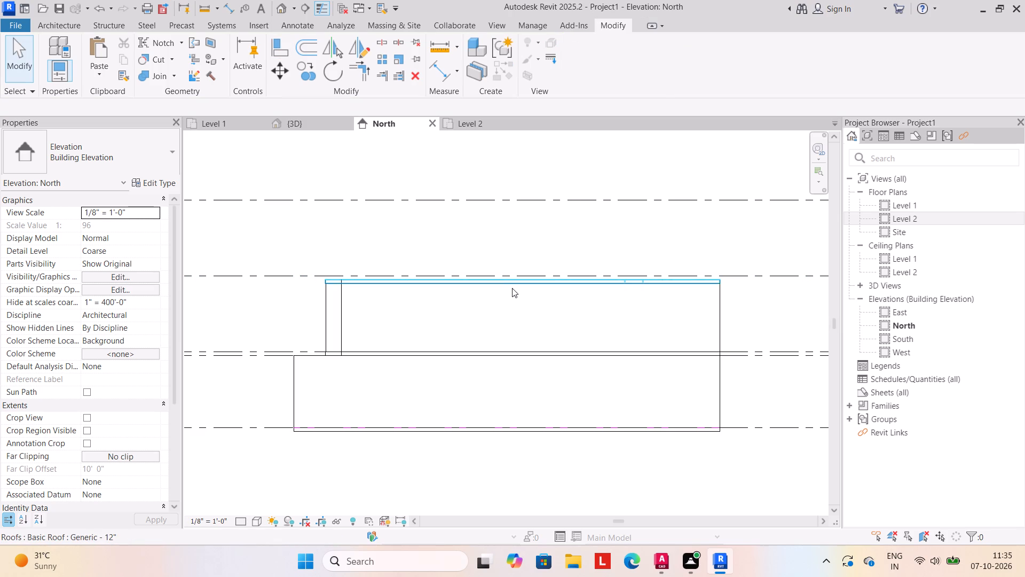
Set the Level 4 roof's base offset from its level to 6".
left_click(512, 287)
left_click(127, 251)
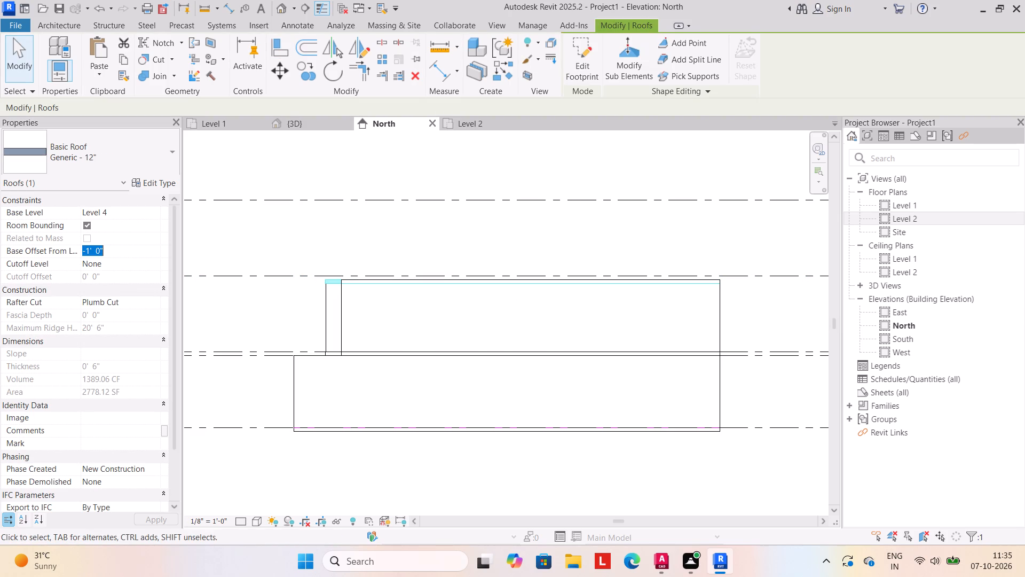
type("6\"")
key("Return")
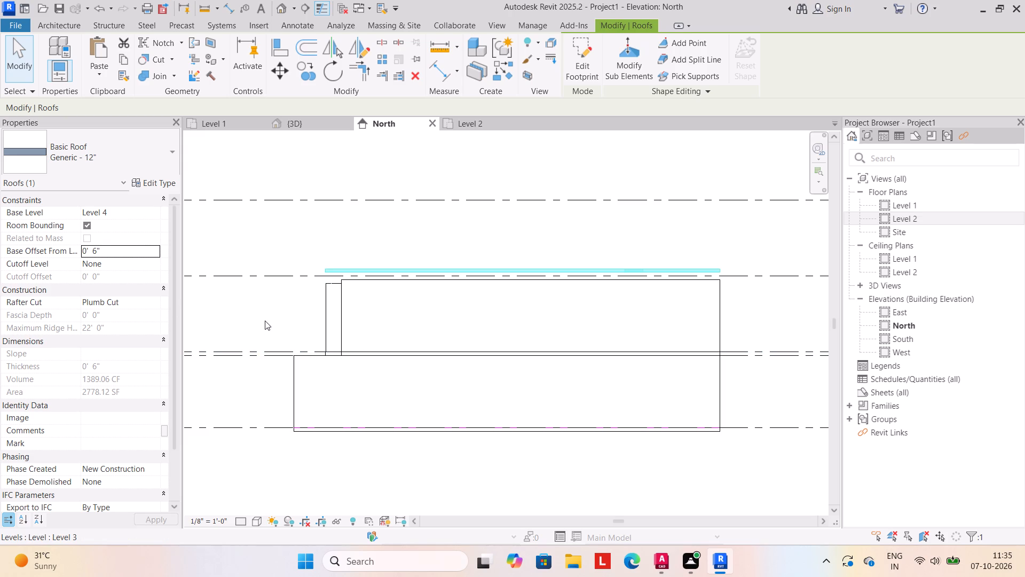
Set the Level 4 roof's base offset from its level to -6".
left_click(125, 253)
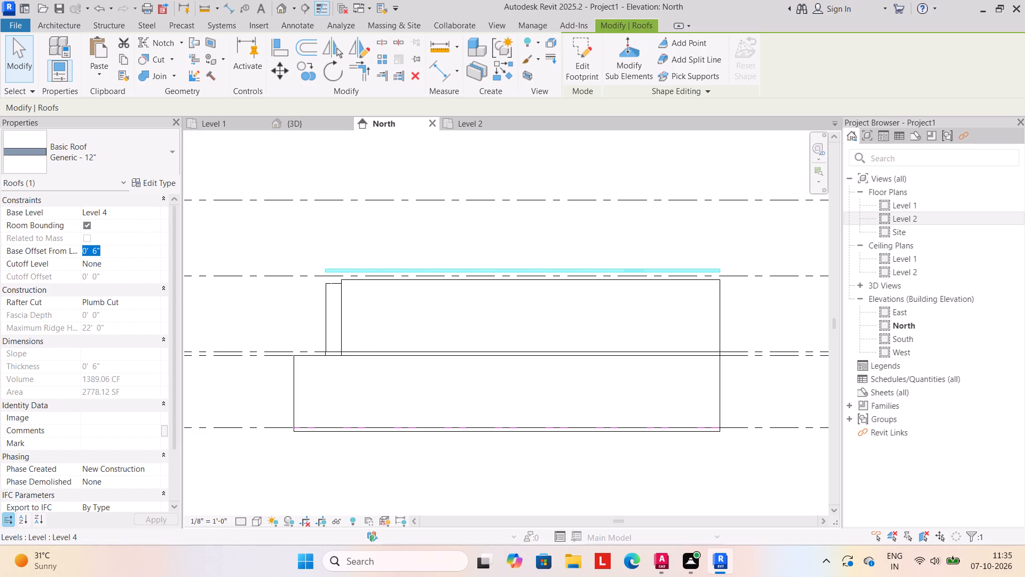
type("-6\"")
key("Return")
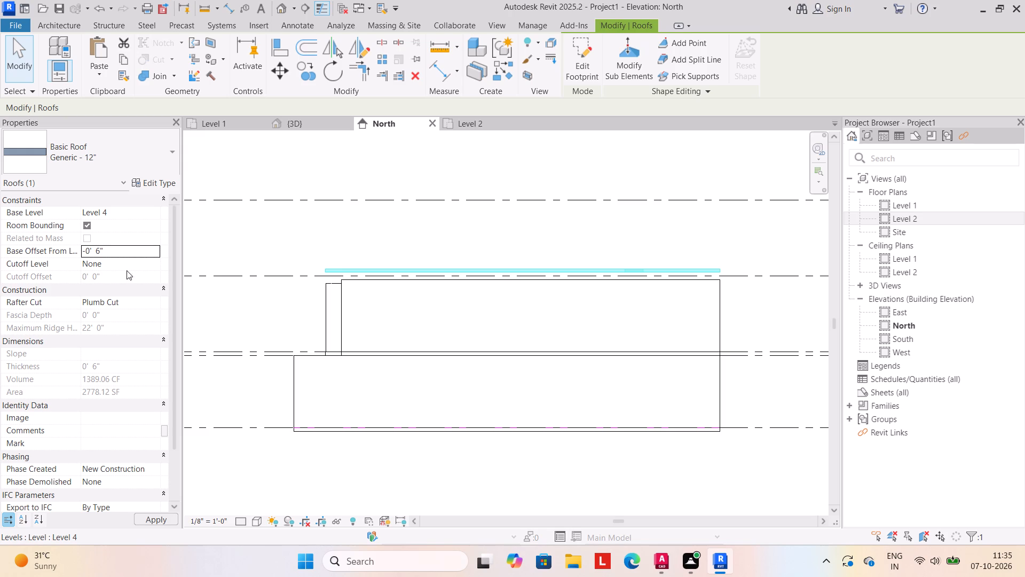
left_click(398, 461)
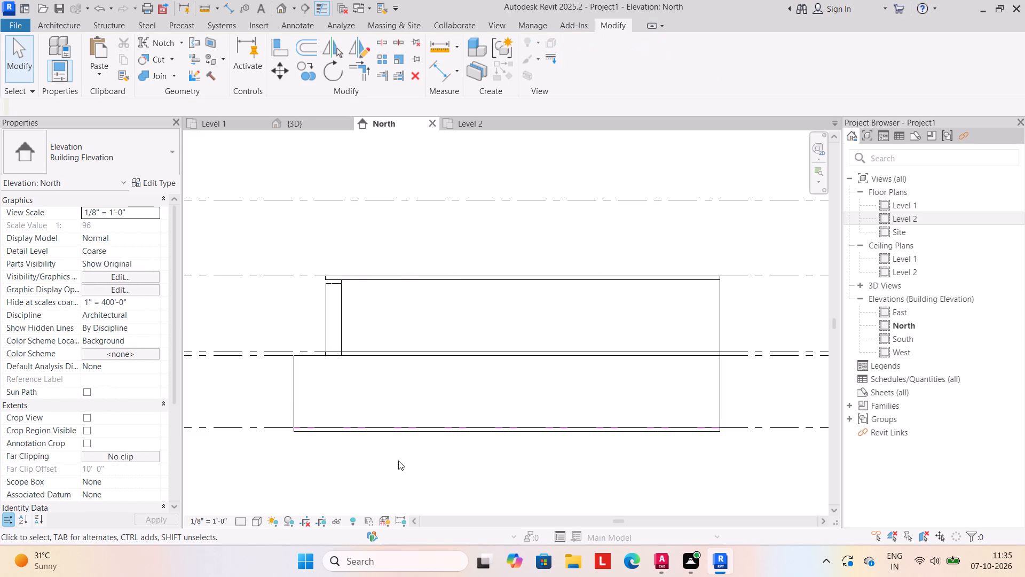
Examine how the Level 4 roof sits on the upper-storey walls from the front and side in the 3D view.
scroll(405, 466, "down", 2)
left_click(301, 126)
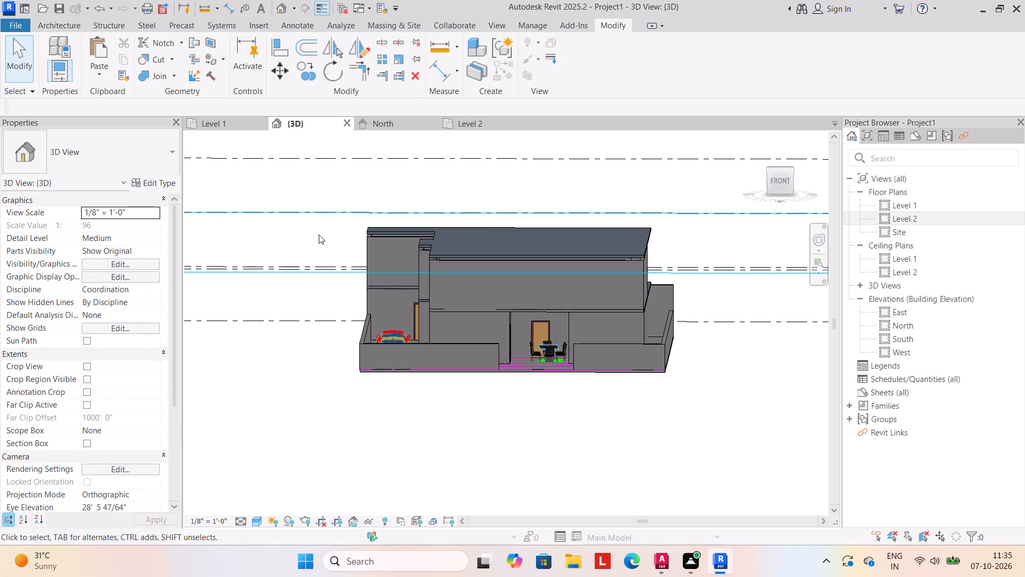
middle_click(509, 469, "shift")
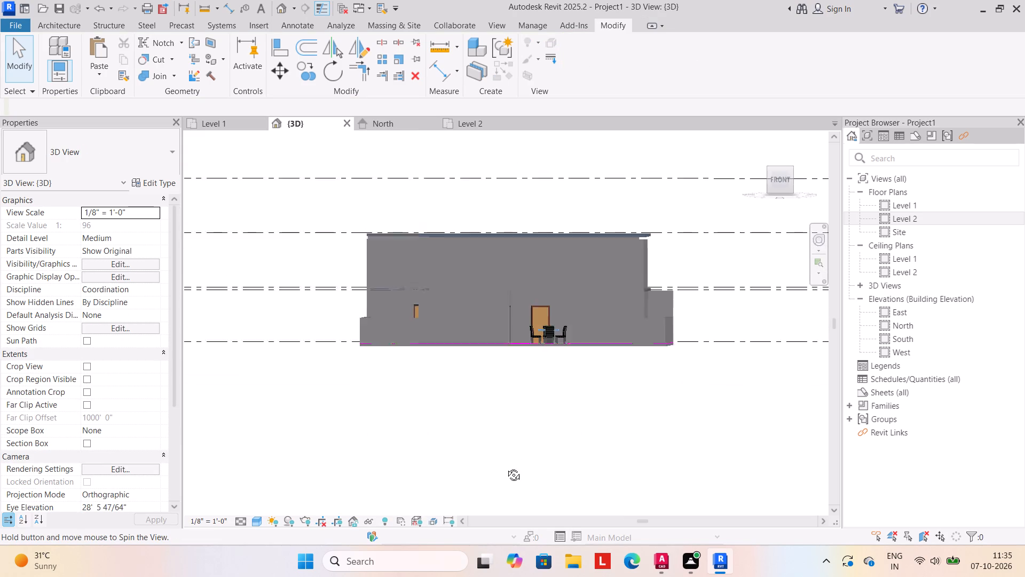
scroll(445, 256, "up", 4)
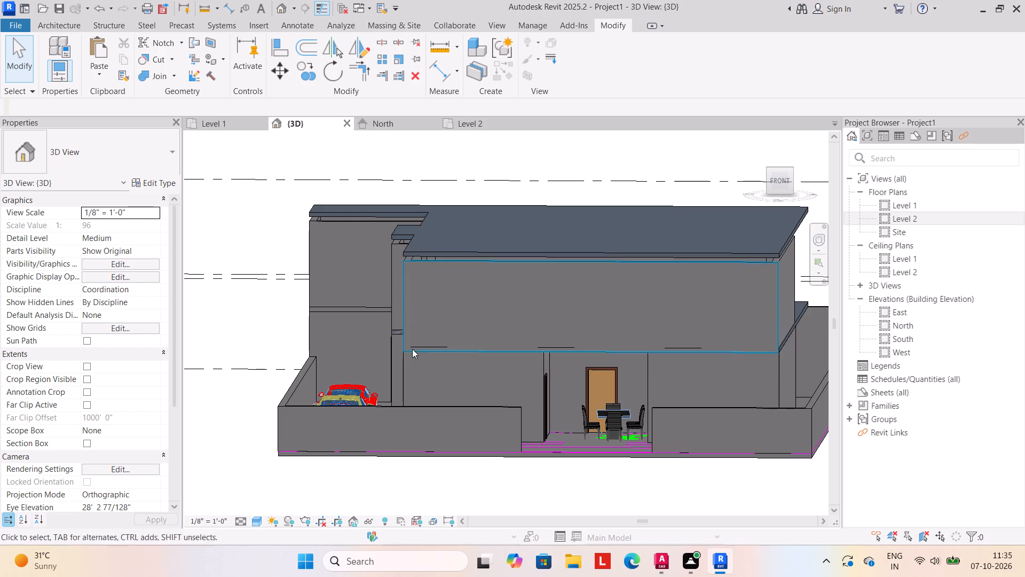
middle_click_drag(412, 353, 486, 386, "shift")
scroll(412, 356, "up", 1, "shift")
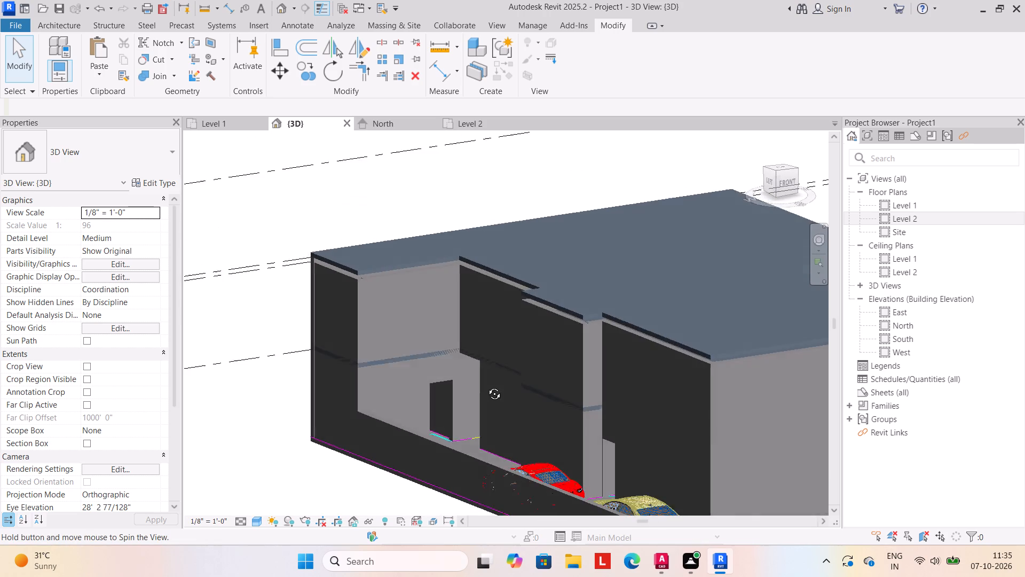
middle_click_drag(486, 386, 416, 347, "shift")
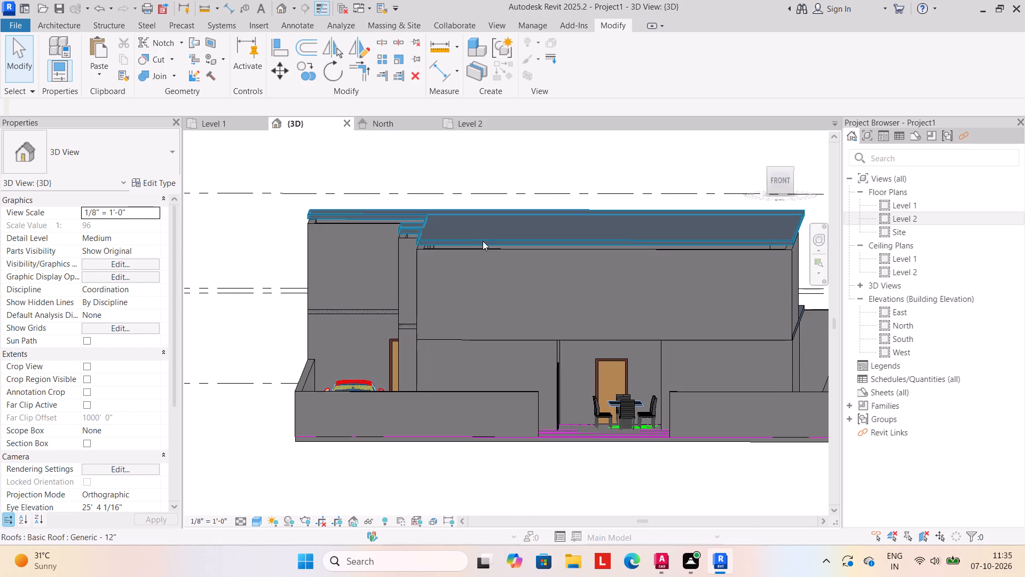
left_click(483, 240)
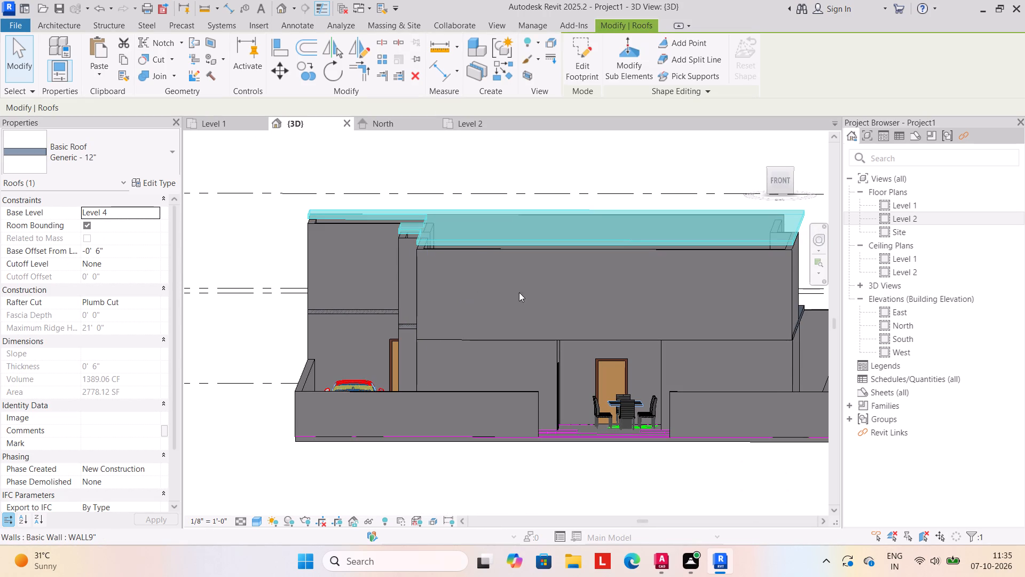
key("Escape")
Raise the top of the upper-storey front wall to the underside of the Level 4 roof, making it 10' 6" high.
left_click(480, 334)
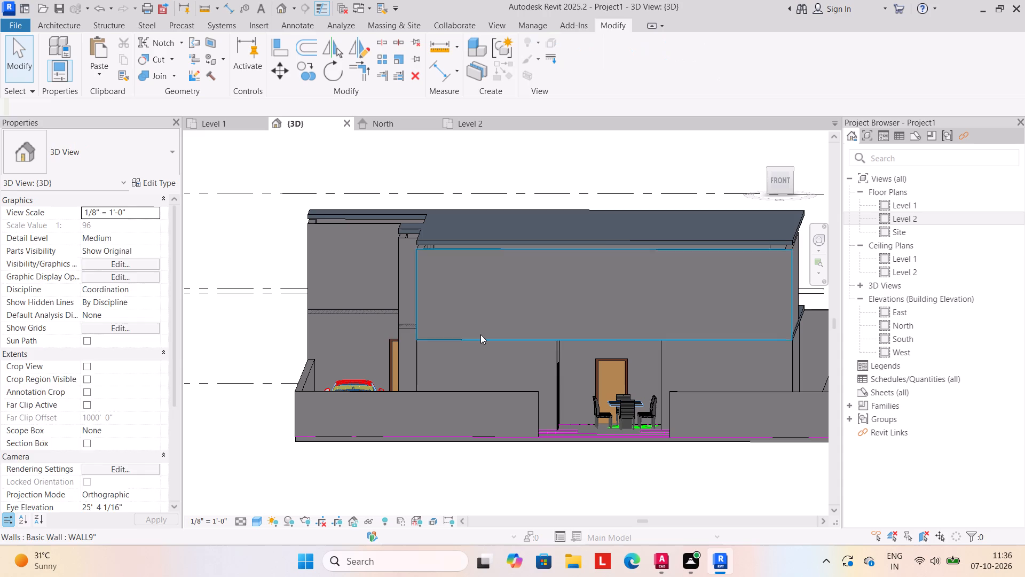
scroll(597, 242, "up", 4)
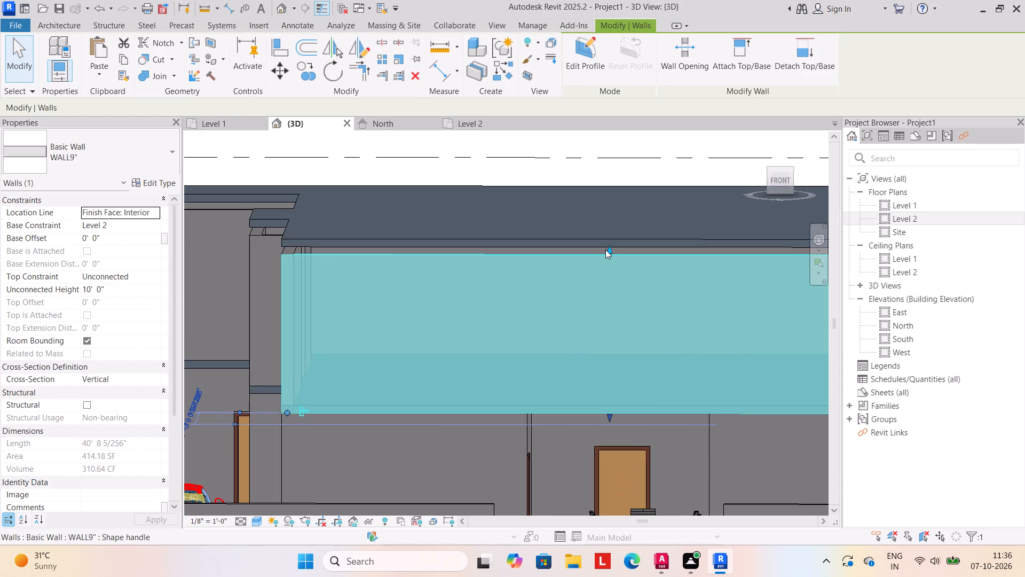
left_click(610, 248)
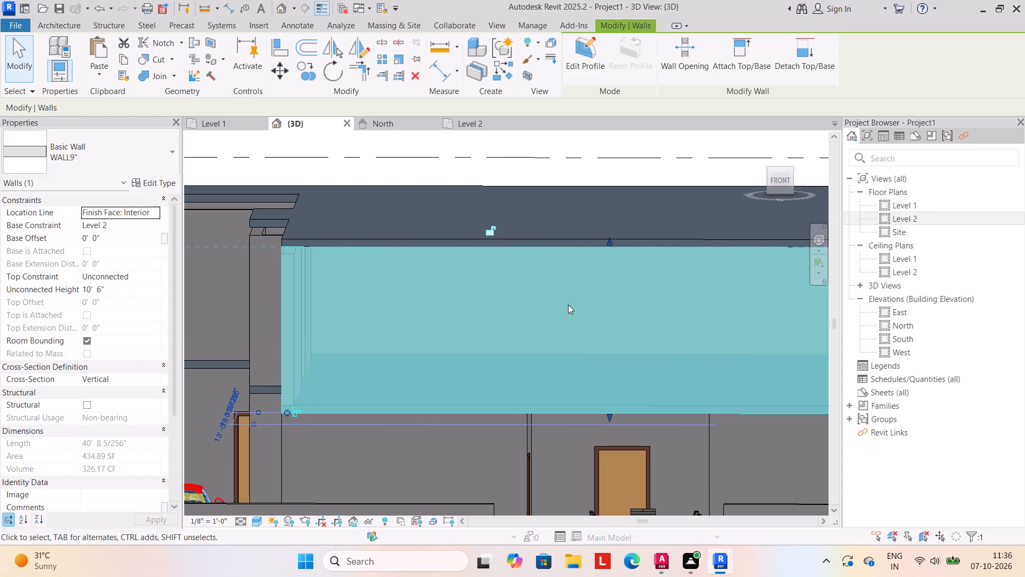
Raise the front upper-storey wall on the building's right side to the underside of the Level 4 roof, making it 10' 6" high.
left_click(562, 311)
scroll(556, 323, "down", 3)
middle_click_drag(554, 323, 511, 263)
middle_click_drag(604, 351, 508, 349, "shift")
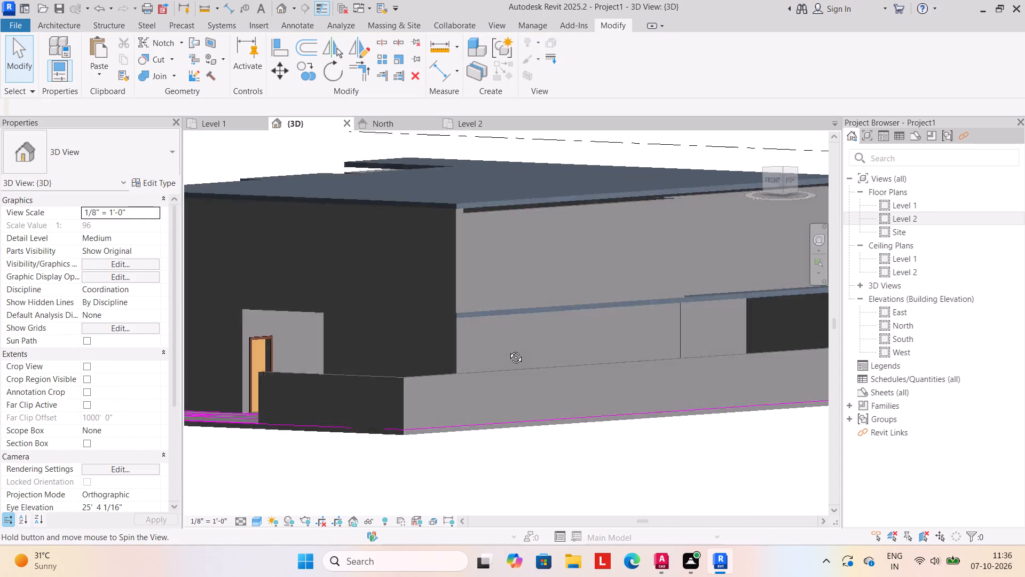
middle_click_drag(508, 349, 485, 347, "shift")
left_click(581, 197)
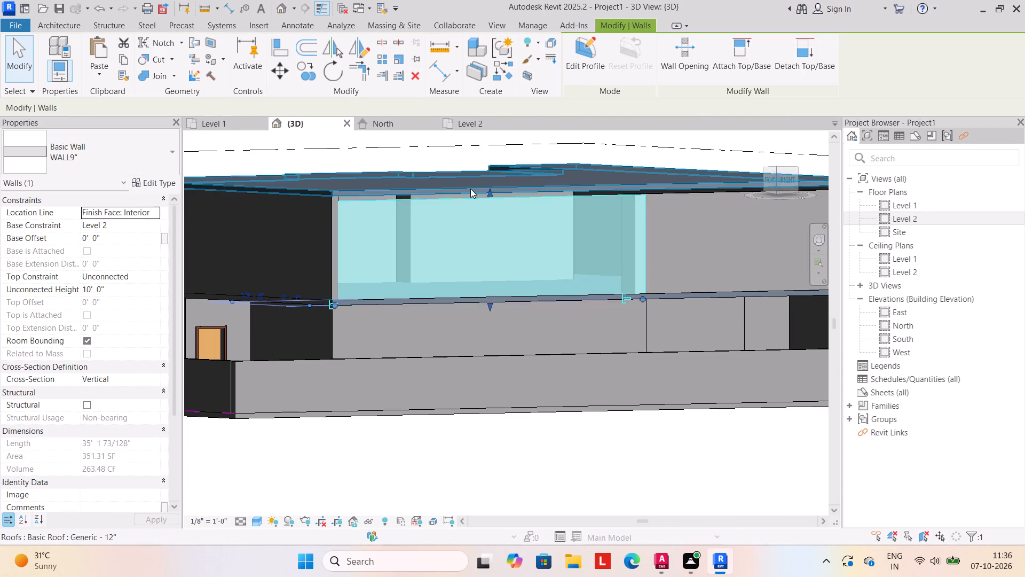
scroll(470, 189, "up", 4)
left_click(503, 199)
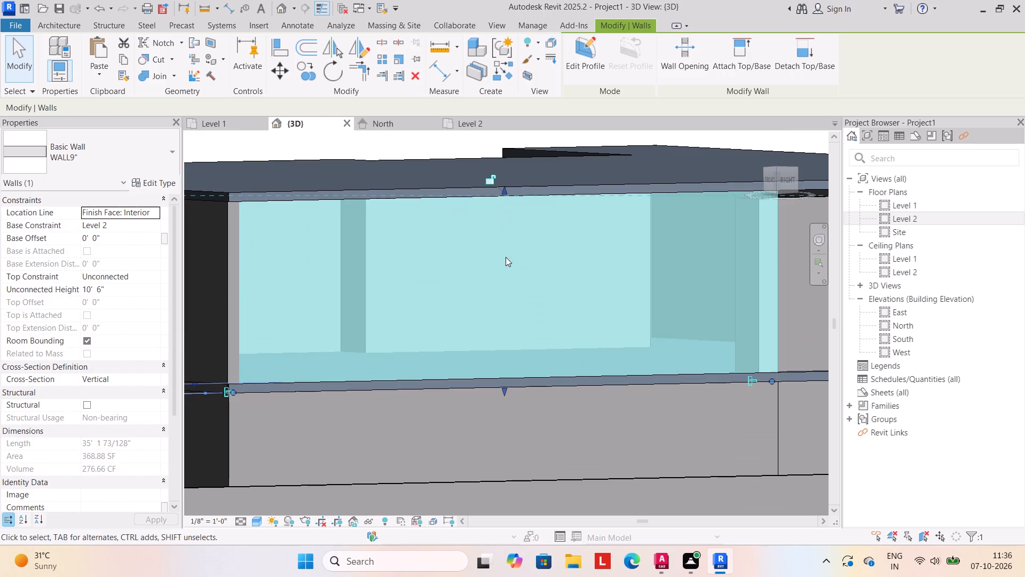
left_click(506, 257)
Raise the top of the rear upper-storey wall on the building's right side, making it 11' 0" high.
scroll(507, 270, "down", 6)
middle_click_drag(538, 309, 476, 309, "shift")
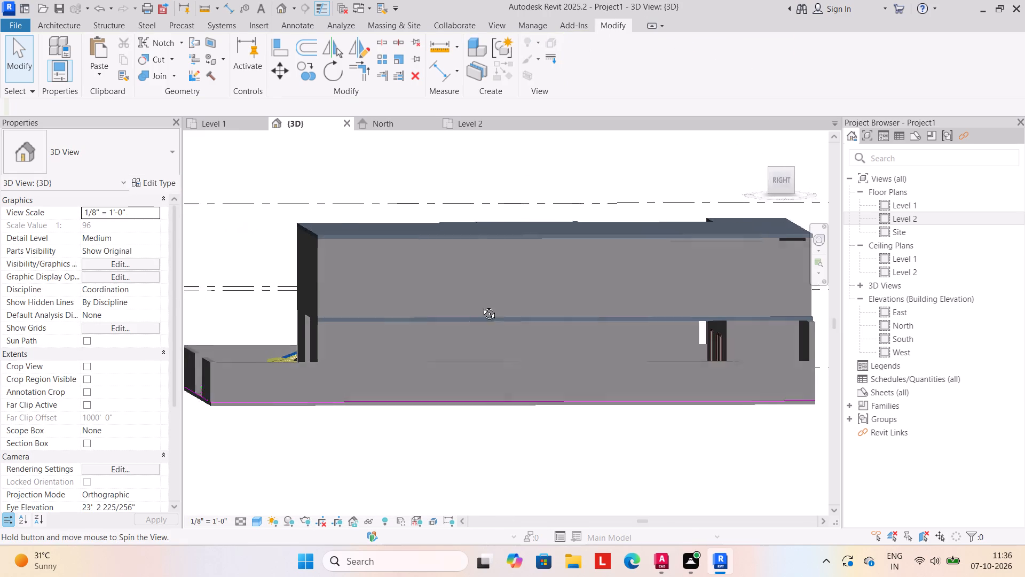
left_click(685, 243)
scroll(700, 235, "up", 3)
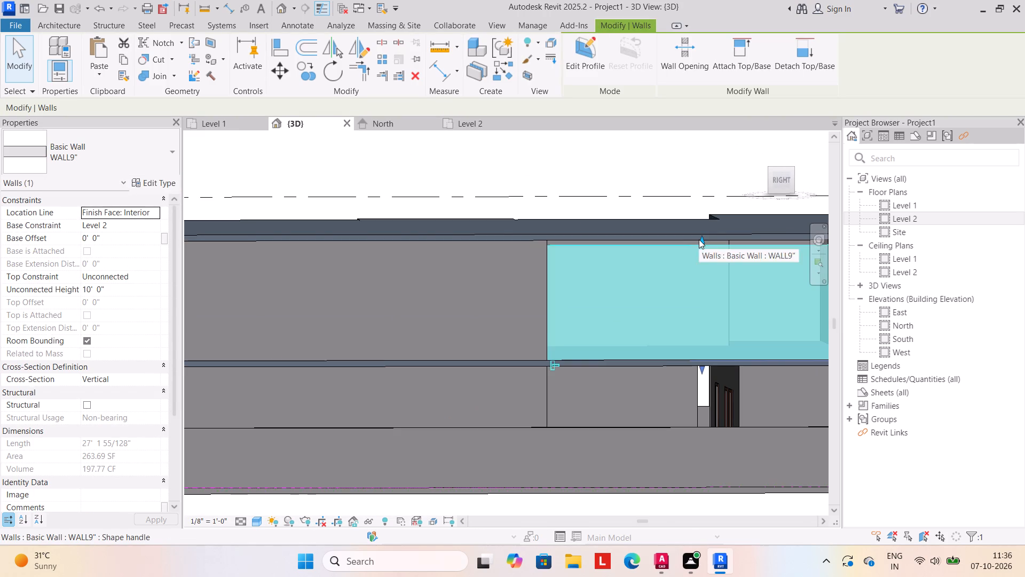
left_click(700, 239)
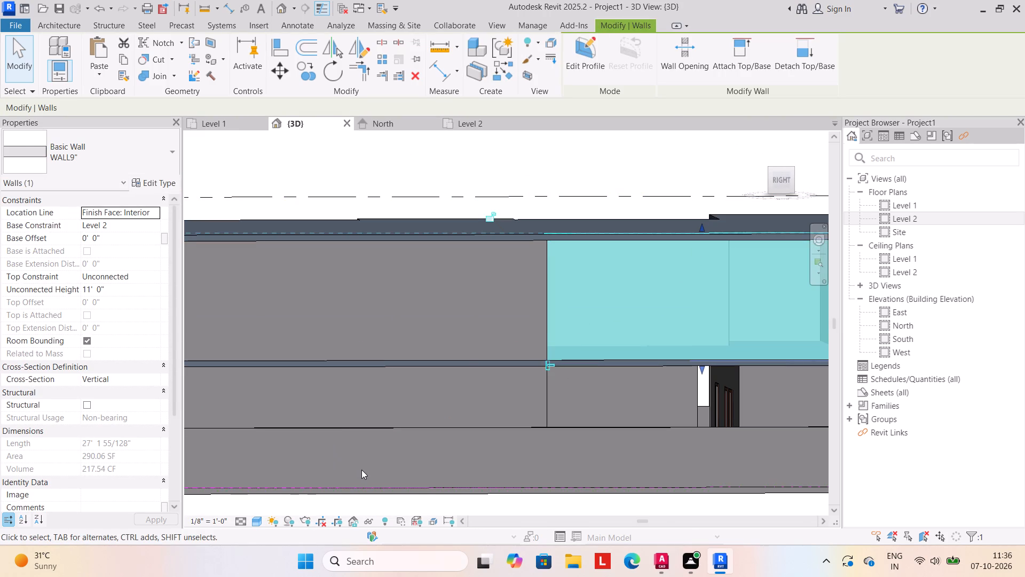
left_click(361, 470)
Lower the top of the right side's rear upper-storey wall out of the roof slab and align it with the Level 4 roof's underside.
scroll(363, 469, "down", 4)
middle_click_drag(368, 431, 364, 416)
scroll(368, 430, "up", 1)
scroll(617, 298, "up", 4)
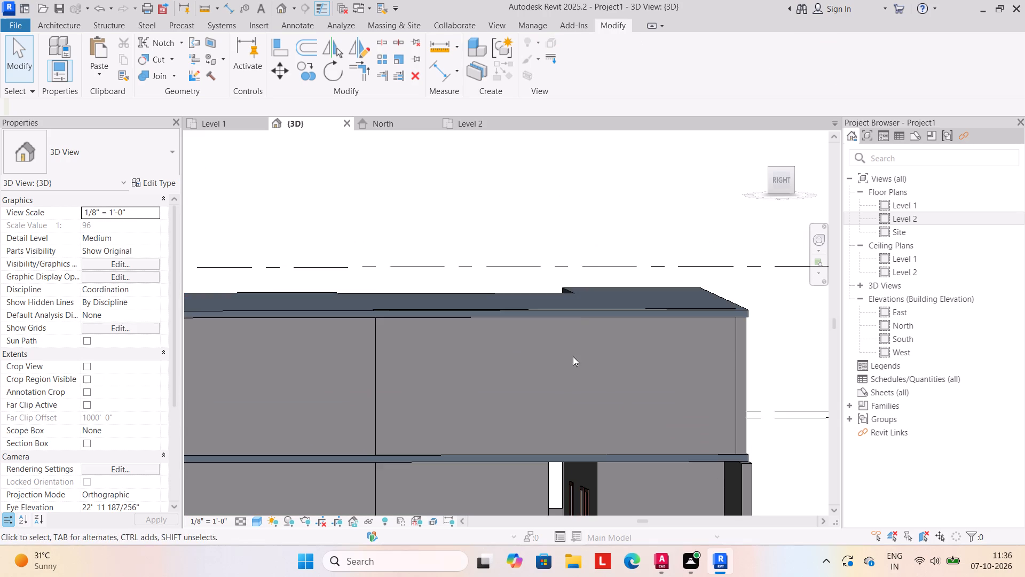
middle_click_drag(542, 392, 530, 420, "shift")
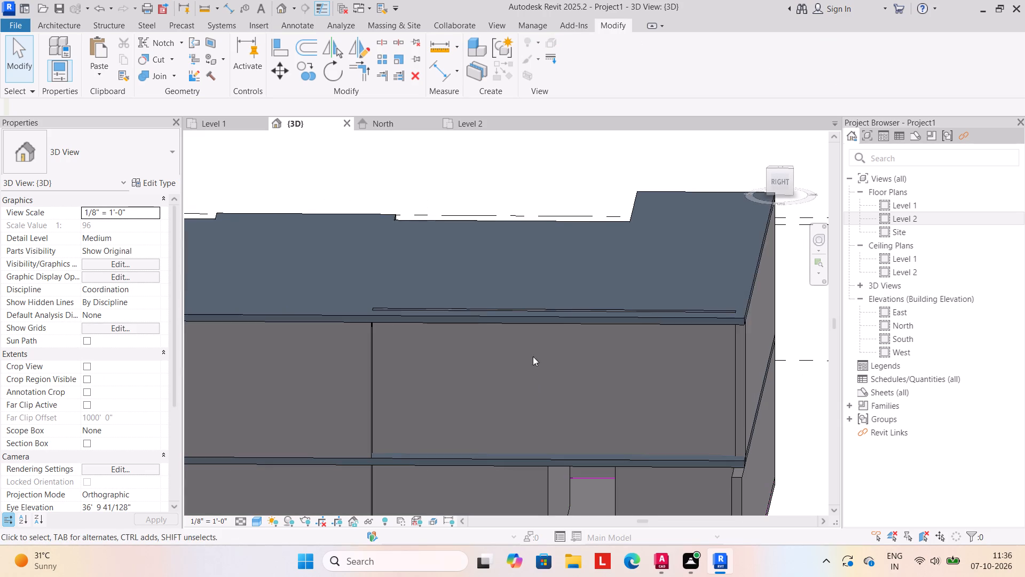
left_click(375, 381)
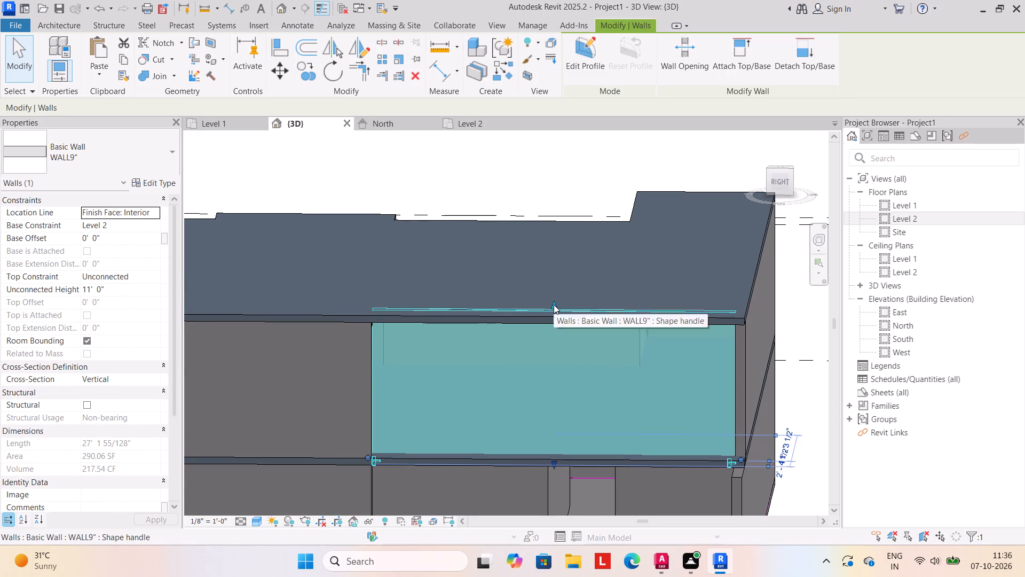
left_click_drag(554, 305, 554, 324)
left_click(510, 365)
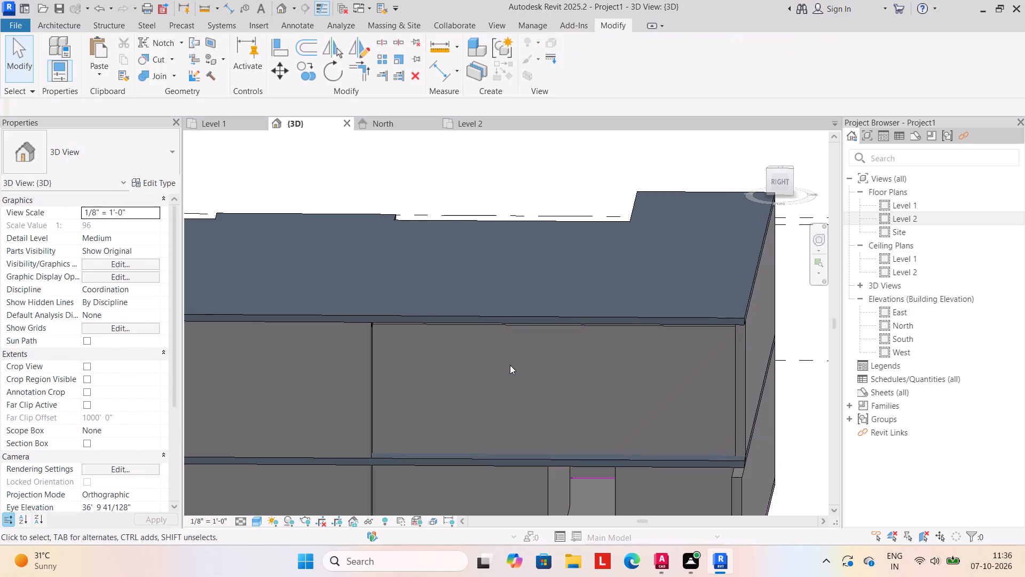
scroll(571, 317, "up", 4)
left_click(562, 333)
scroll(562, 334, "up", 4)
left_click(526, 321)
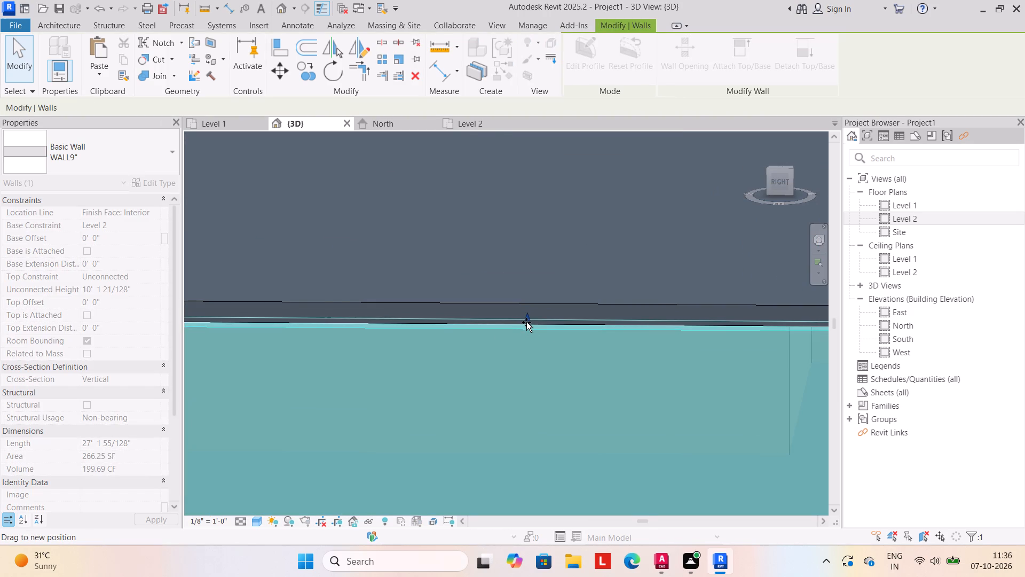
left_click(517, 352)
Raise the top of the 17' 10" long upper-storey wall on the building's left side to the underside of the Level 4 roof.
scroll(516, 363, "down", 12)
middle_click_drag(495, 338, 501, 287)
scroll(498, 317, "up", 1)
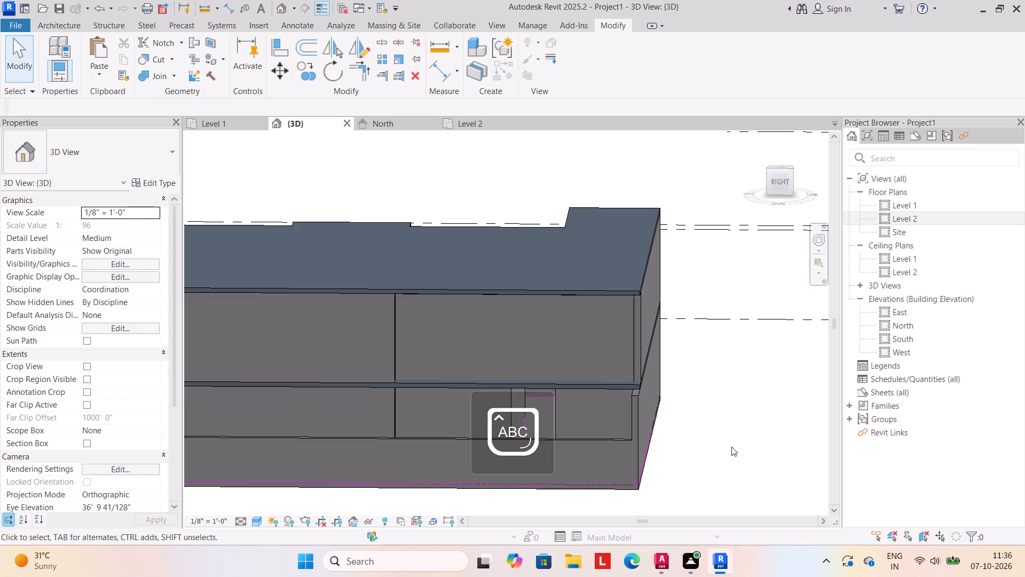
middle_click_drag(727, 449, 598, 432, "shift")
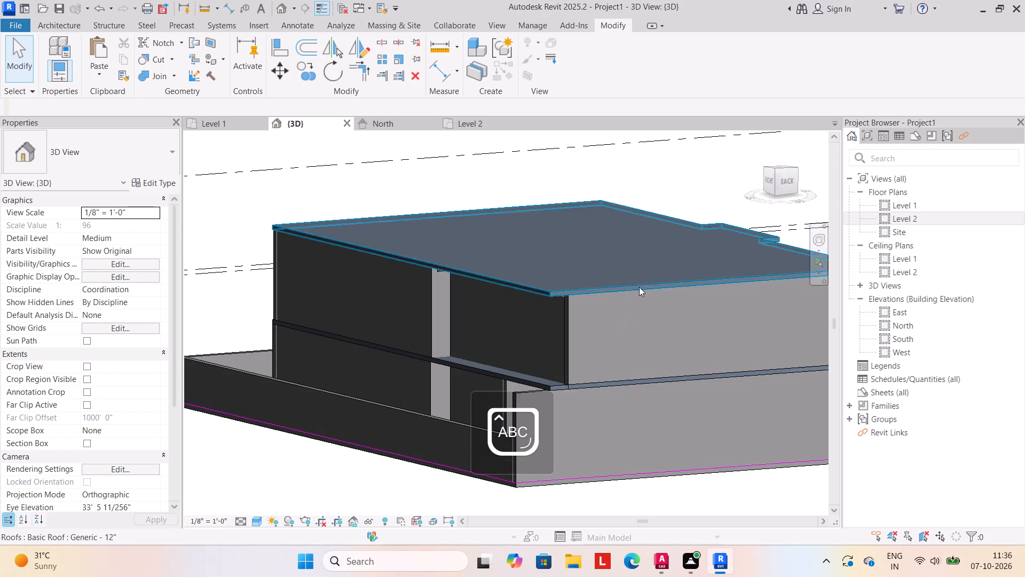
middle_click_drag(689, 444, 433, 416, "shift")
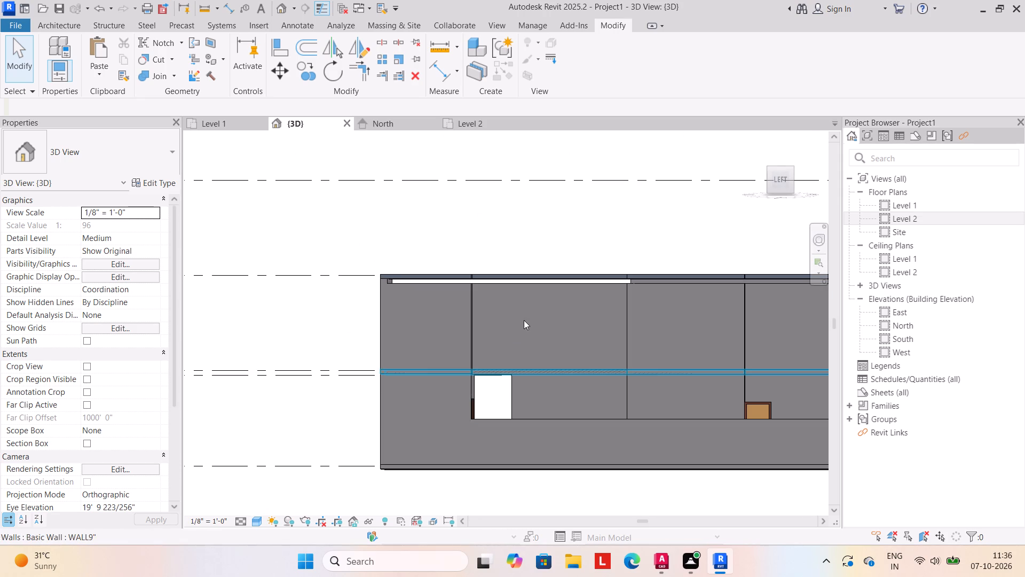
left_click(543, 283)
scroll(569, 298, "up", 3)
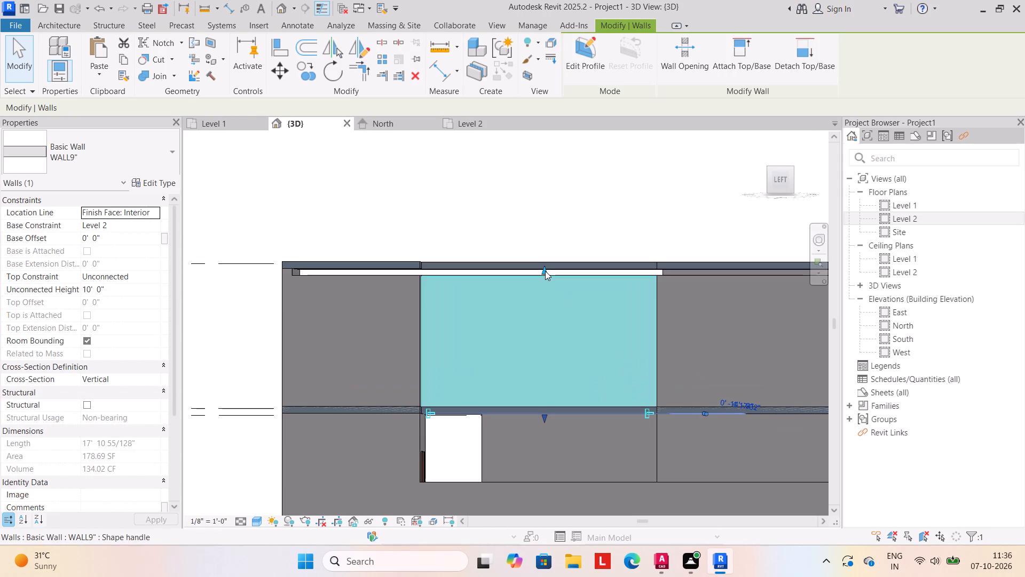
left_click(545, 266)
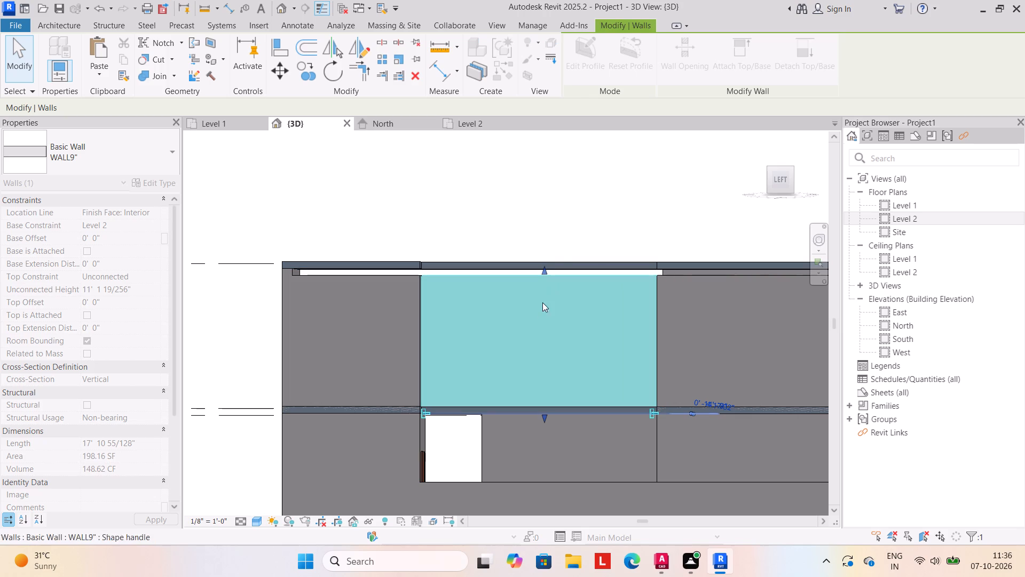
left_click(545, 271)
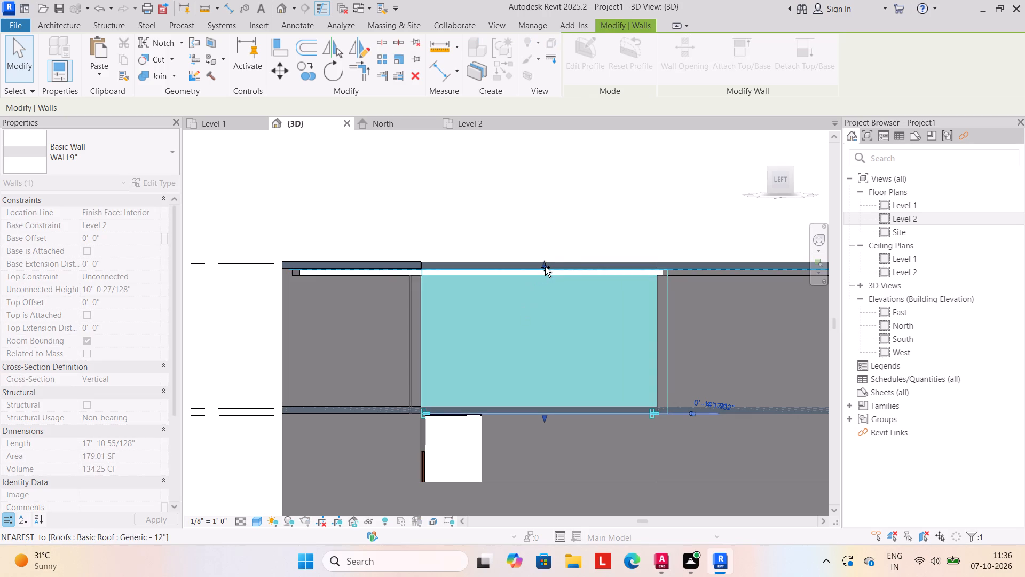
left_click(359, 288)
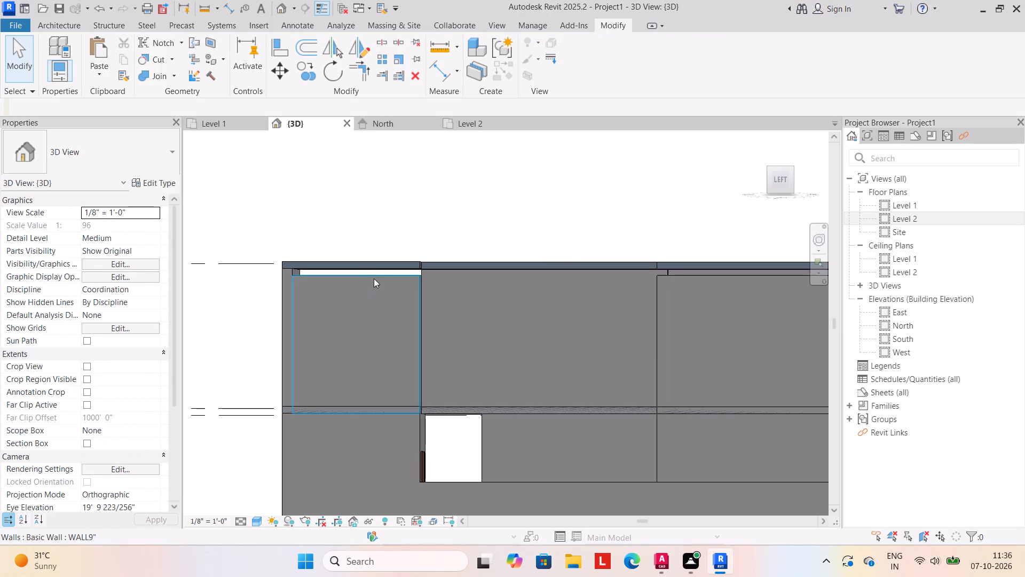
Raise the top of the 9' 3" long upper-storey wall near the rear of the left side to the Level 4 roof's underside.
left_click(374, 278)
left_click_drag(356, 272, 357, 267)
left_click(349, 317)
left_click(385, 271)
scroll(348, 277, "up", 4)
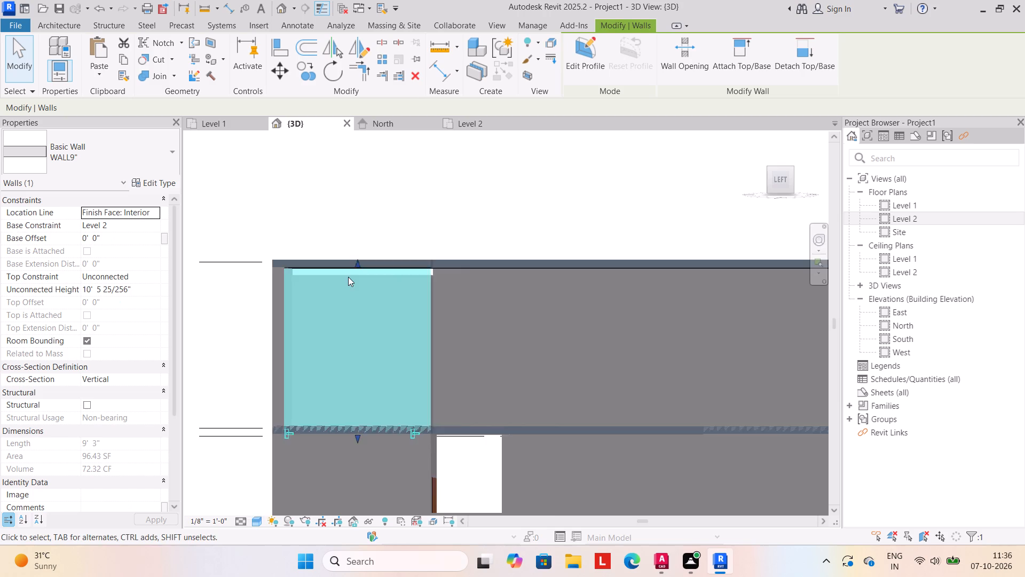
left_click(364, 260)
left_click(353, 330)
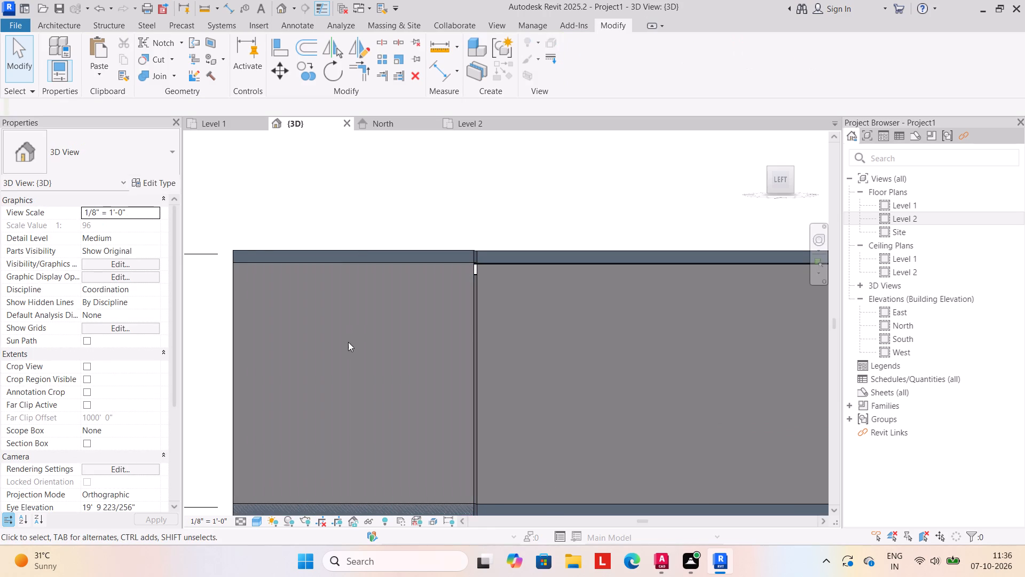
Adjust the top of the left side's 17' 10" long upper-storey wall again, against the Level 4 roof.
scroll(348, 342, "down", 7)
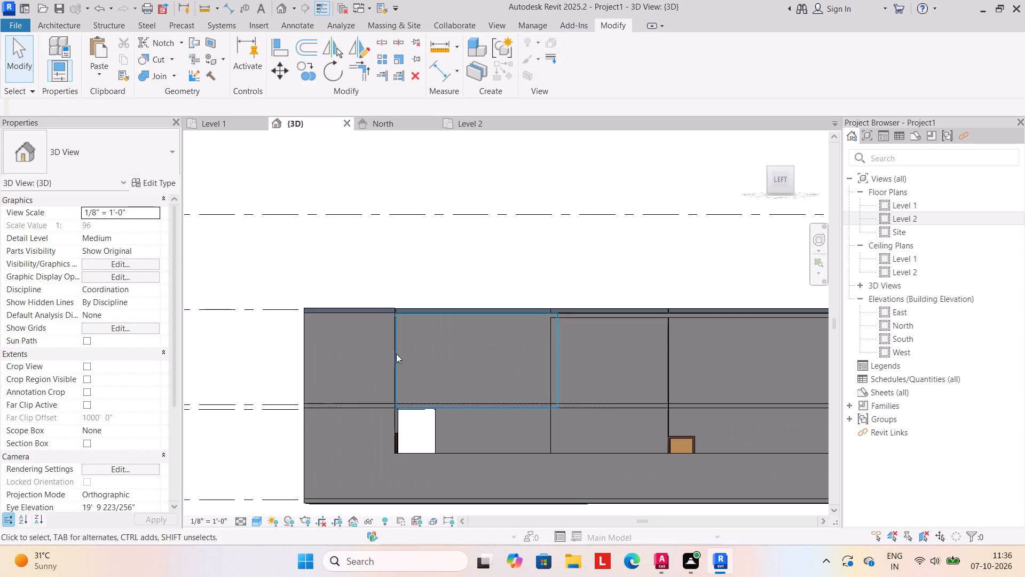
left_click(396, 354)
scroll(398, 354, "up", 5)
left_click(554, 265)
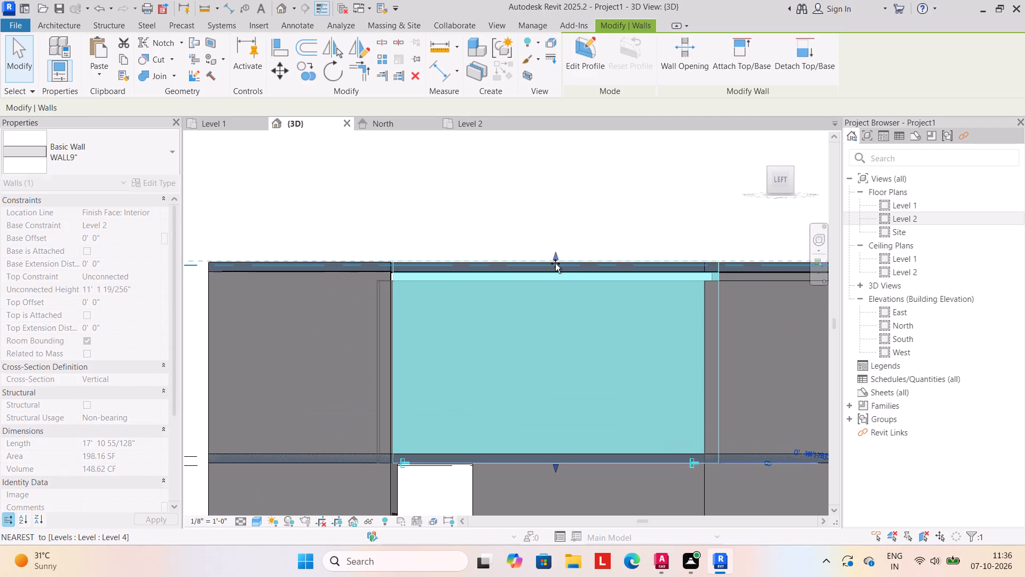
left_click(529, 336)
scroll(525, 347, "down", 2)
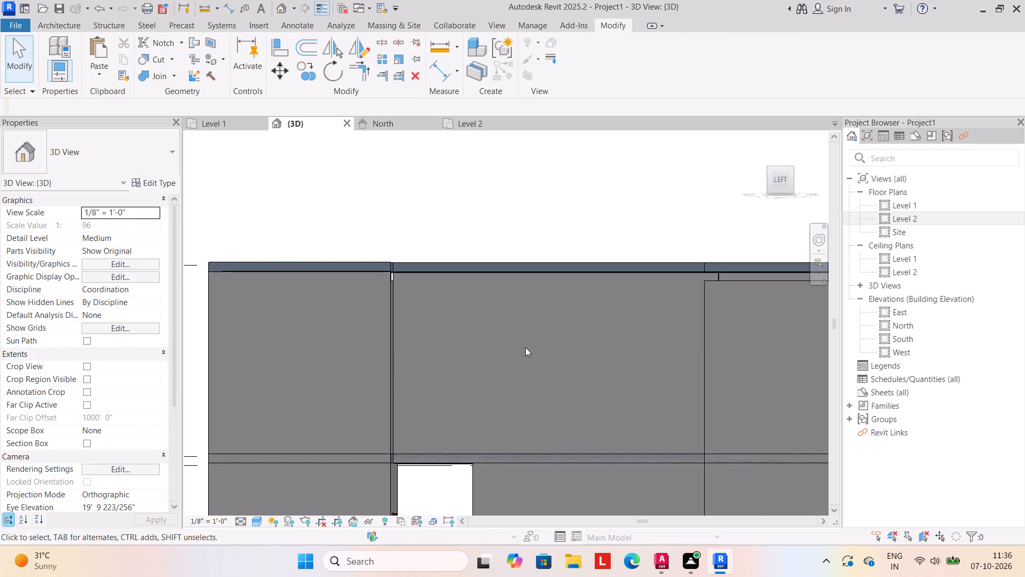
Adjust the top of the 35' 1" long upper-storey wall, reached from the left-side view, upwards against the Level 4 roof.
scroll(525, 347, "down", 5)
middle_click_drag(547, 358, 396, 335)
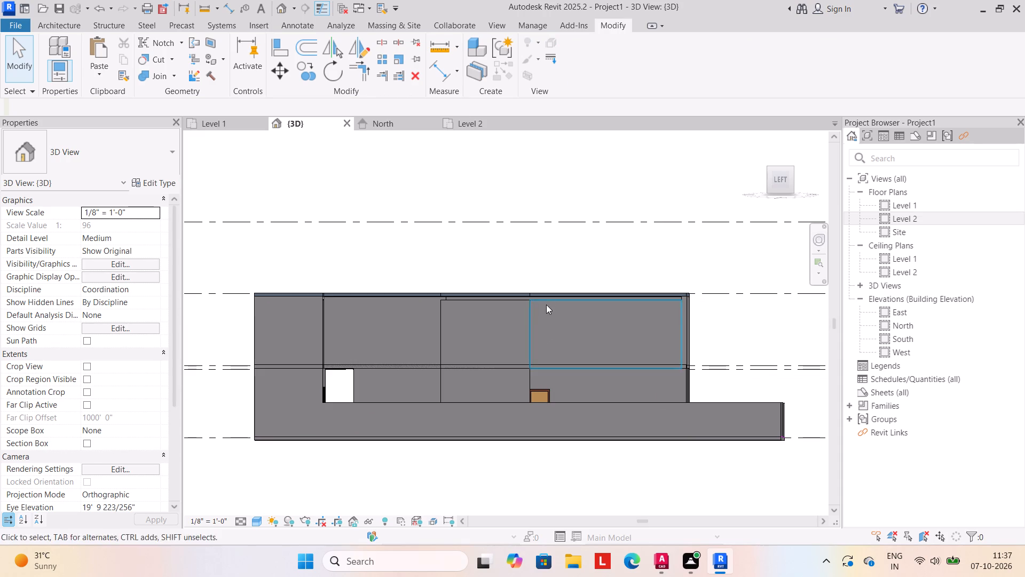
left_click(550, 299)
scroll(563, 302, "up", 4)
left_click(564, 287)
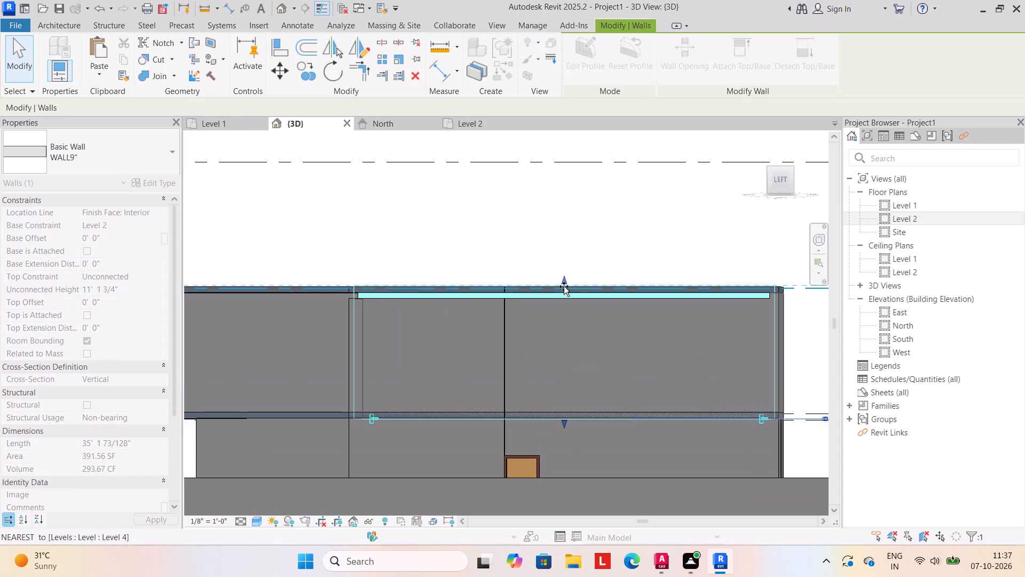
left_click(565, 336)
scroll(490, 318, "down", 4)
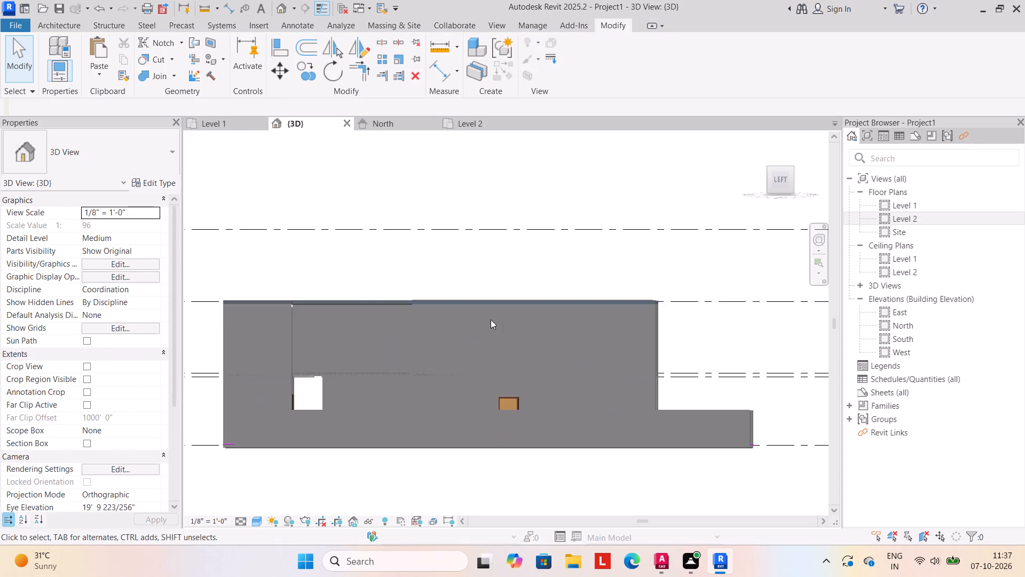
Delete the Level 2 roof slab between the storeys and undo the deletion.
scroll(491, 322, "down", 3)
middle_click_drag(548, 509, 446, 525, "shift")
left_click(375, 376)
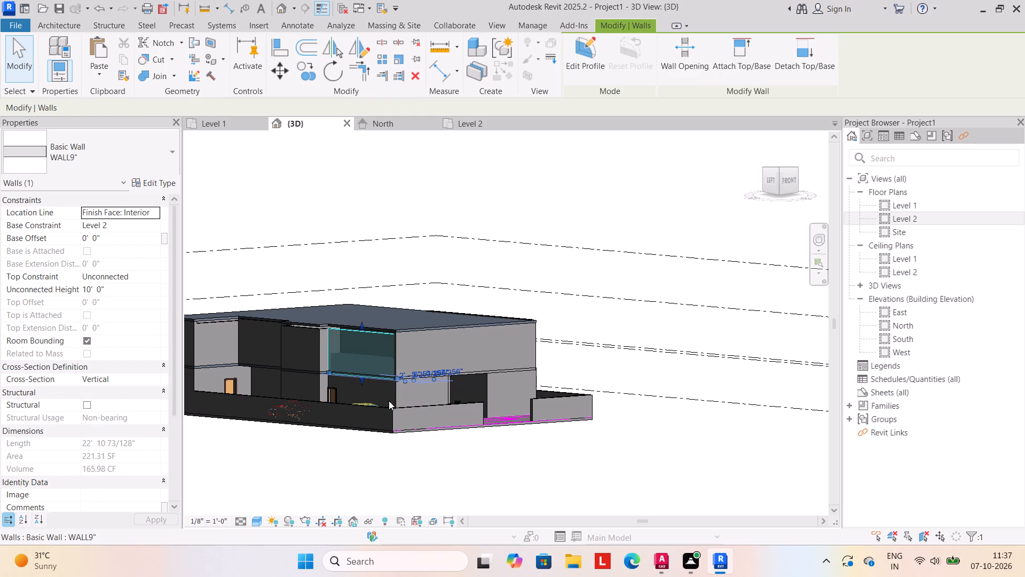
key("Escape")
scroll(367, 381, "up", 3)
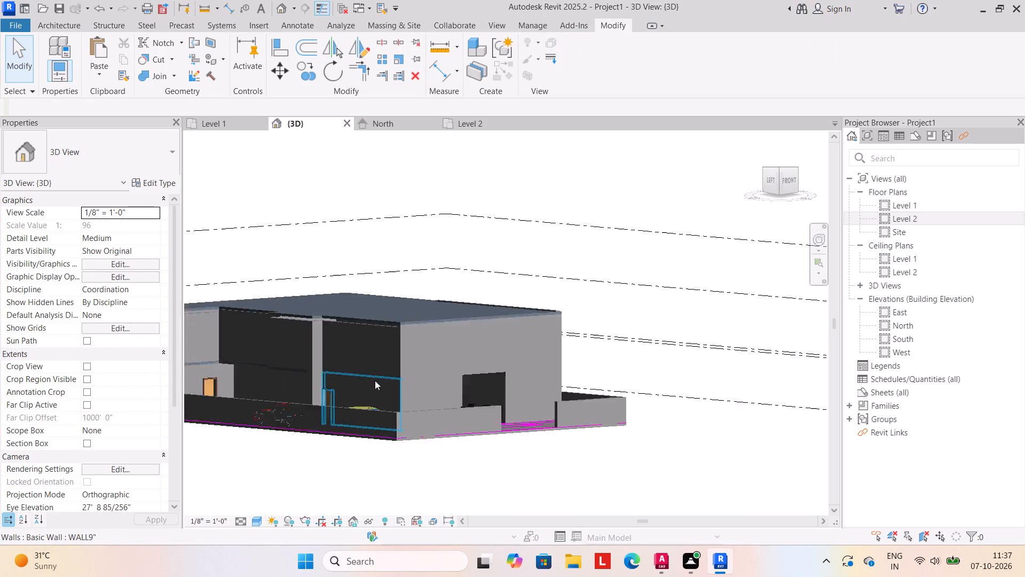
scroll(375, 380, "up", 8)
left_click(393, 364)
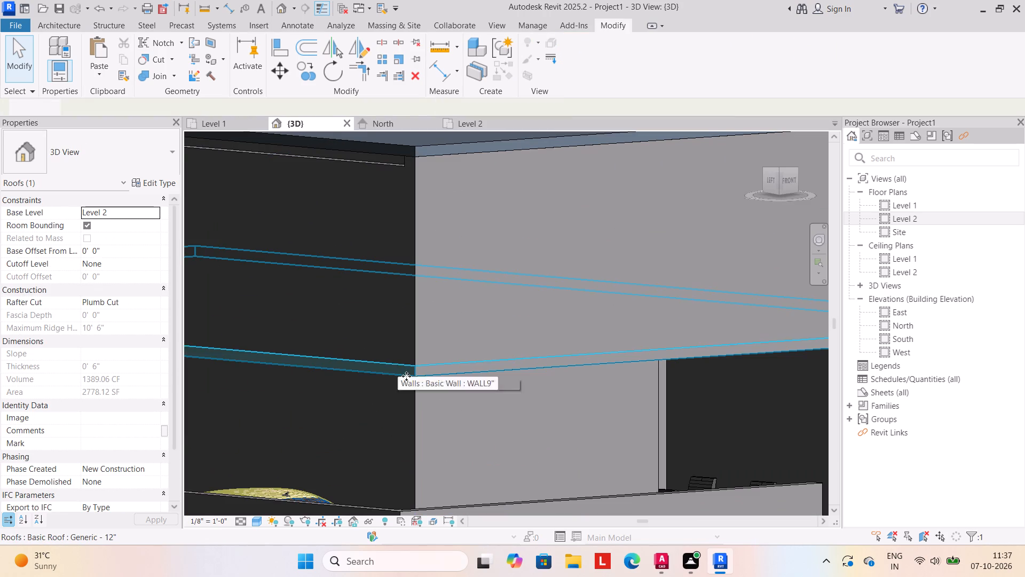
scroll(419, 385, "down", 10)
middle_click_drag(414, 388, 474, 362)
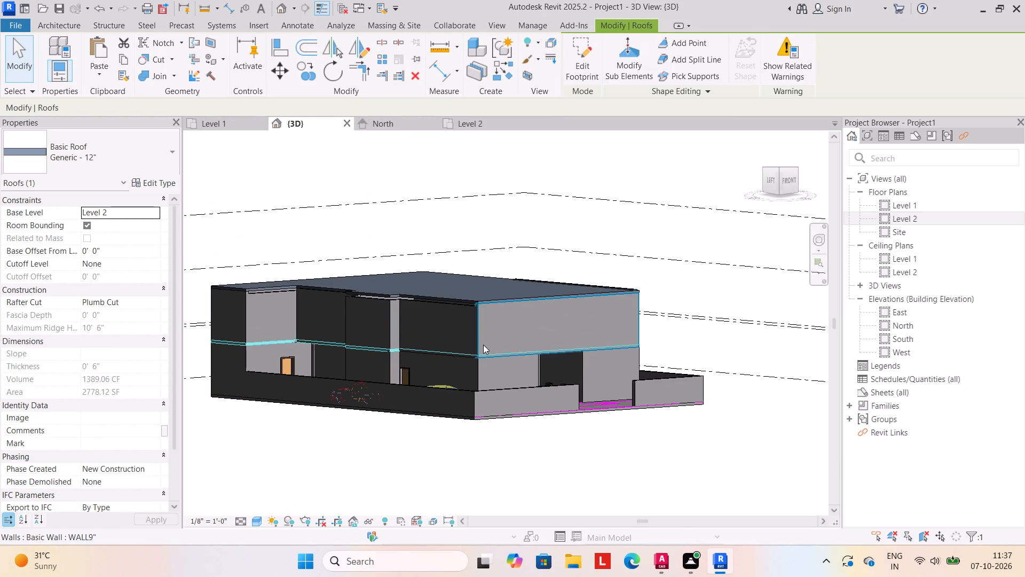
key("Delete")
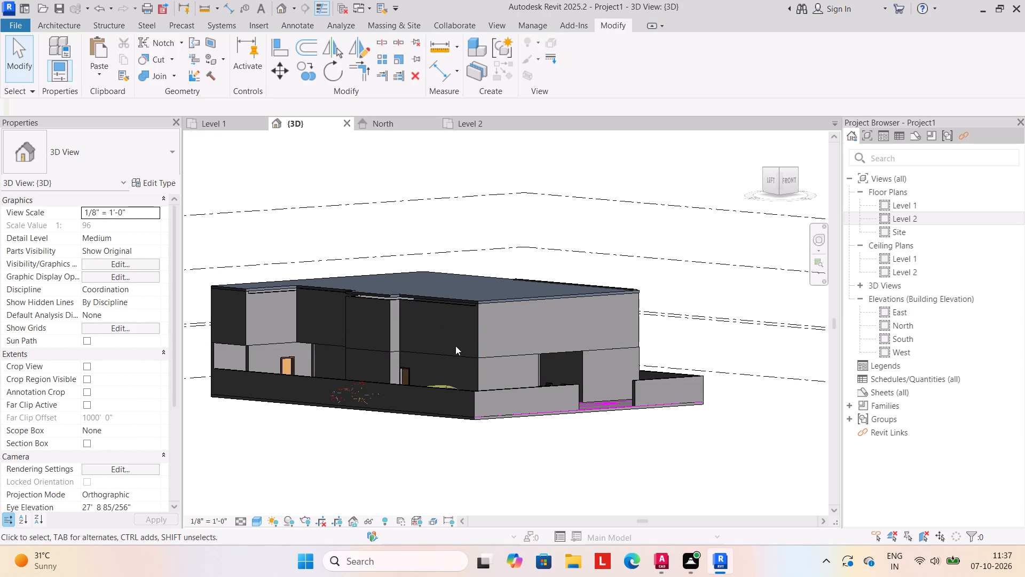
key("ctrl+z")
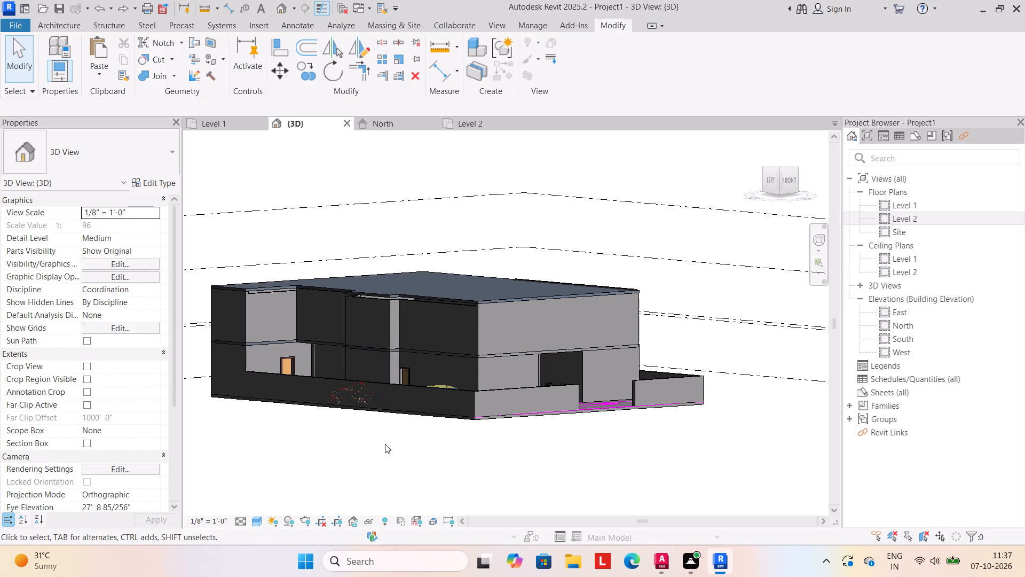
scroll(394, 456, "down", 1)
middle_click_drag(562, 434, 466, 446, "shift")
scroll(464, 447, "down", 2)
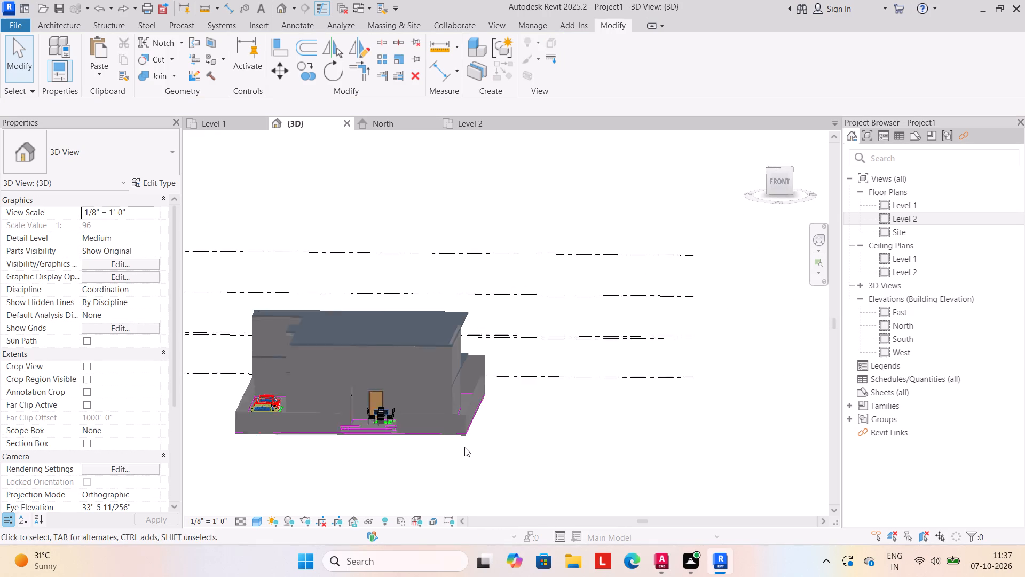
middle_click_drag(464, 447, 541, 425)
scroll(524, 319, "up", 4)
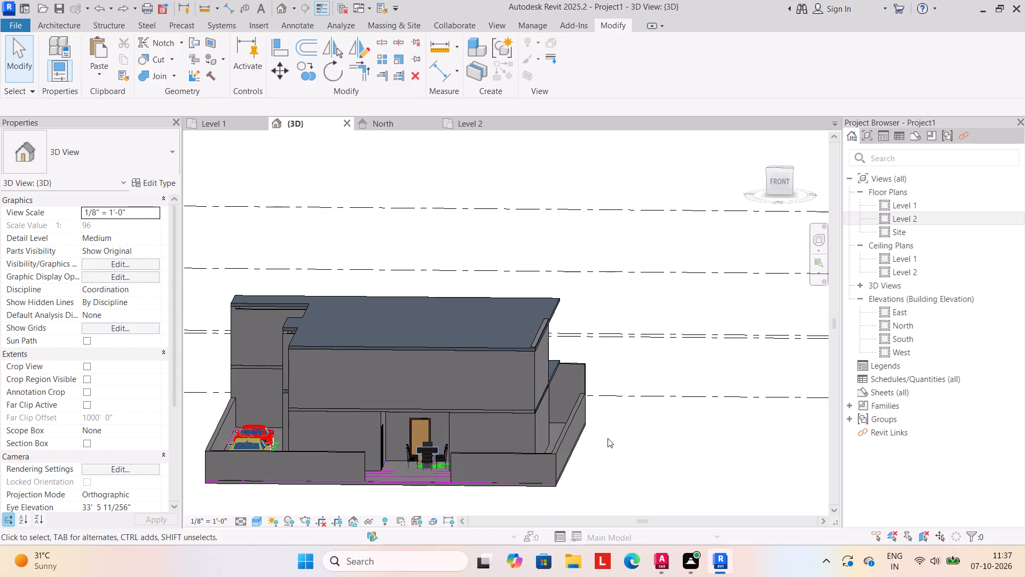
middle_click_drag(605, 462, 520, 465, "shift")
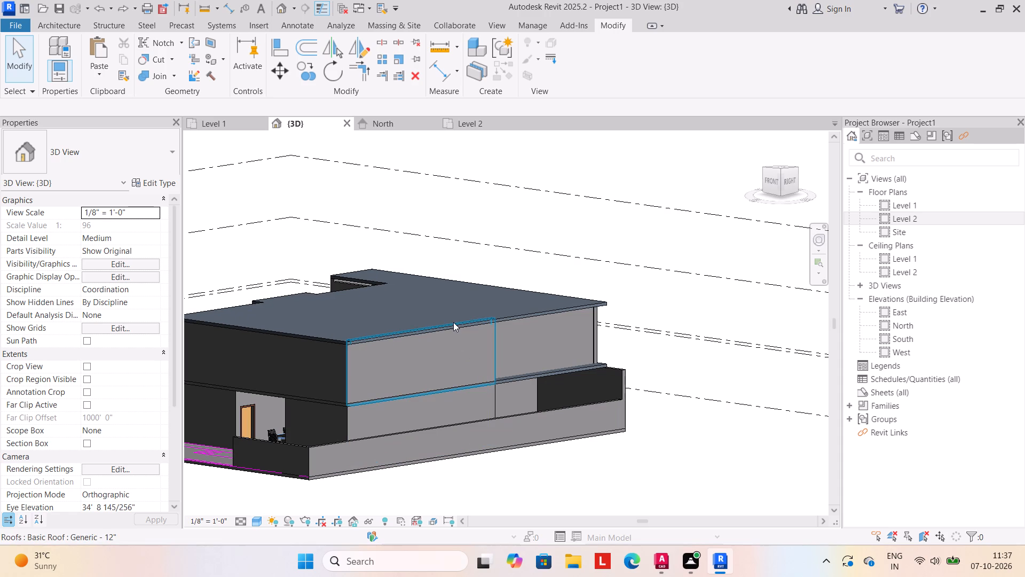
Adjust the top of the right side's 35' 1" long upper-storey wall upwards against the Level 4 roof.
left_click(493, 348)
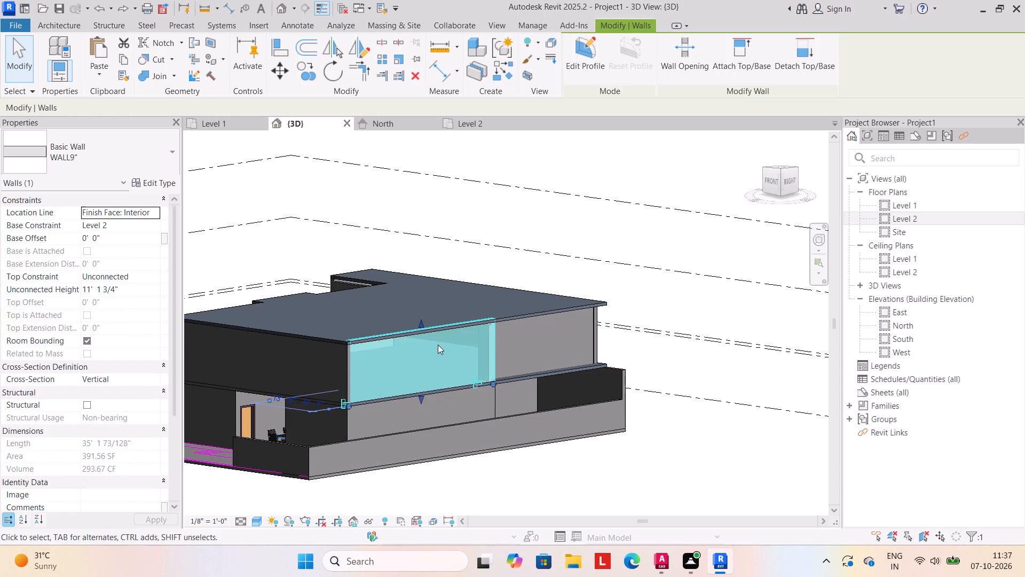
scroll(421, 336, "up", 4)
left_click_drag(421, 314, 420, 329)
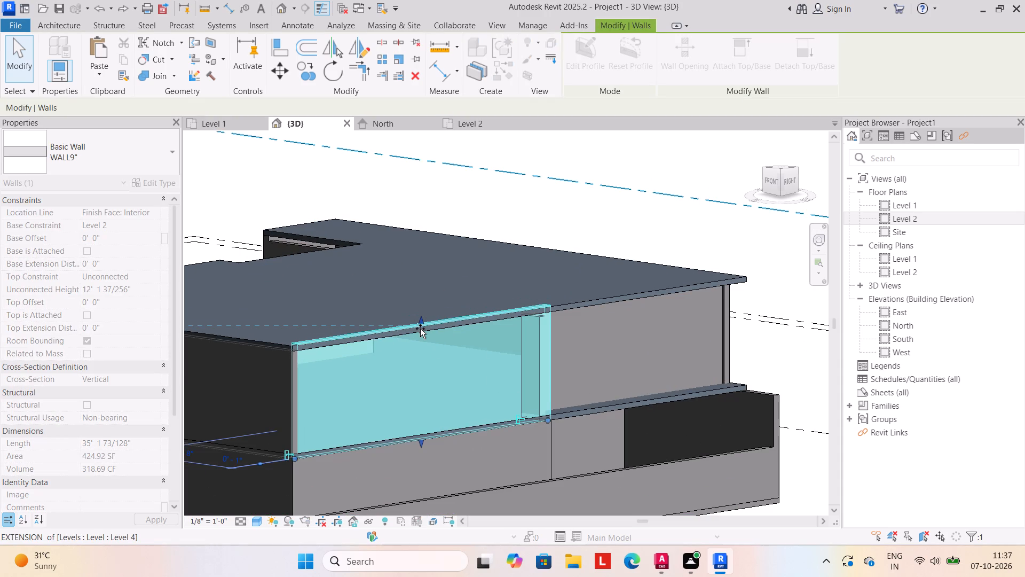
left_click_drag(420, 329, 420, 331)
left_click_drag(420, 331, 420, 333)
left_click(416, 360)
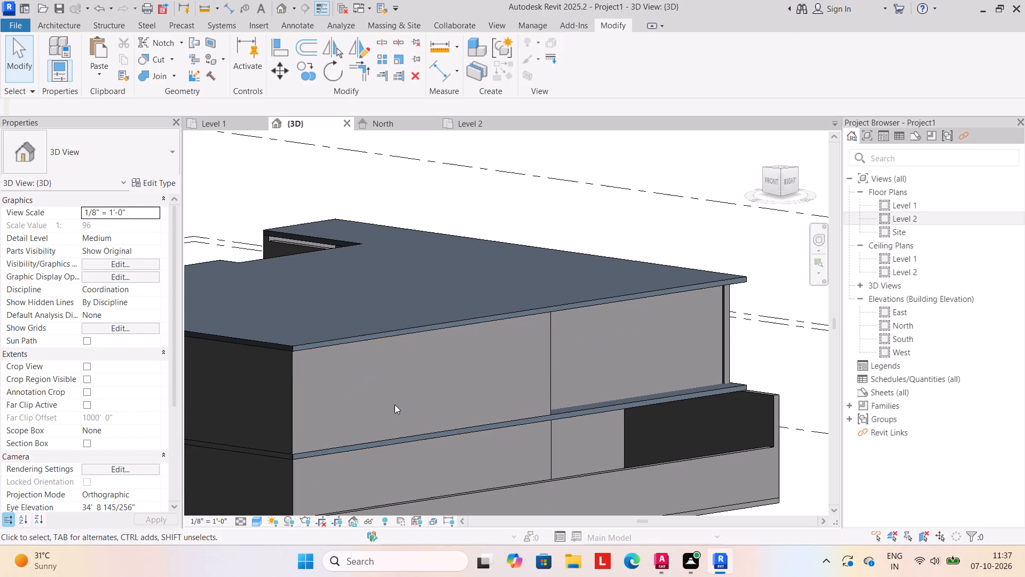
Examine the building from the right, front and left in 3D, and look over the Level 1 floor plan.
middle_click_drag(390, 407, 396, 406, "shift")
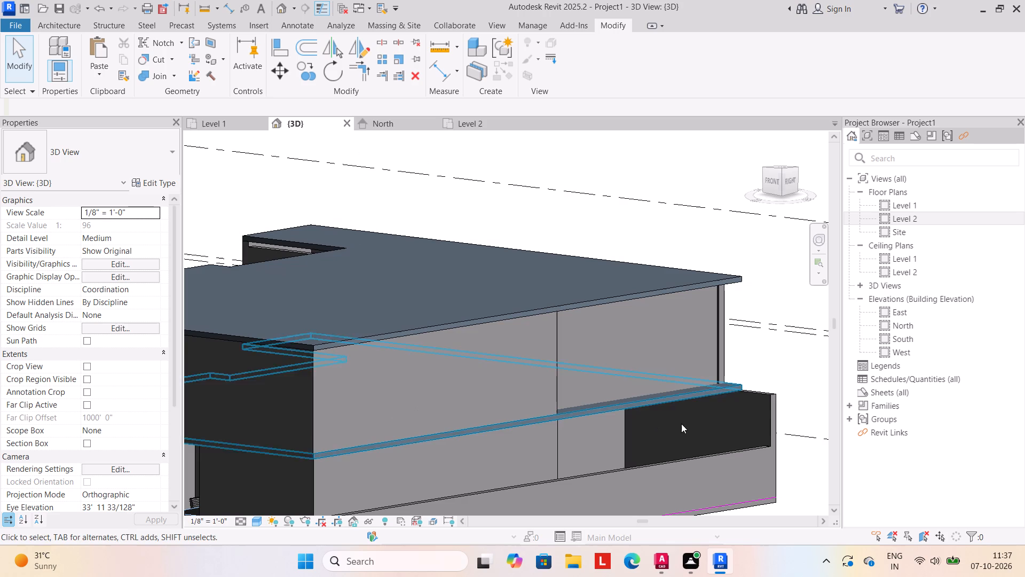
scroll(522, 377, "down", 3)
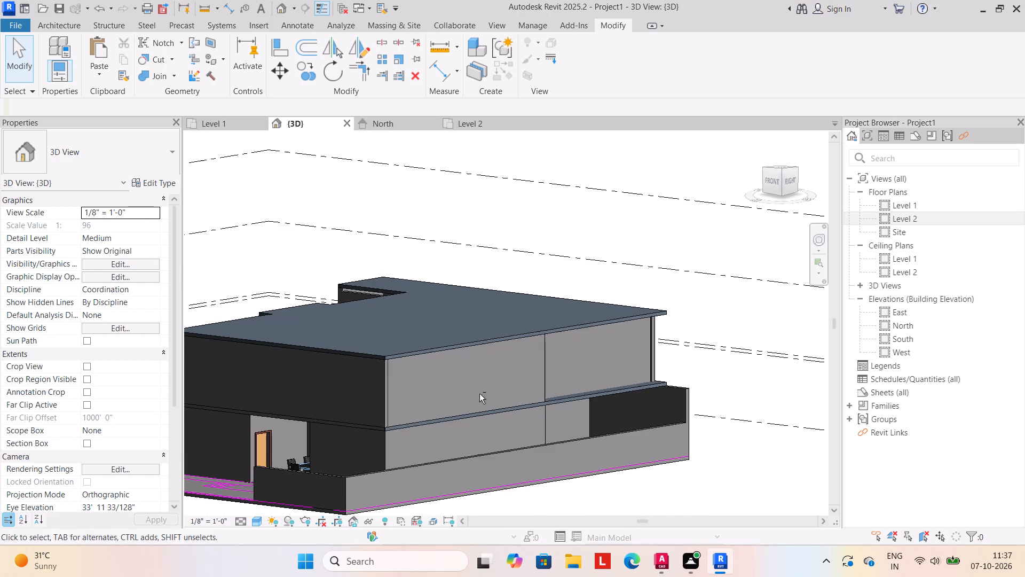
middle_click_drag(479, 394, 557, 393, "shift")
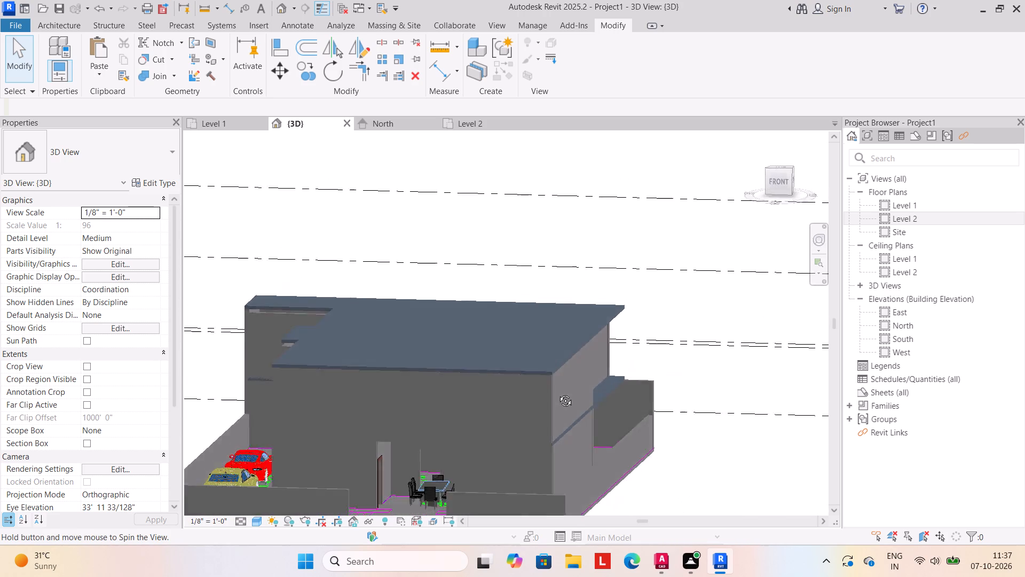
middle_click_drag(557, 393, 587, 441, "shift")
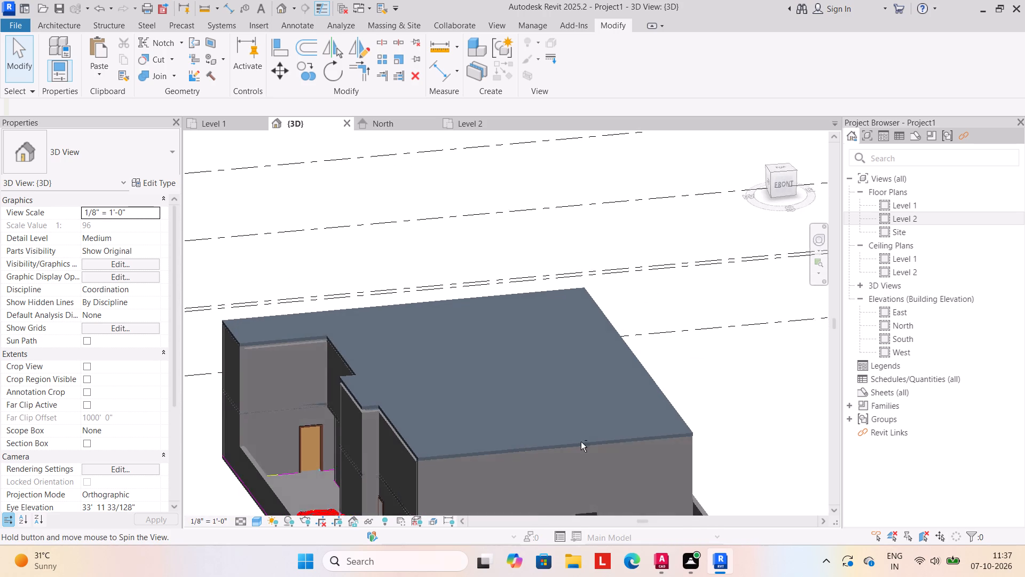
left_click(232, 124)
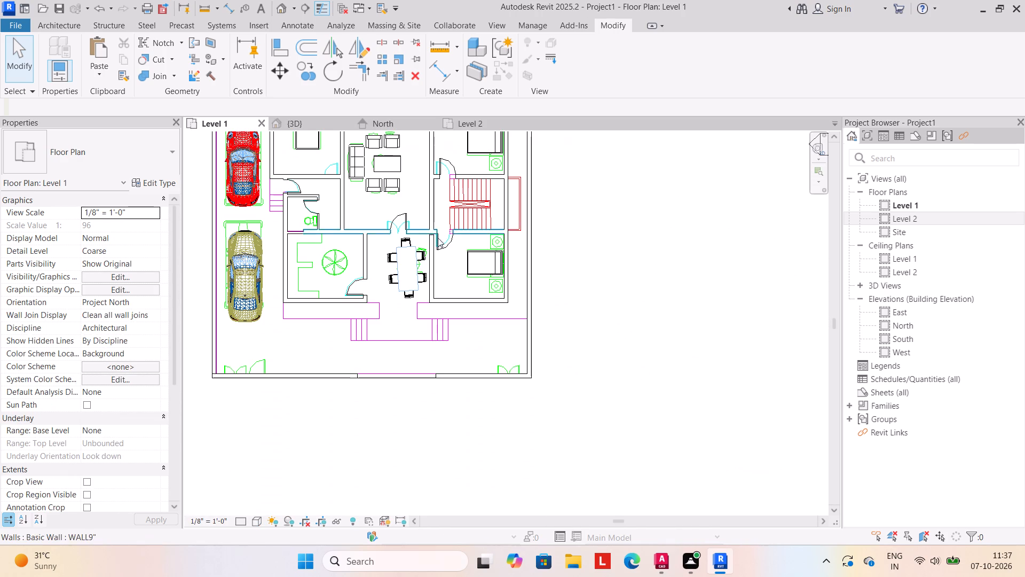
scroll(488, 222, "down", 3)
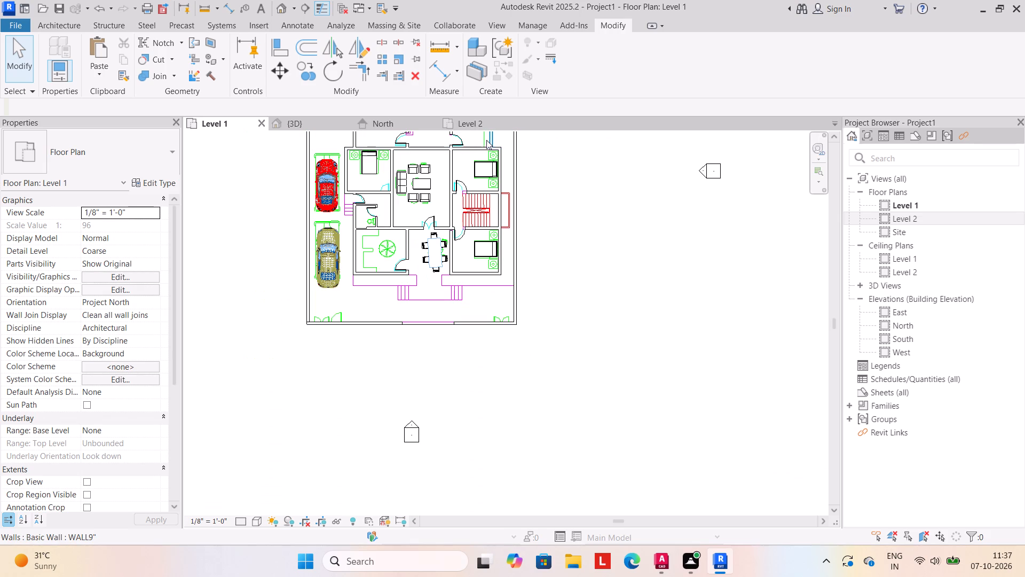
scroll(483, 184, "down", 1)
middle_click_drag(476, 256, 468, 297)
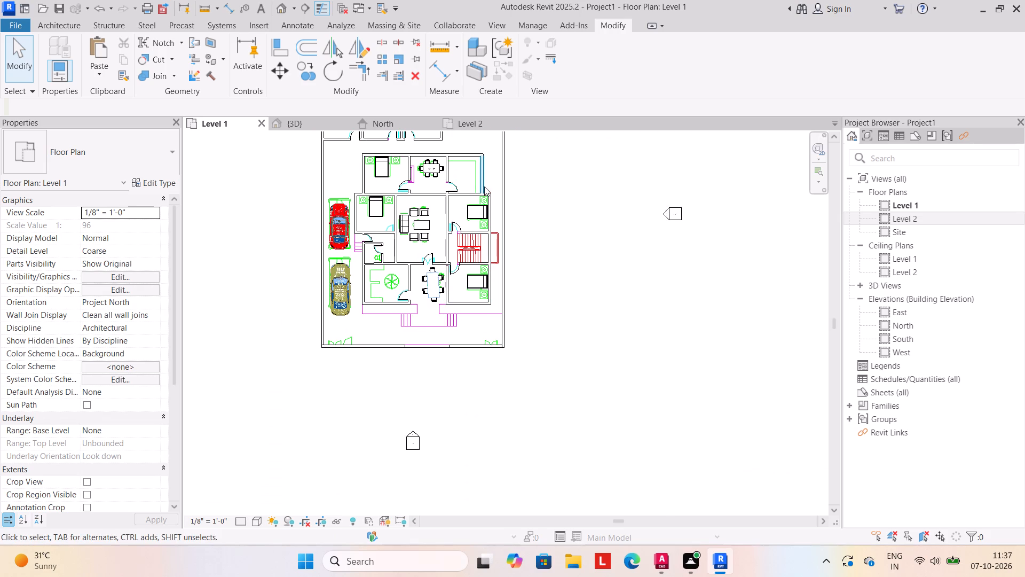
left_click(297, 119)
scroll(432, 316, "down", 2)
middle_click_drag(435, 317, 454, 282)
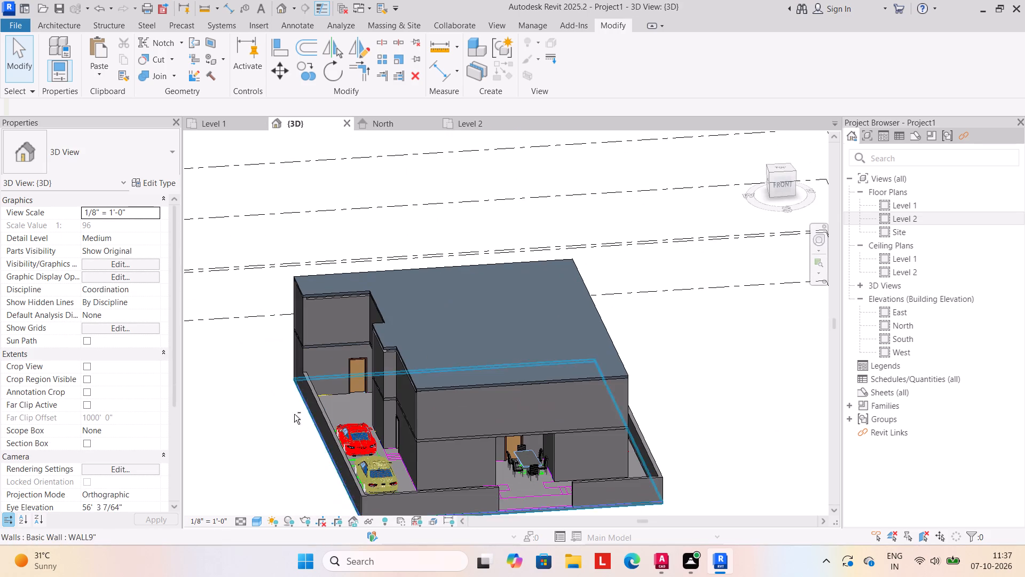
middle_click_drag(297, 413, 342, 398, "shift")
Examine the Level 4 roof's edges where they meet the upper-storey walls along the front and left sides.
left_click(430, 335)
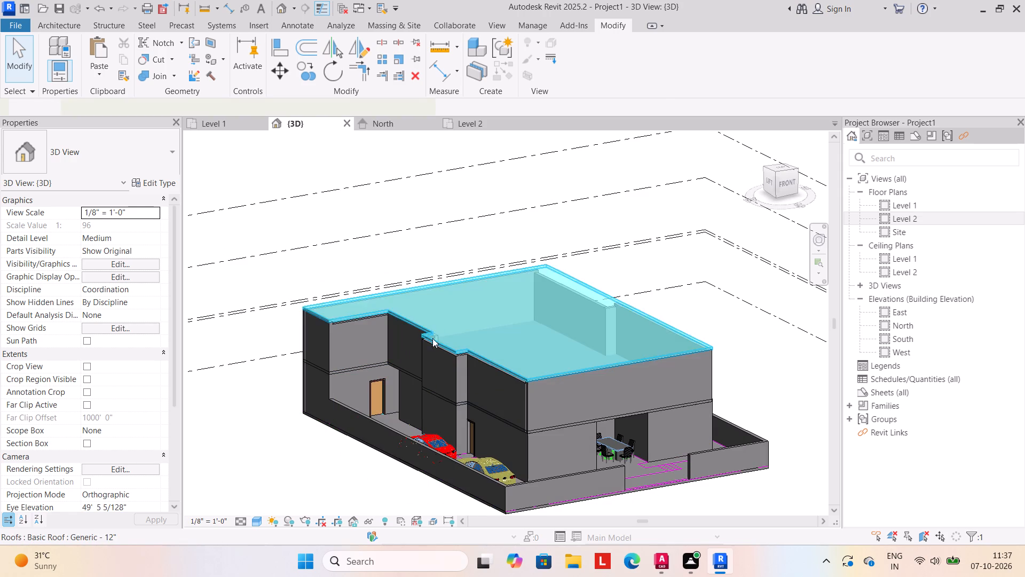
scroll(437, 375, "up", 8)
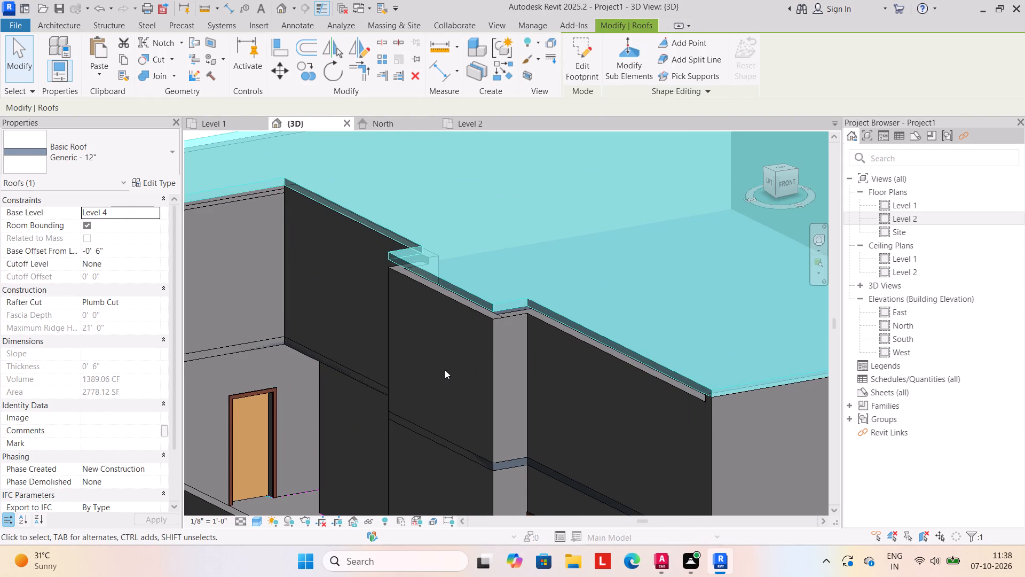
scroll(446, 370, "down", 10)
middle_click_drag(688, 447, 612, 463, "shift")
scroll(516, 465, "up", 12)
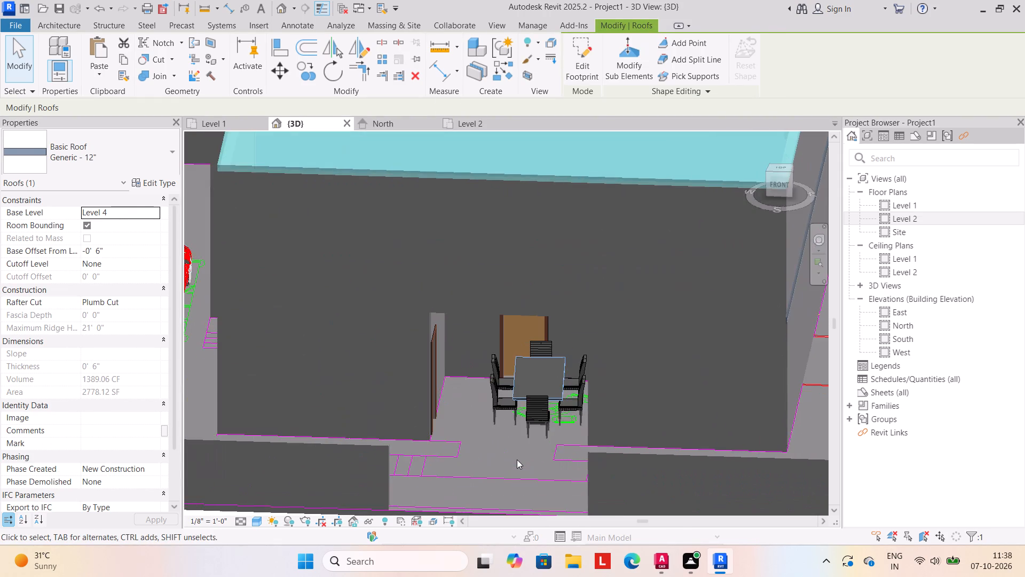
scroll(519, 459, "down", 11)
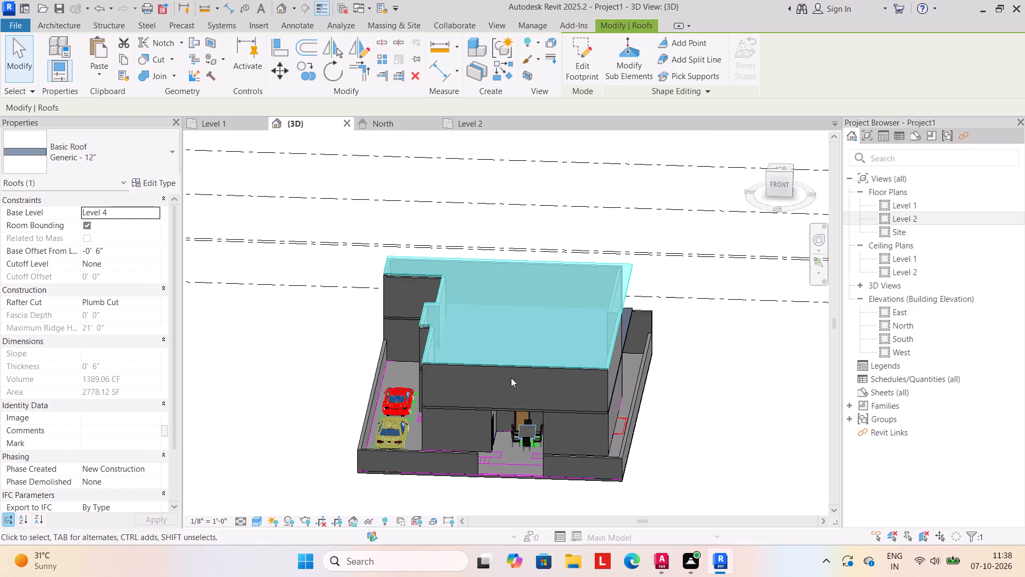
scroll(510, 374, "up", 9)
middle_click_drag(522, 358, 513, 388)
scroll(516, 381, "up", 5)
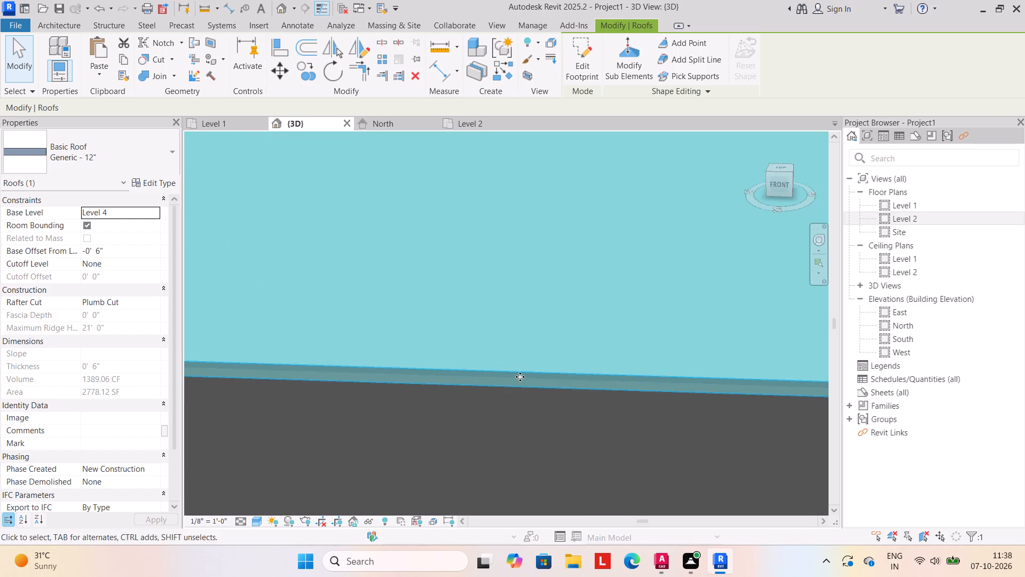
scroll(518, 382, "down", 10)
middle_click_drag(443, 426, 545, 421, "shift")
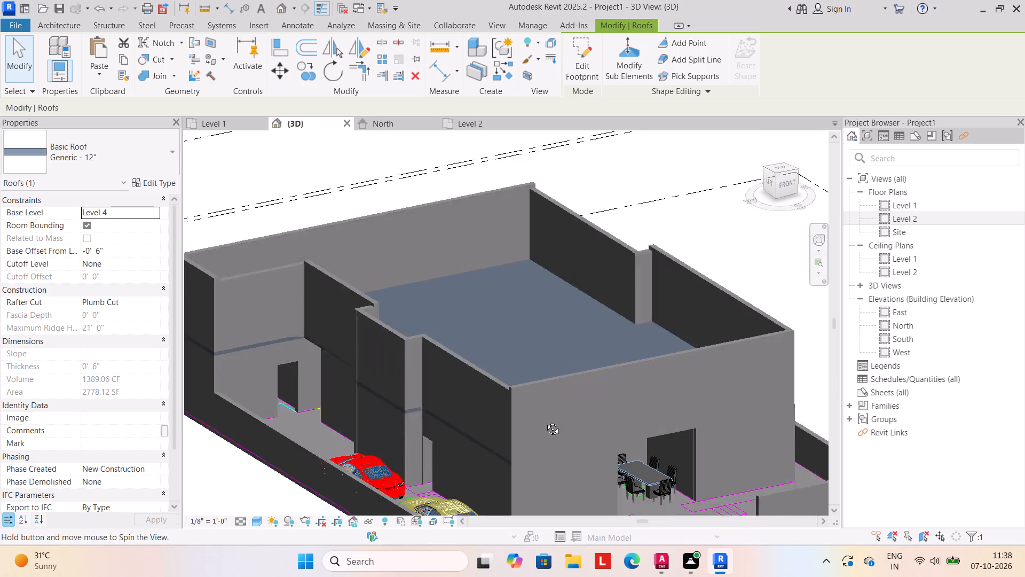
middle_click_drag(545, 421, 542, 422, "shift")
scroll(435, 339, "up", 13)
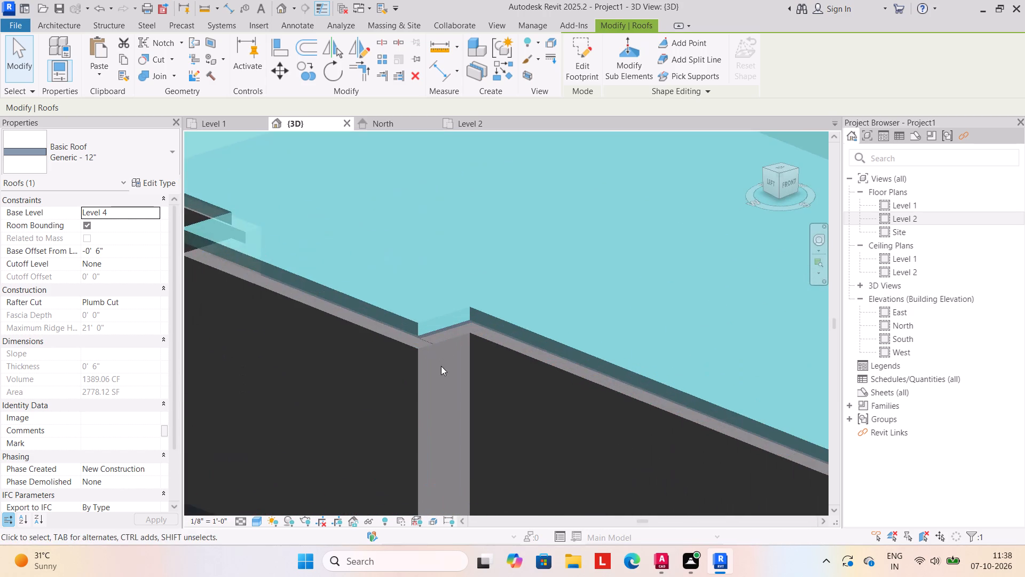
scroll(441, 366, "up", 2)
scroll(432, 311, "down", 20)
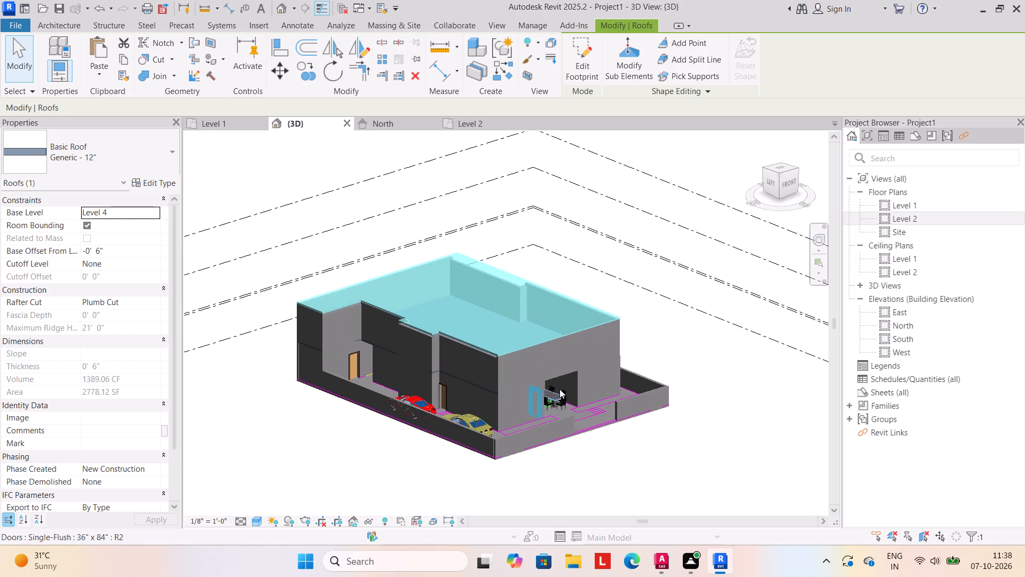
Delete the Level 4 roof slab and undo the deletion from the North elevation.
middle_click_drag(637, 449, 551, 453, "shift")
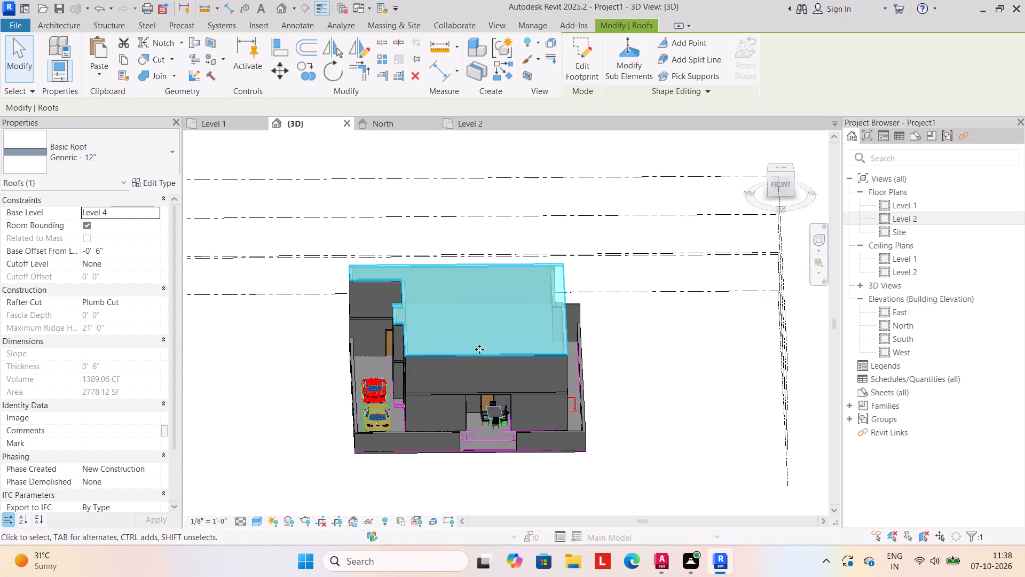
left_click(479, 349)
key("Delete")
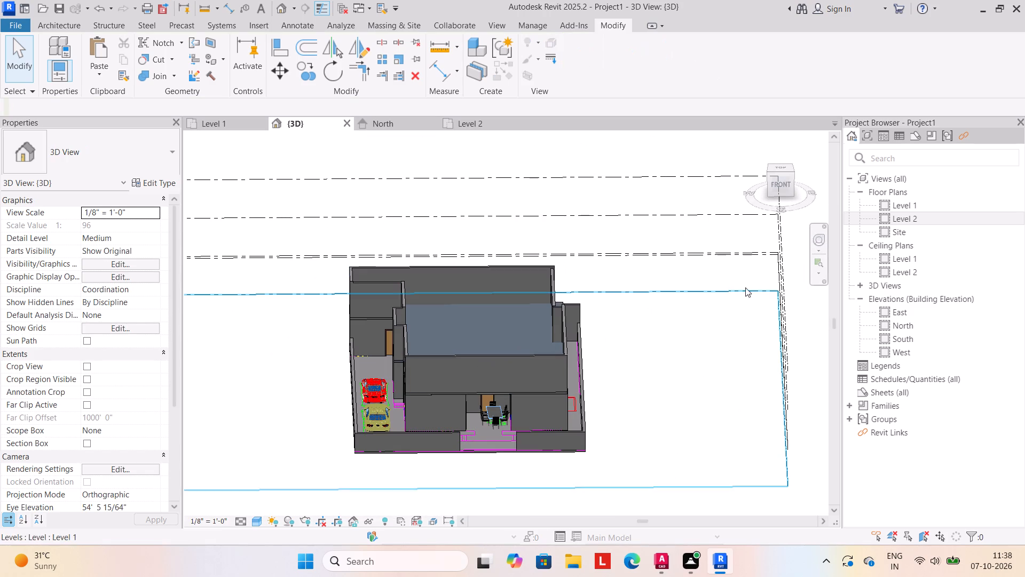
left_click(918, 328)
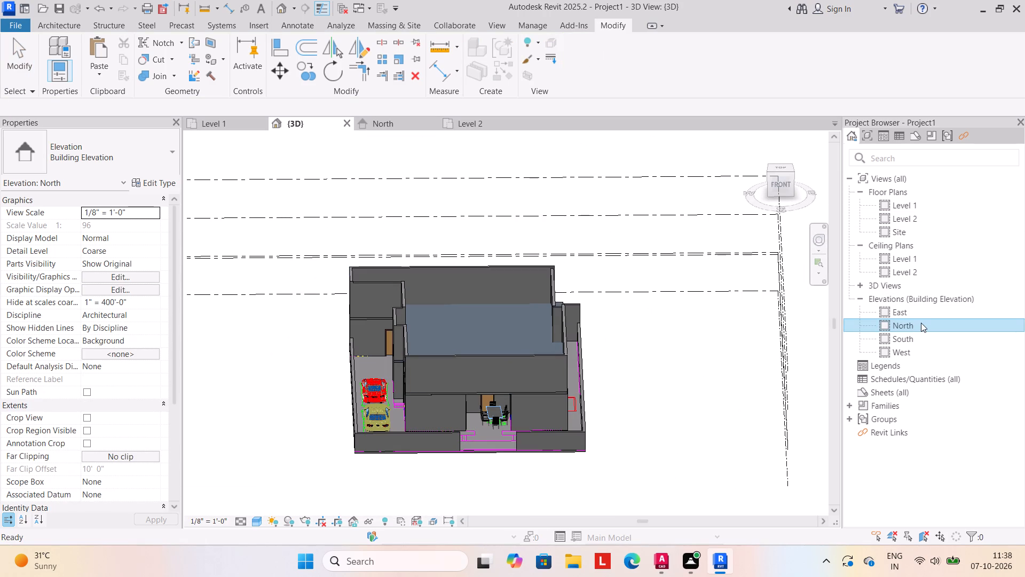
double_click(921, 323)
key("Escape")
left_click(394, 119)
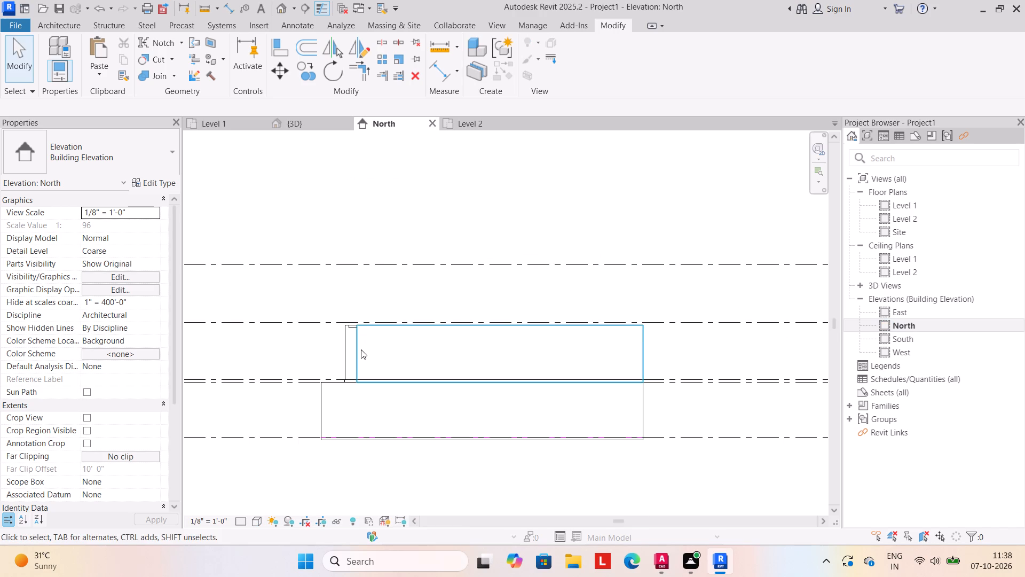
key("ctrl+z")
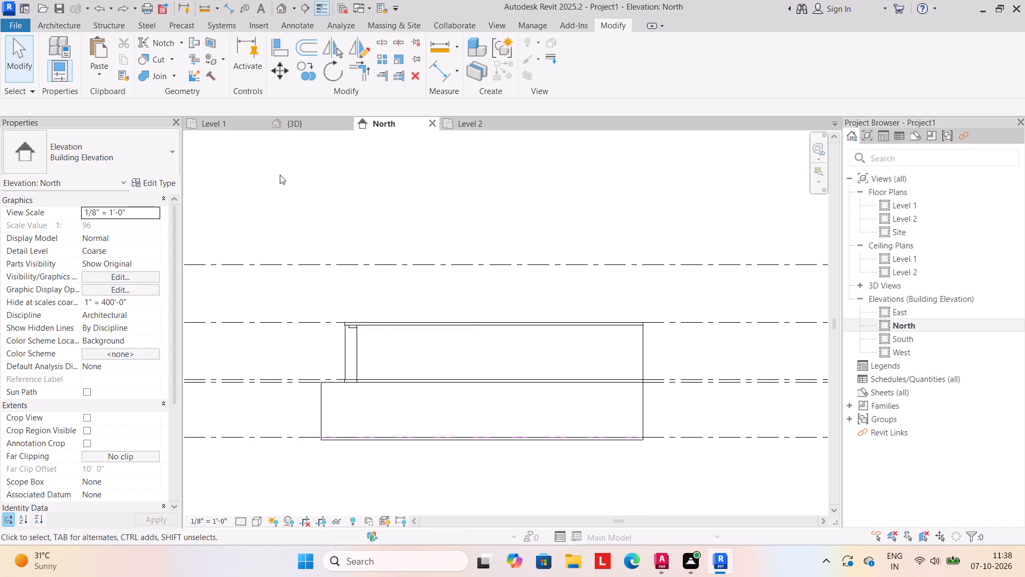
Examine the front and left-side upper-storey walls beneath the Level 4 roof in 3D, including the 12' 3" long wall.
left_click(305, 114)
left_click(306, 123)
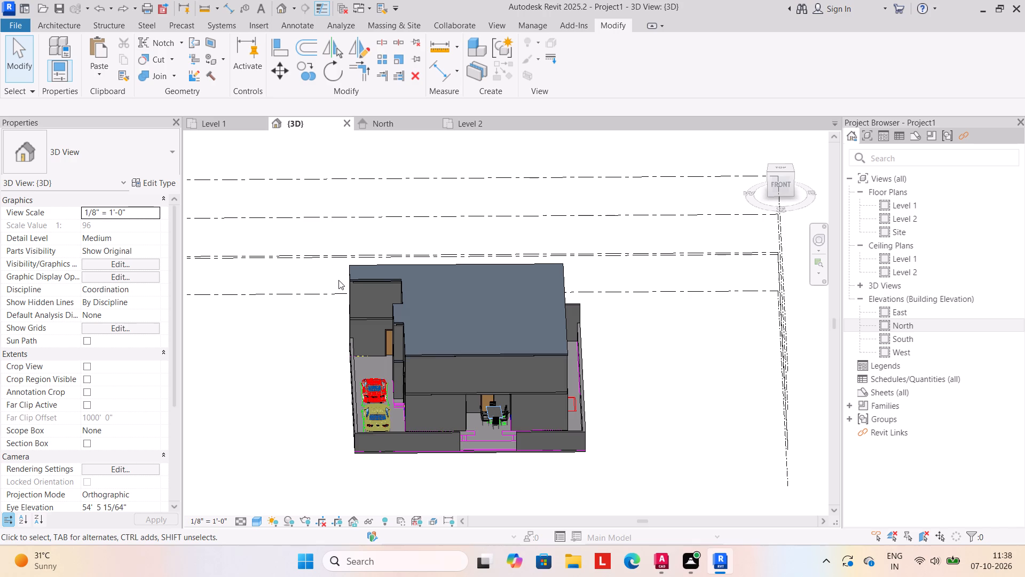
middle_click_drag(255, 454, 287, 392, "shift")
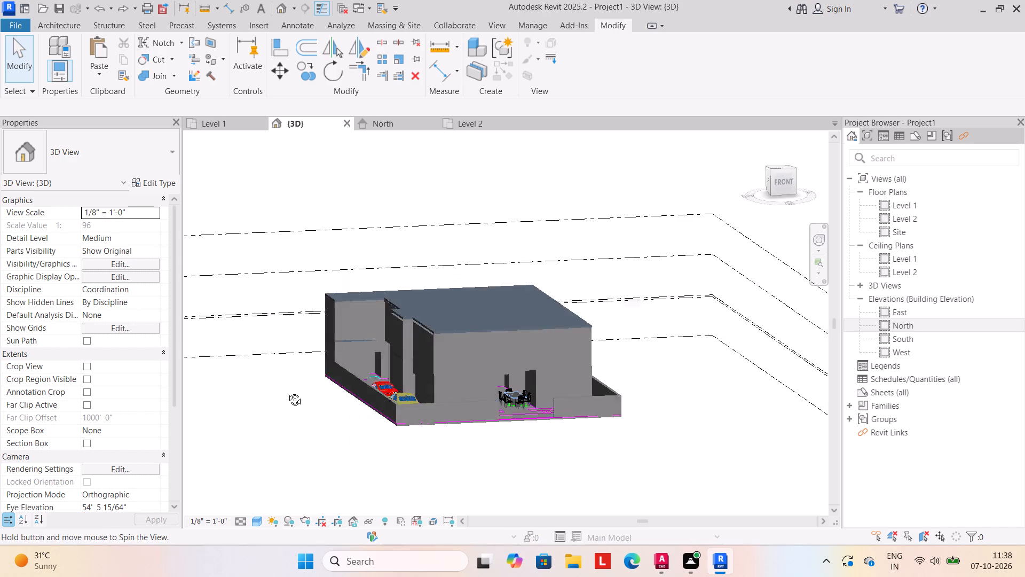
middle_click_drag(287, 392, 287, 391, "shift")
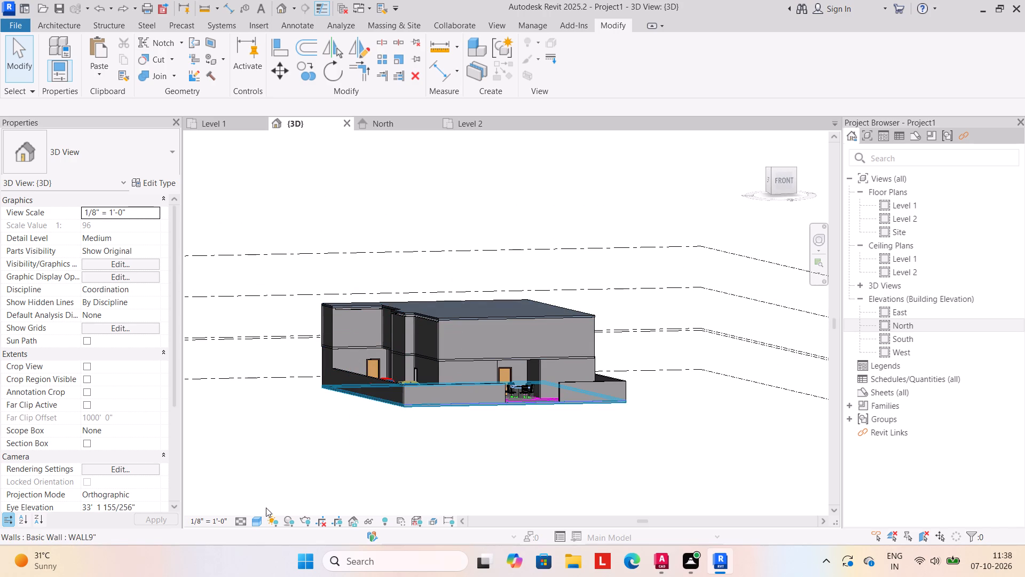
middle_click_drag(255, 520, 288, 566, "shift")
middle_click_drag(327, 458, 346, 499, "shift")
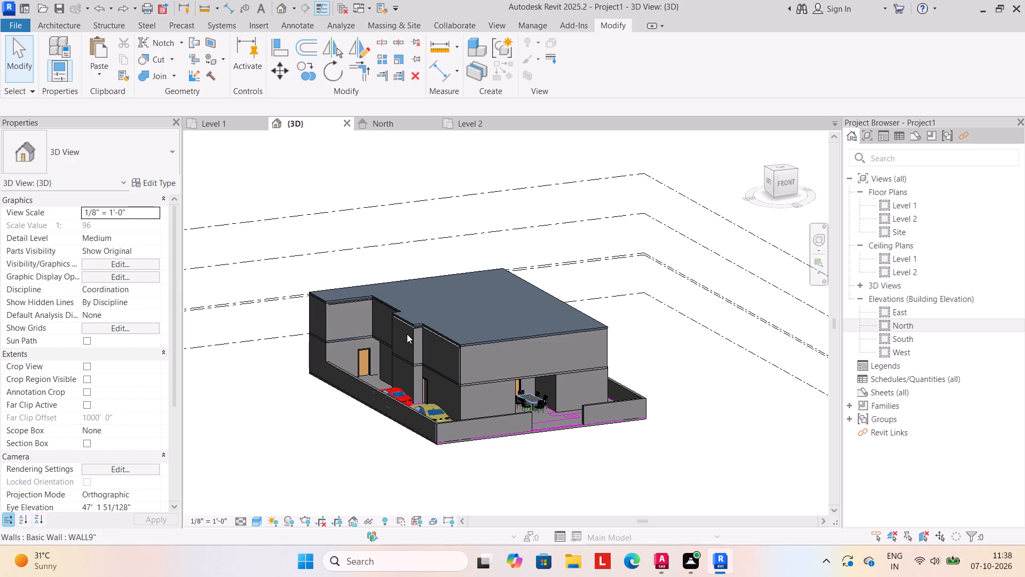
left_click(399, 353)
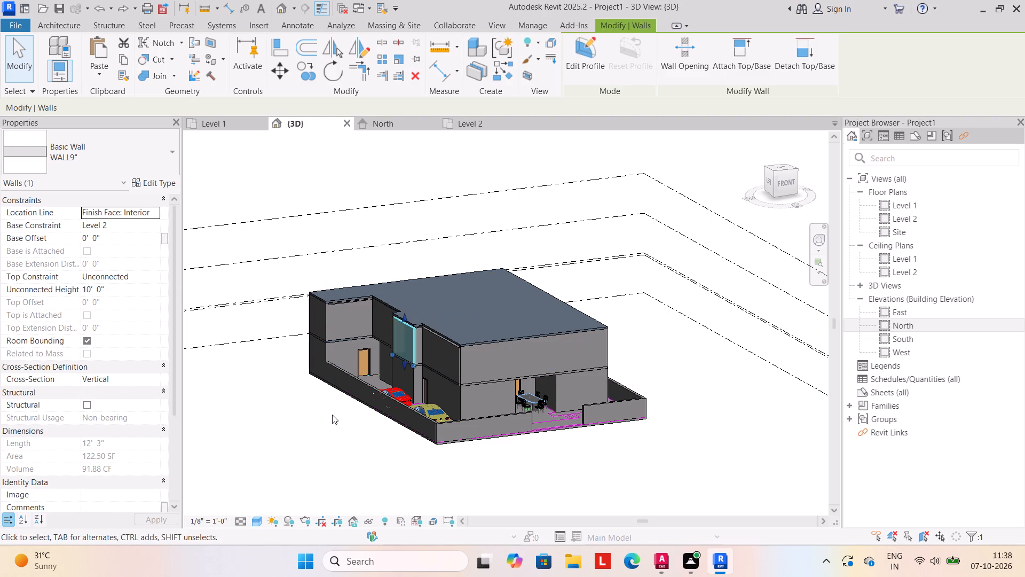
key("Escape")
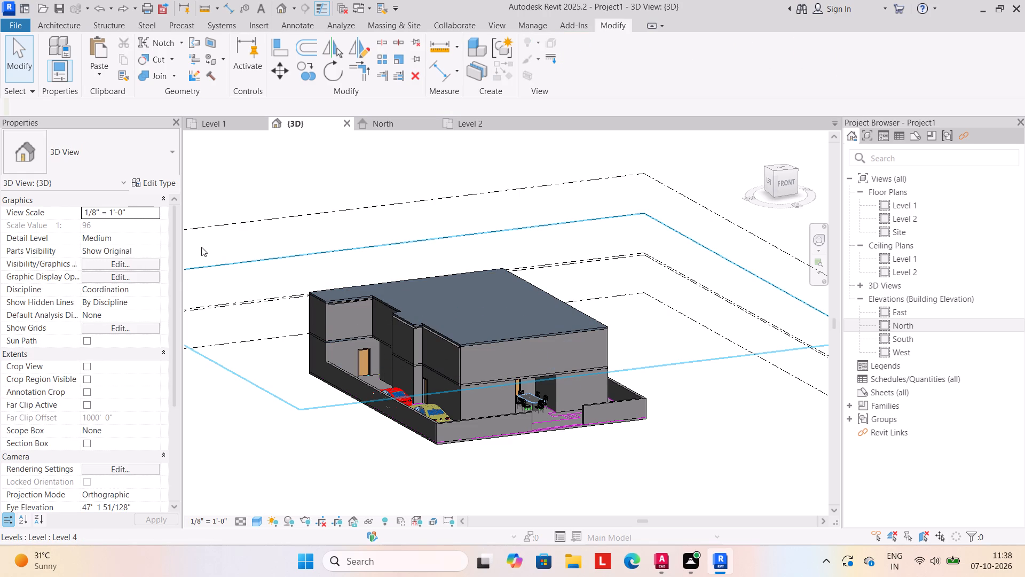
Set the unconnected height of the upper-storey front wall beneath the Level 4 roof to 10'.
scroll(474, 330, "up", 9)
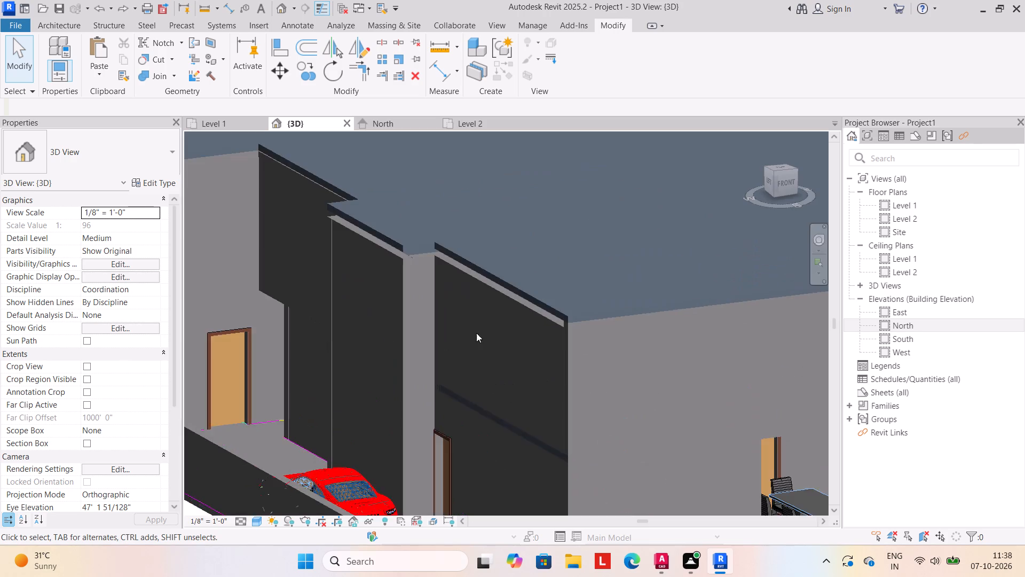
scroll(772, 324, "up", 3)
scroll(620, 376, "up", 1)
middle_click_drag(363, 425, 346, 469)
scroll(432, 363, "up", 6)
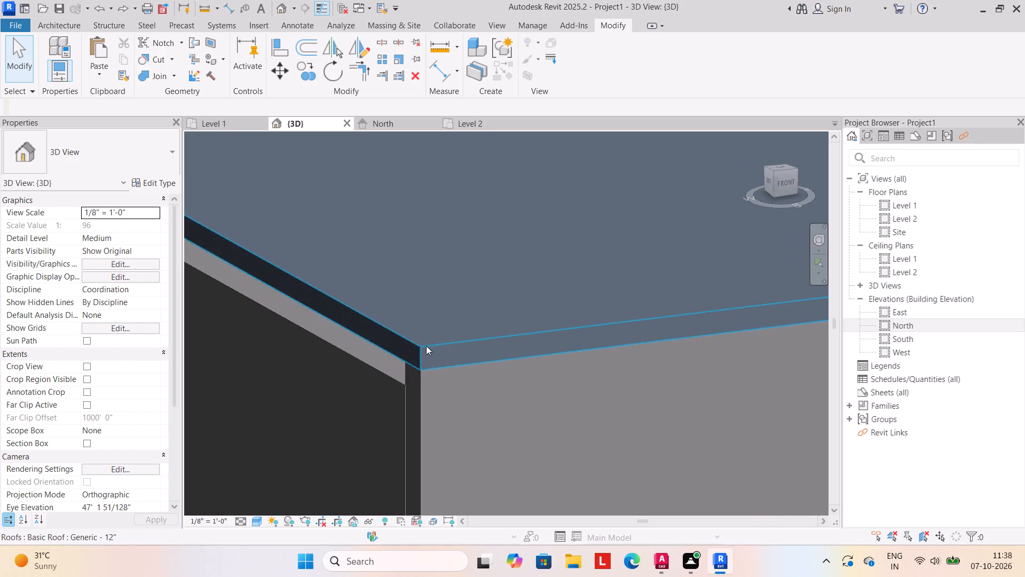
scroll(426, 346, "up", 2)
left_click(376, 394)
scroll(399, 400, "down", 10)
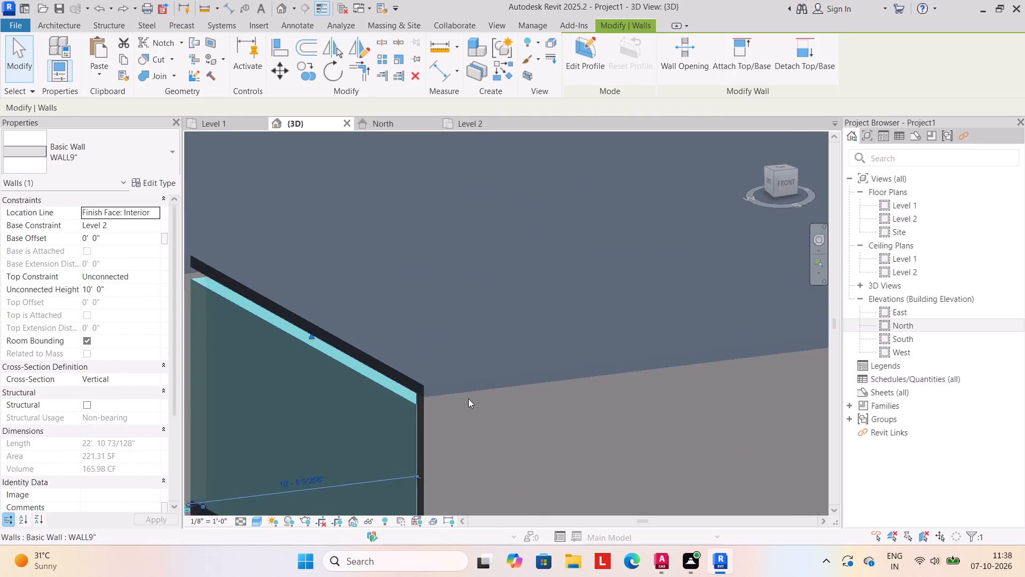
middle_click_drag(372, 408, 487, 394)
scroll(426, 406, "down", 2)
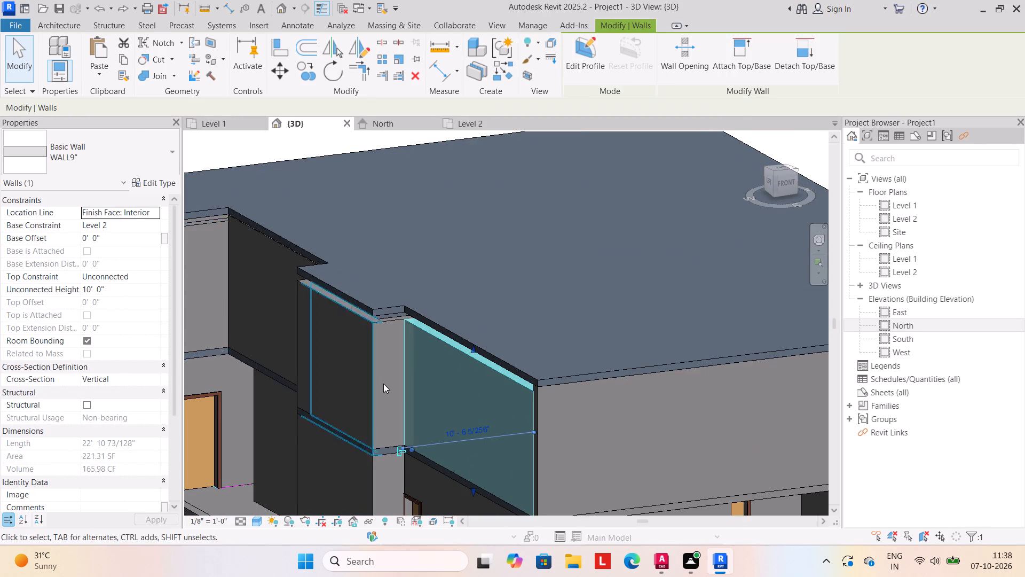
scroll(384, 385, "down", 2)
scroll(525, 396, "up", 4)
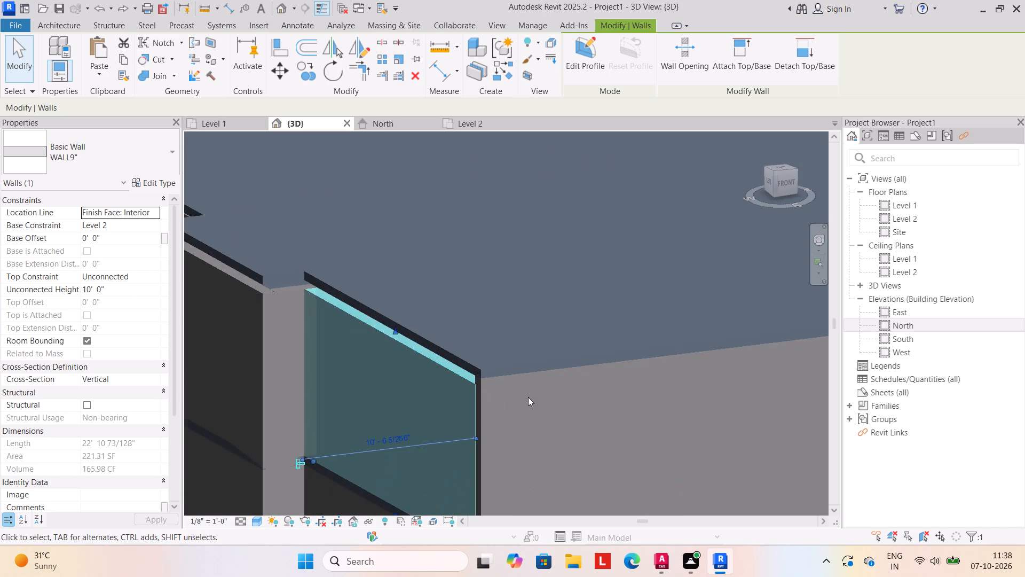
left_click(486, 387)
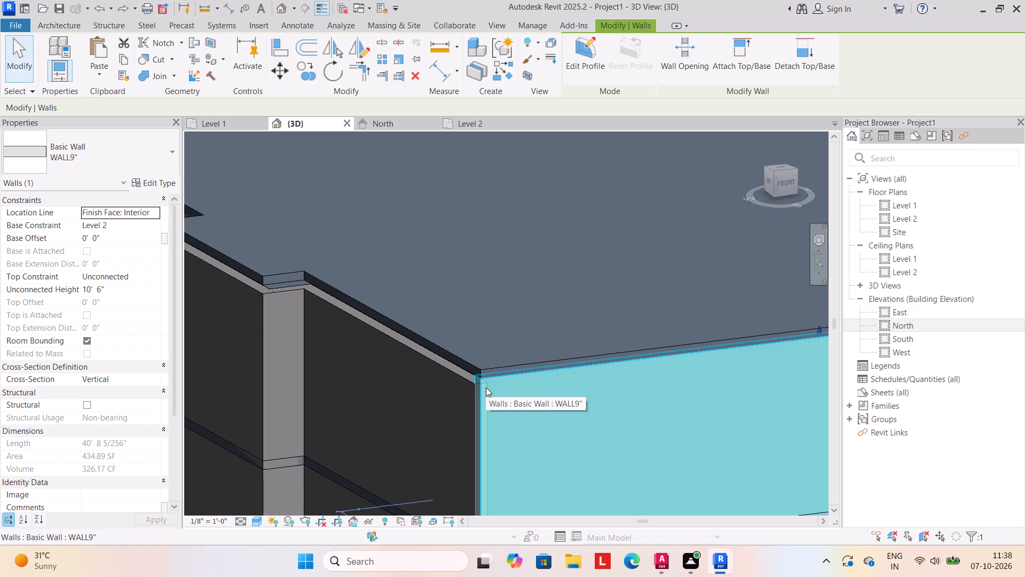
scroll(356, 353, "down", 4)
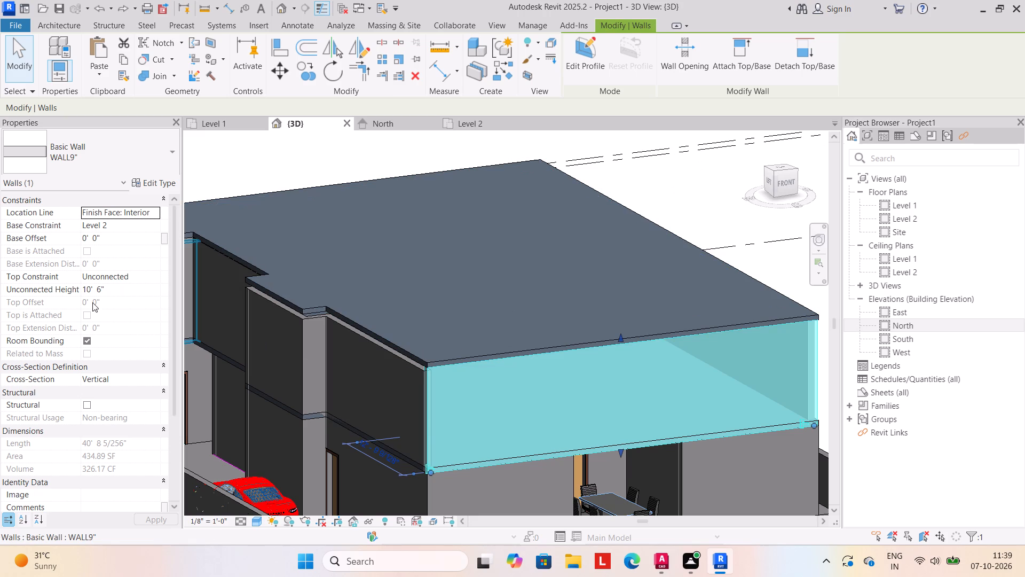
left_click(114, 290)
type("10'")
key("Return")
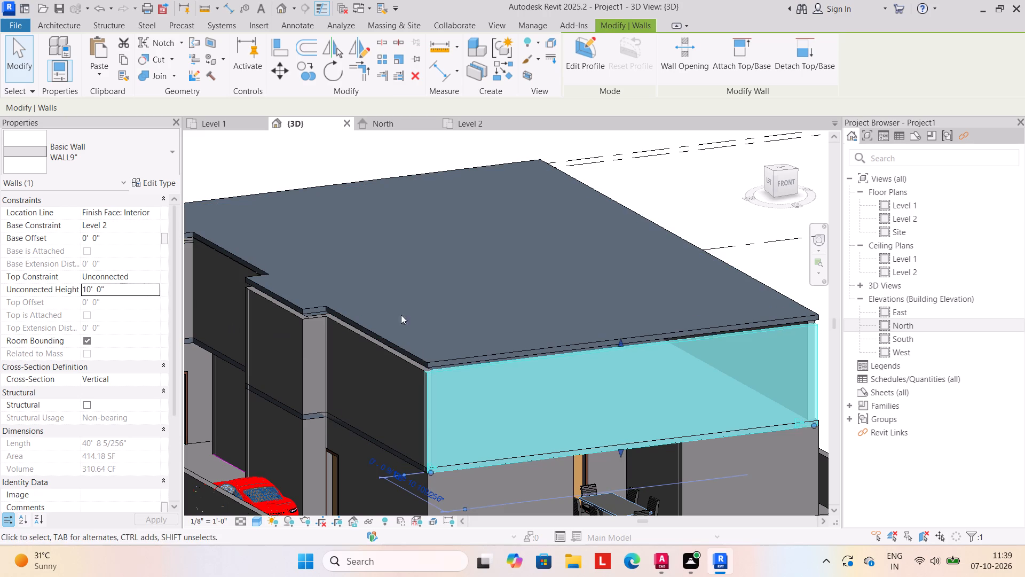
Check the Level 4 roof's constraints and dimension properties.
left_click(474, 299)
left_click(483, 355)
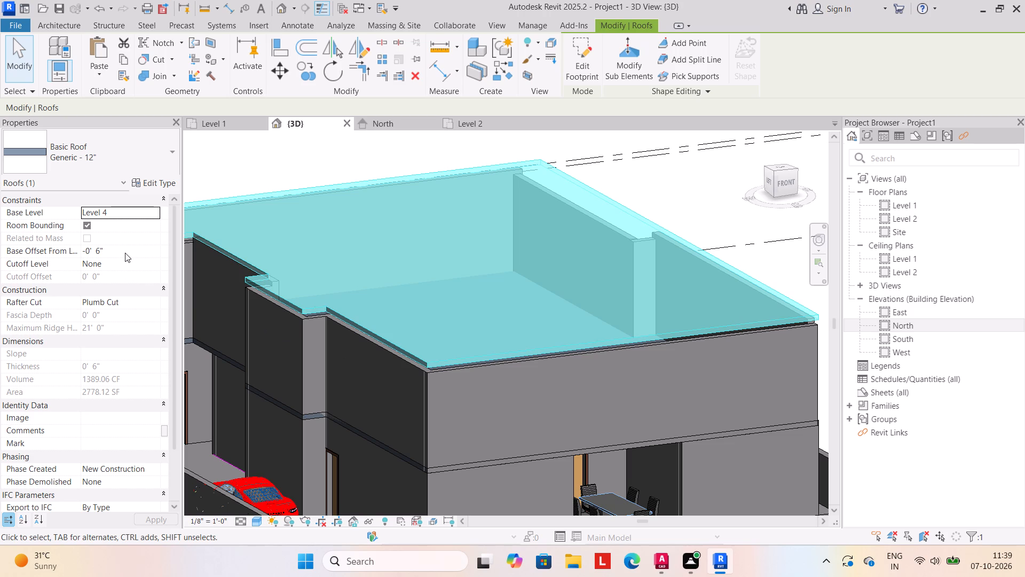
scroll(144, 267, "down", 5)
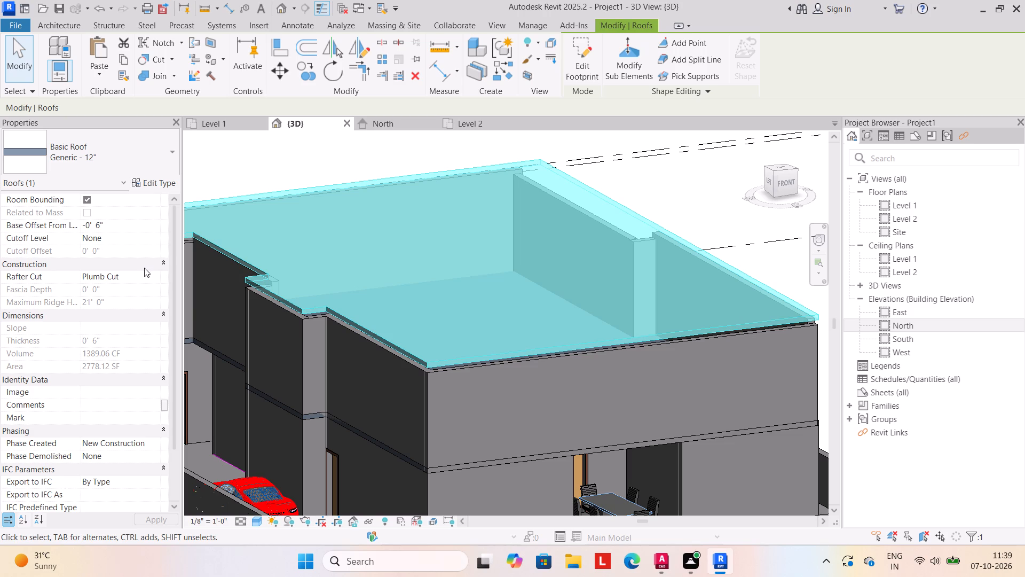
key("Escape")
Set the unconnected height of the upper-storey right-side wall nearest the front corner to 10'.
scroll(328, 300, "down", 1)
middle_click_drag(328, 300, 334, 293)
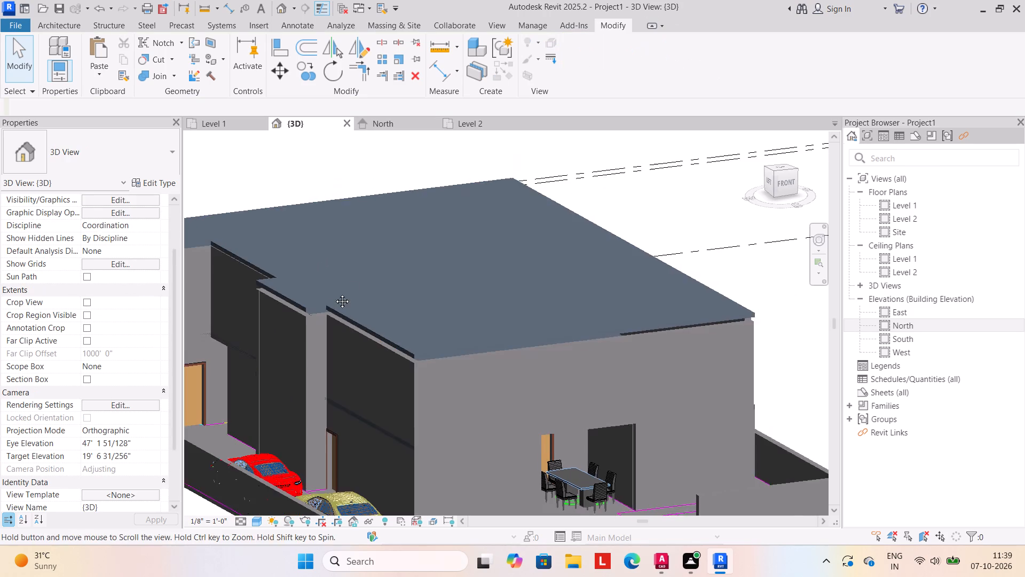
middle_click_drag(334, 293, 372, 242)
middle_click_drag(483, 502, 320, 465, "shift")
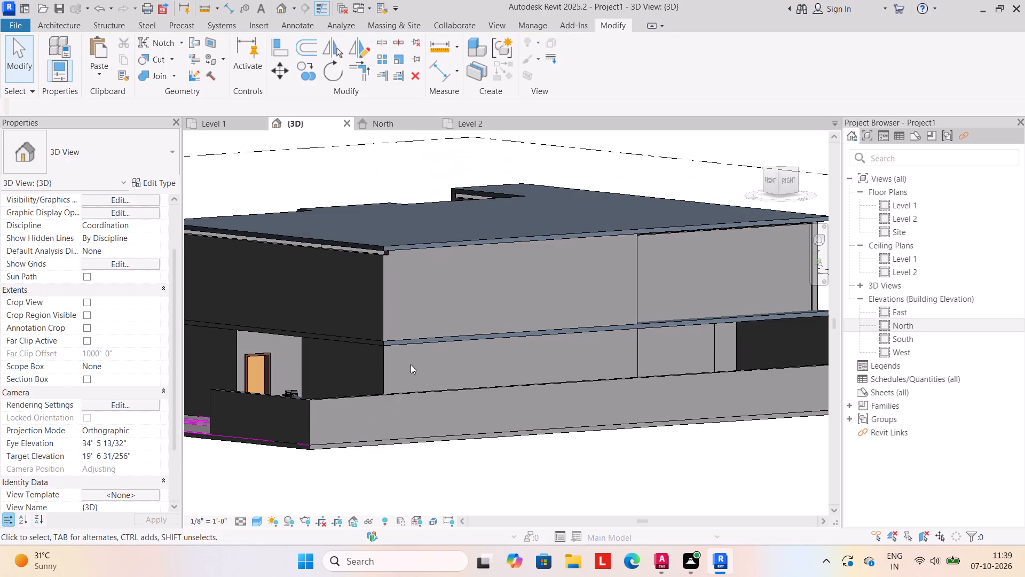
left_click(638, 274)
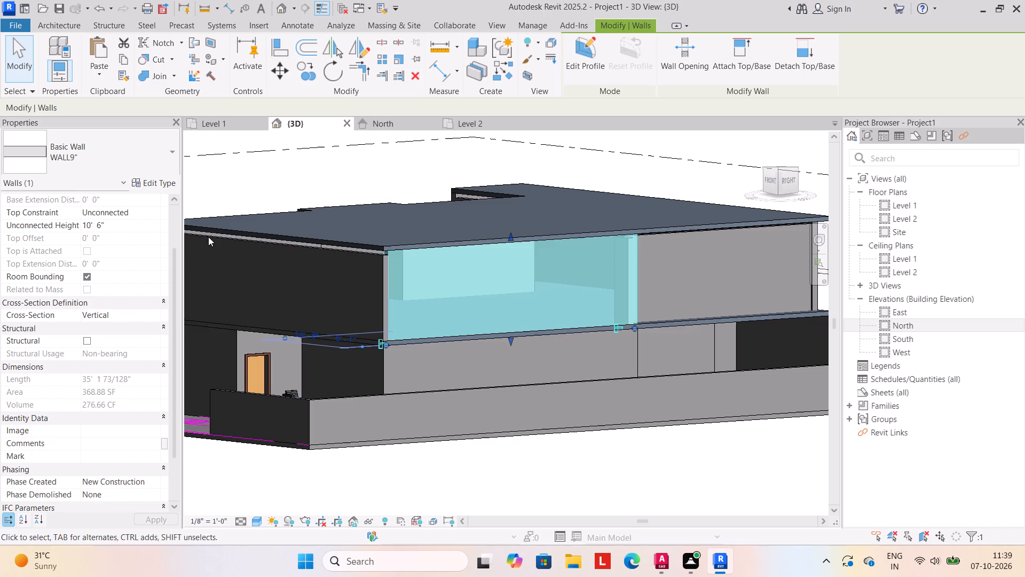
left_click(111, 225)
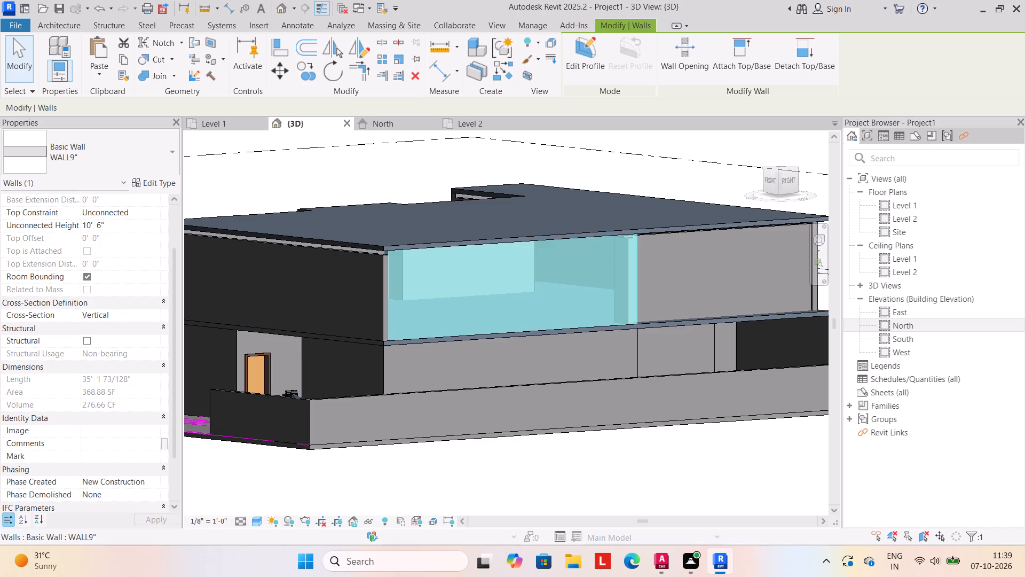
key("BackSpace")
key("BackSpace")
key("BackSpace")
key("BackSpace")
key("BackSpace")
key("BackSpace")
key("BackSpace")
key("BackSpace")
key("BackSpace")
key("BackSpace")
type("10'")
key("Return")
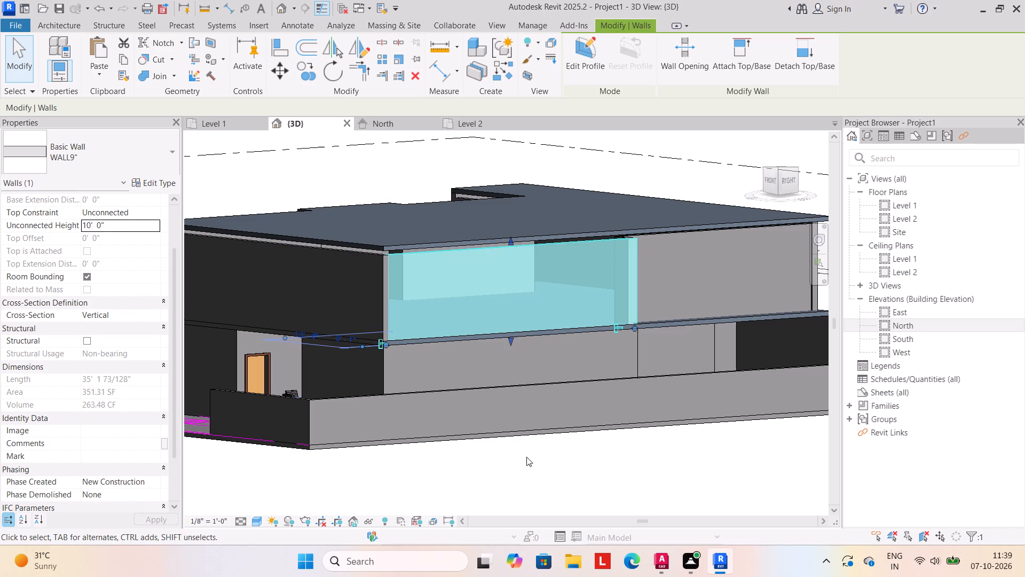
key("grave")
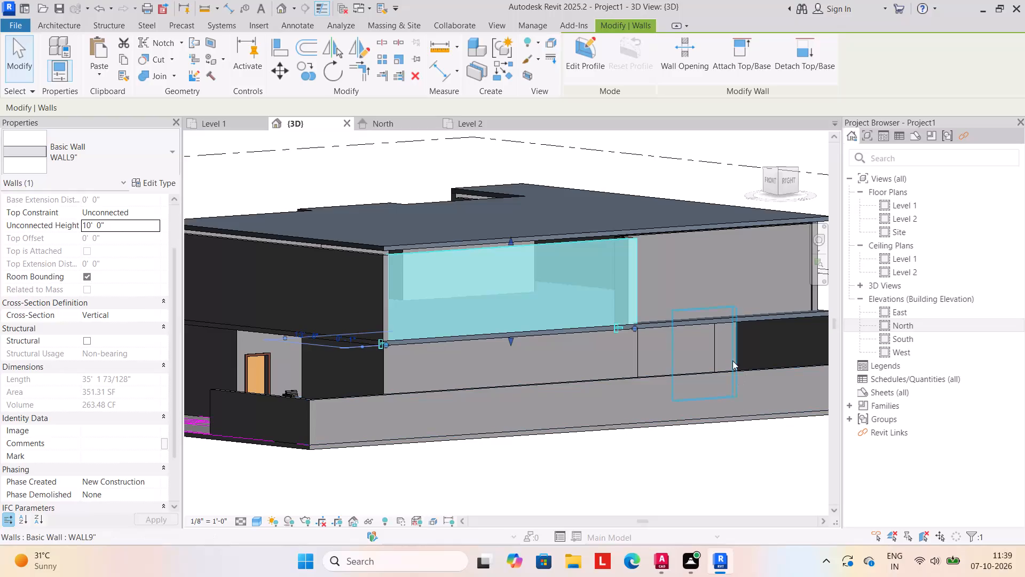
Set the unconnected height of the rear upper-storey wall on the building's right side to 10'.
left_click(810, 293)
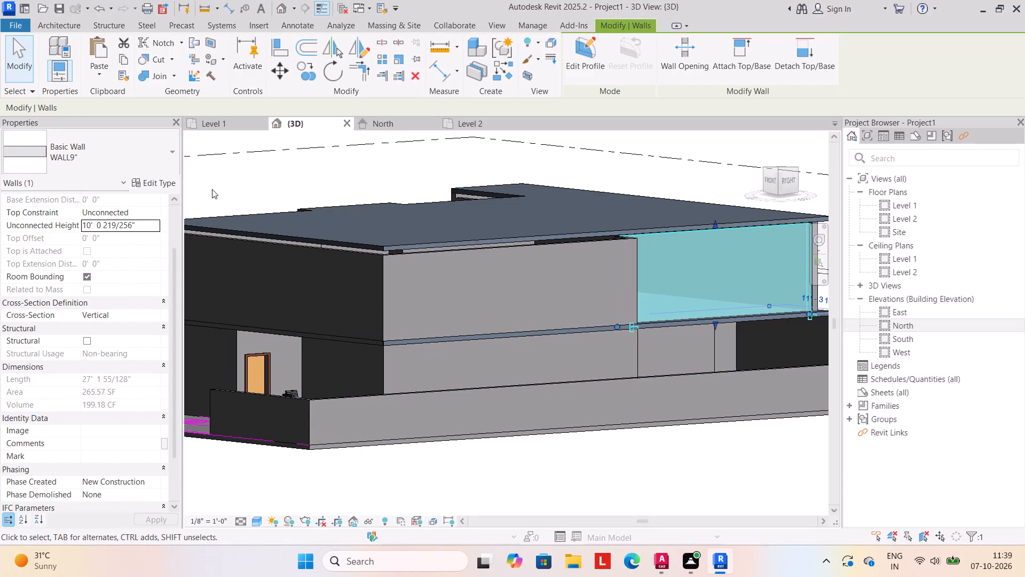
left_click(139, 221)
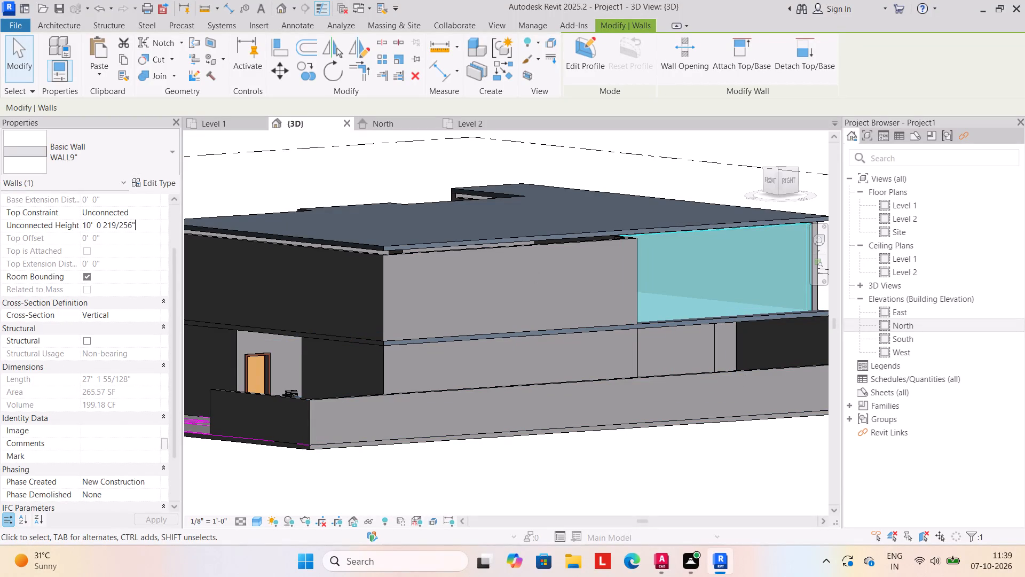
key("BackSpace")
key("BackSpace")
key("BackSpace")
key("BackSpace")
key("BackSpace")
key("BackSpace")
key("BackSpace")
key("BackSpace")
key("BackSpace")
key("BackSpace")
key("BackSpace")
key("BackSpace")
key("BackSpace")
key("BackSpace")
key("BackSpace")
key("BackSpace")
key("BackSpace")
key("BackSpace")
key("BackSpace")
key("BackSpace")
type("10'")
key("Return")
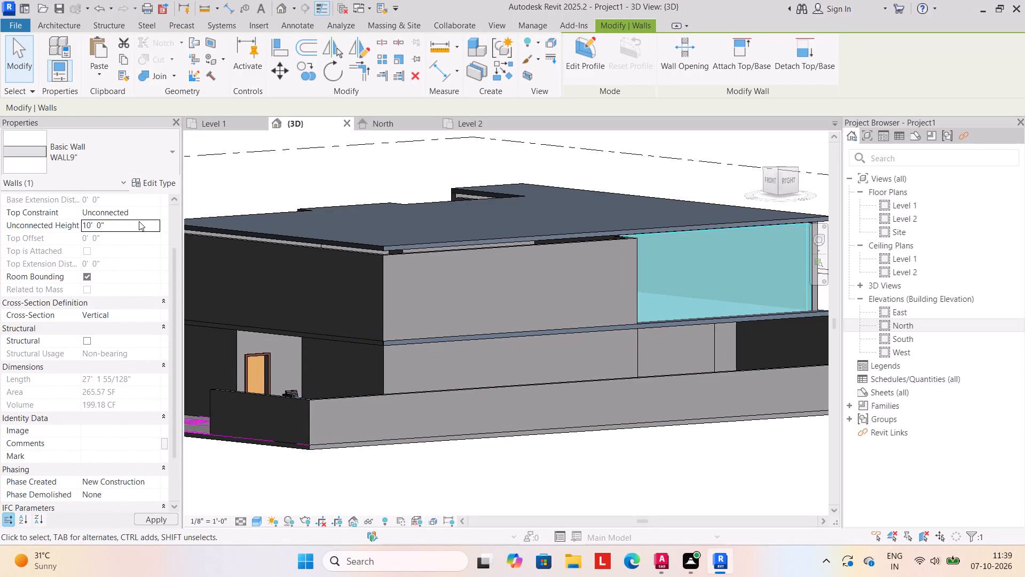
left_click(493, 509)
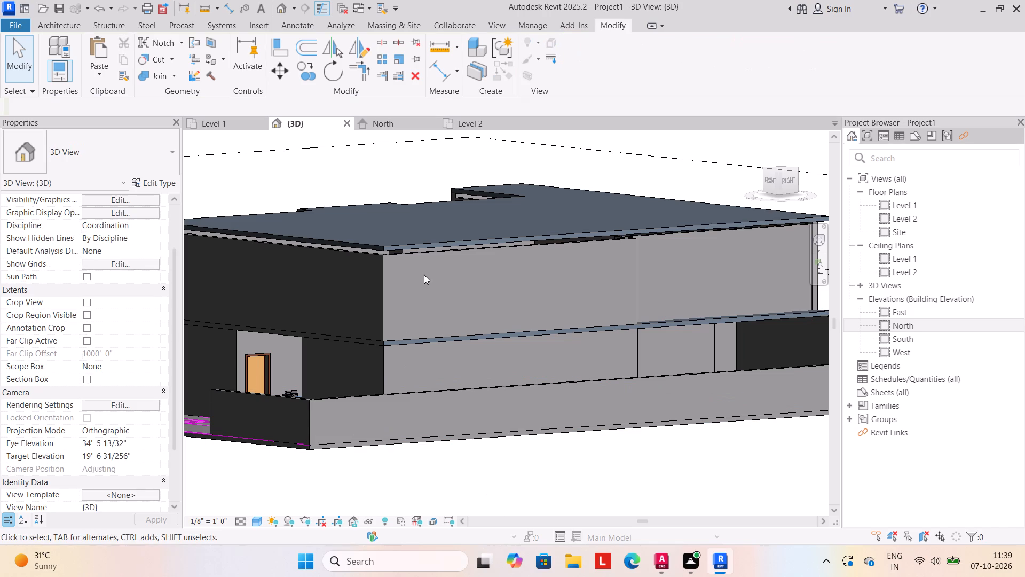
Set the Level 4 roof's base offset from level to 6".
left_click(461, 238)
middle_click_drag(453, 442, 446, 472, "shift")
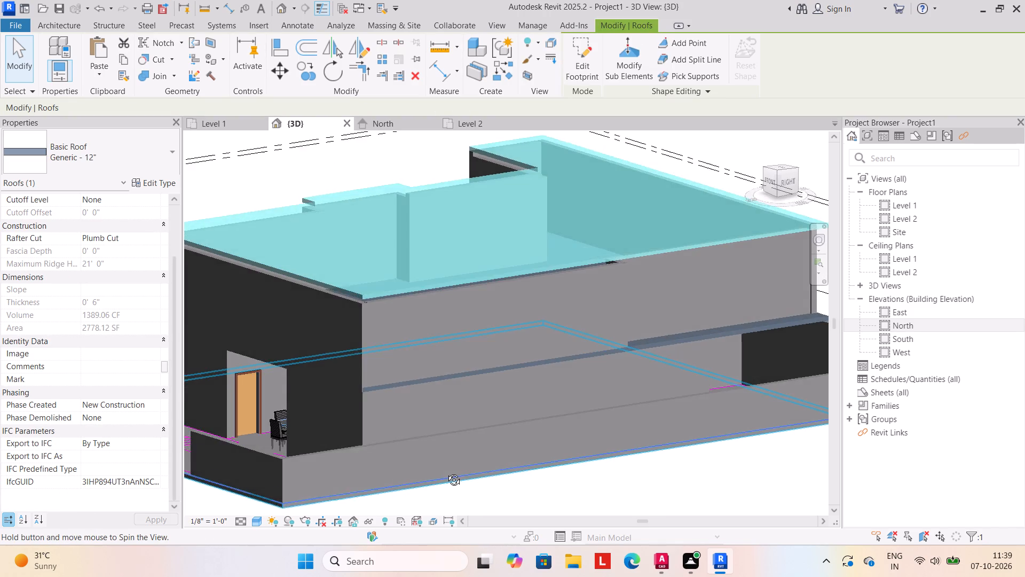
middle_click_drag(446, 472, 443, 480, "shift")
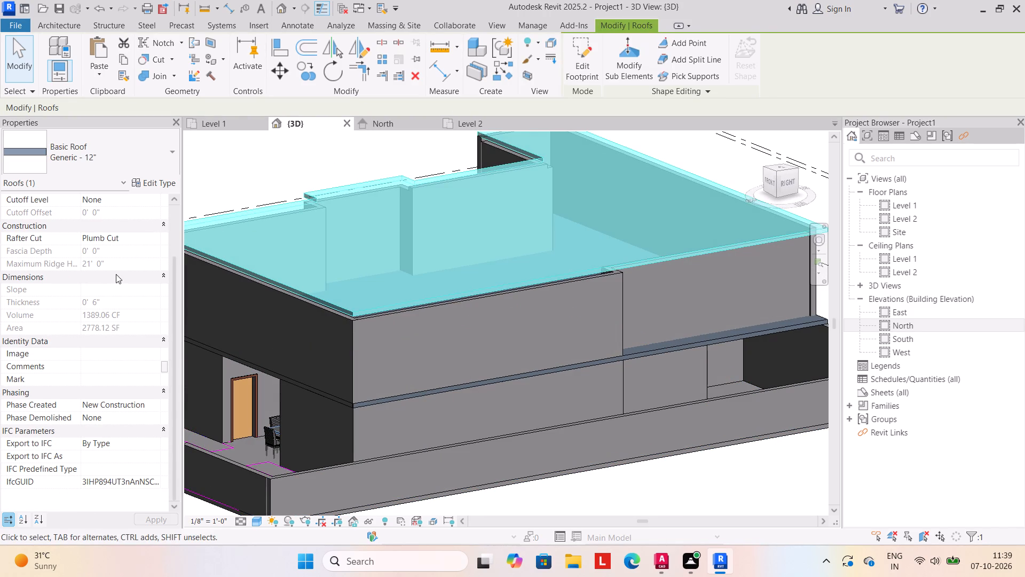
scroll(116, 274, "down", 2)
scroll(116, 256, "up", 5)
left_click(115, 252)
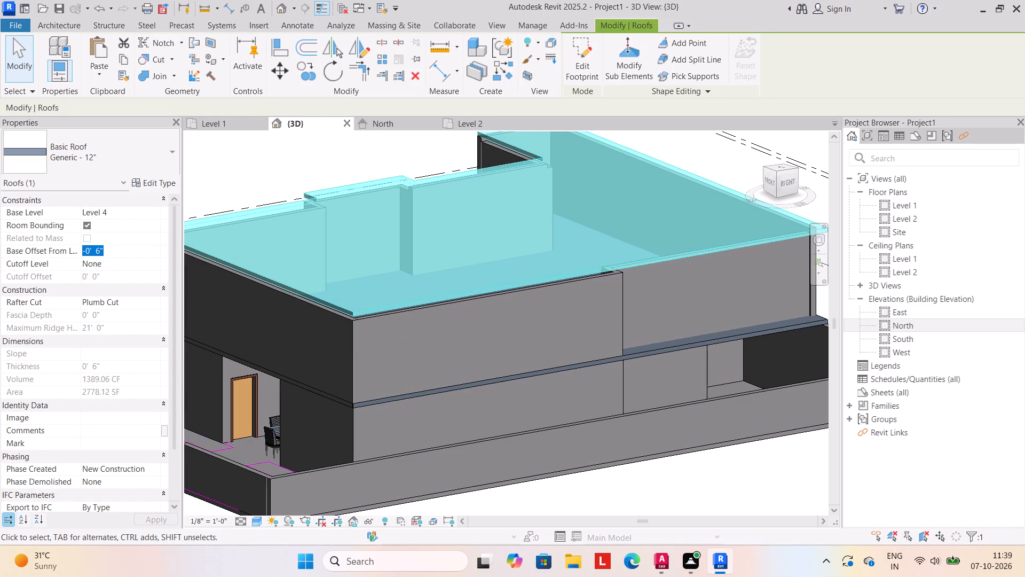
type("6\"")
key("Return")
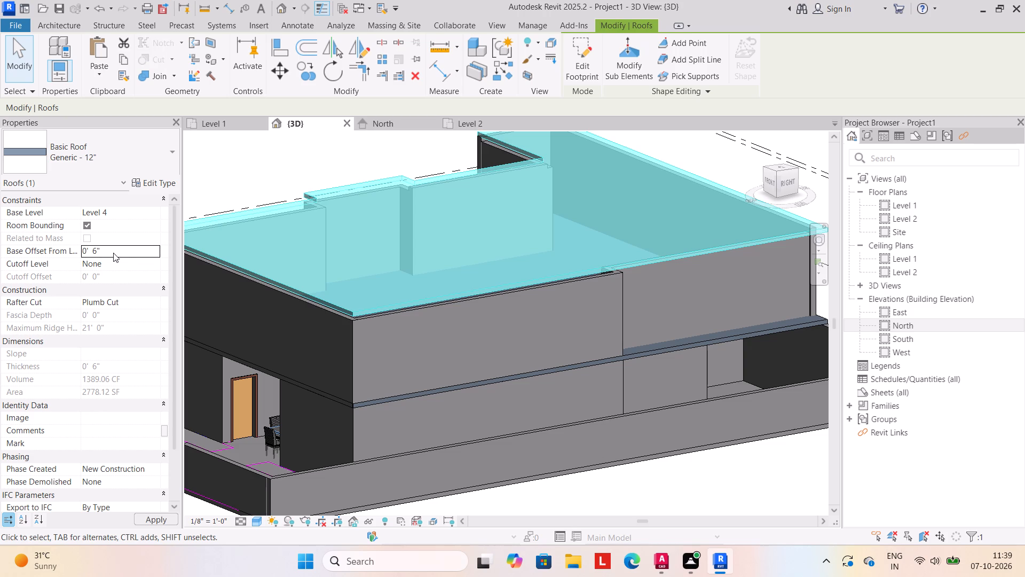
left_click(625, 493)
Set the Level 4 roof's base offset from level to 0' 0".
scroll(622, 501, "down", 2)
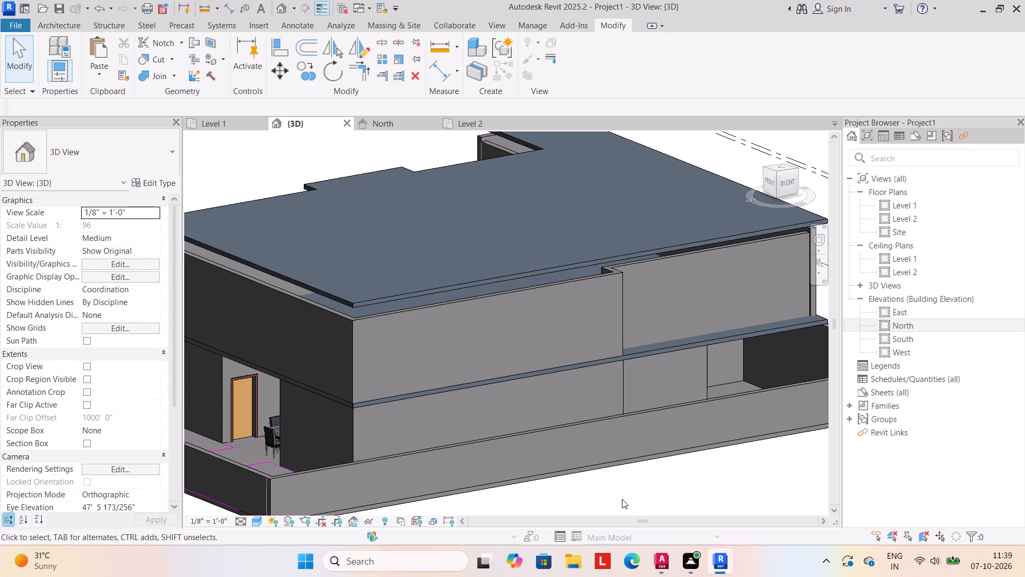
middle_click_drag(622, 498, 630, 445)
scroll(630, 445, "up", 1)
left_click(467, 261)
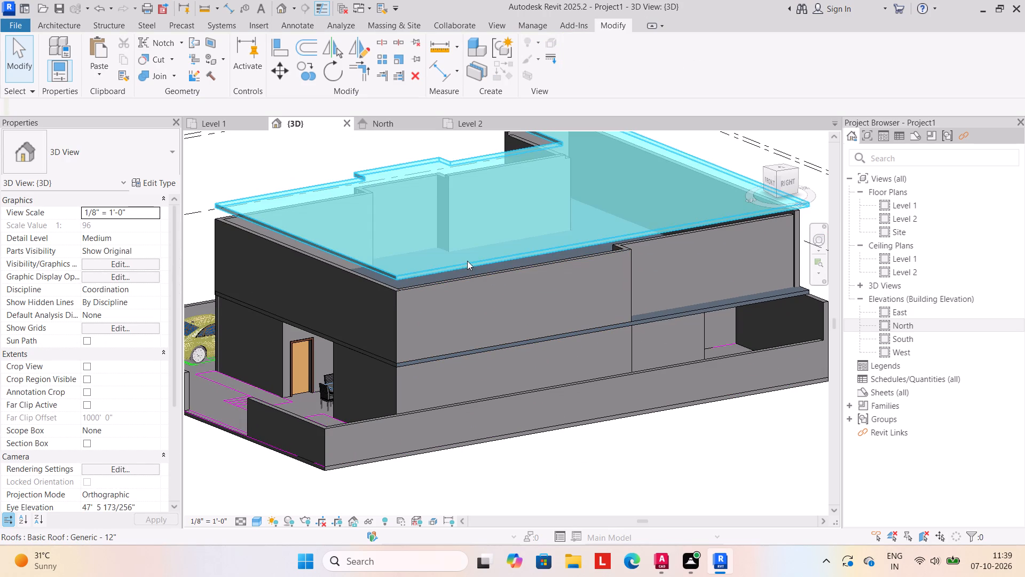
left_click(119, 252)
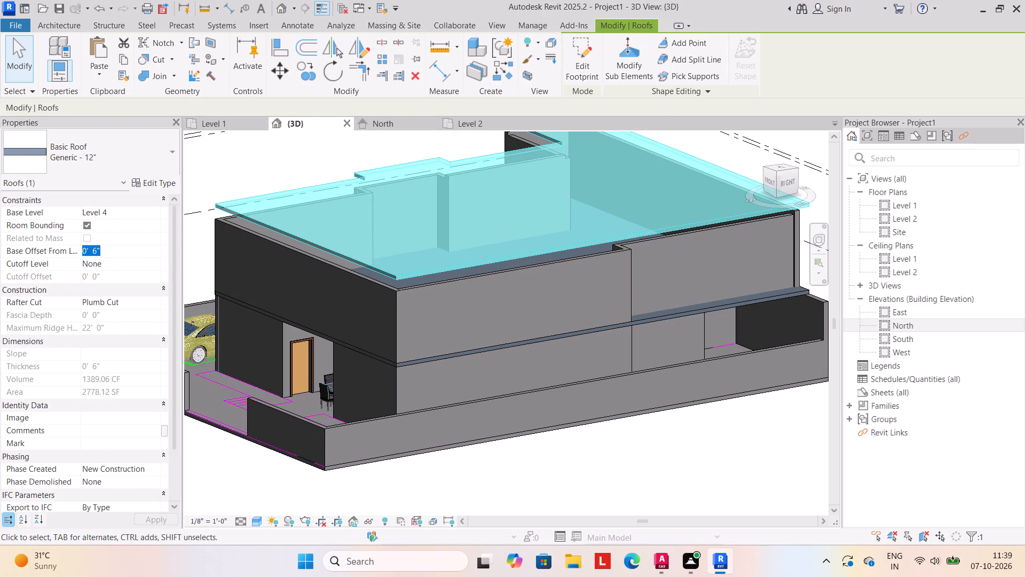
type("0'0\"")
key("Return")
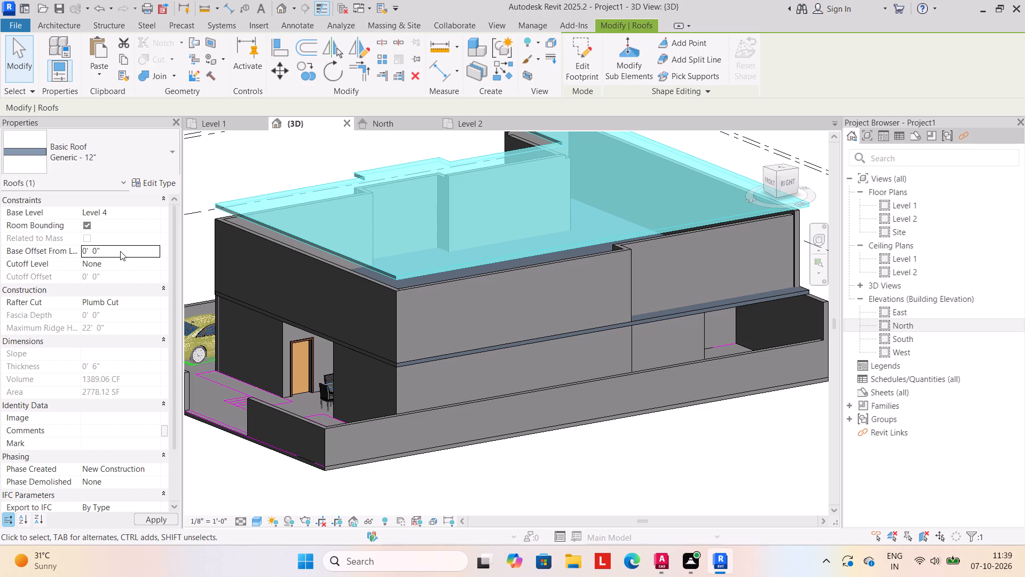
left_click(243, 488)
Examine the roof from the front and back right, and set its base offset from Level 4 to 6".
middle_click_drag(403, 541, 431, 545, "shift")
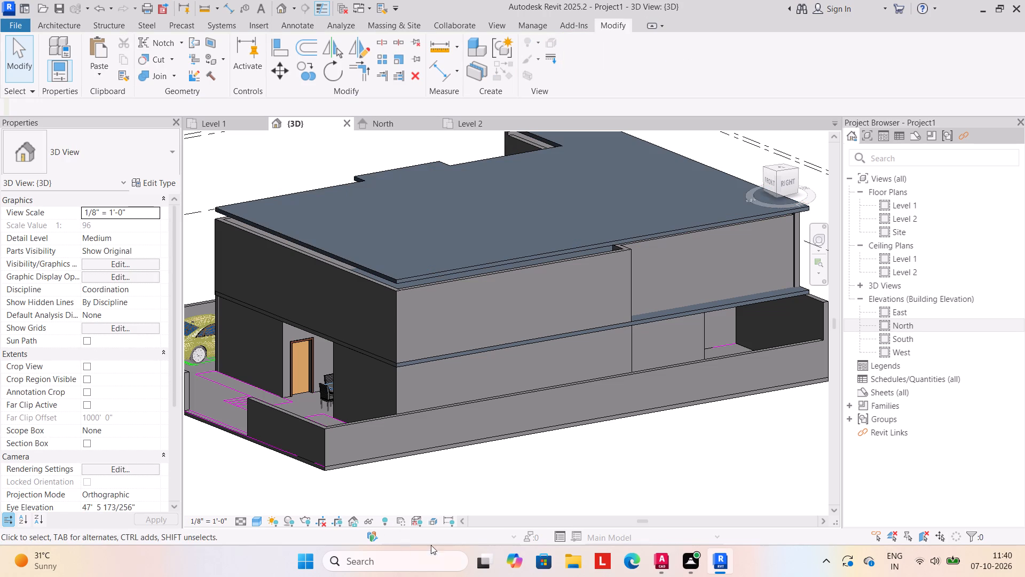
middle_click_drag(431, 545, 486, 534, "shift")
middle_click_drag(491, 493, 580, 477, "shift")
scroll(567, 471, "down", 1)
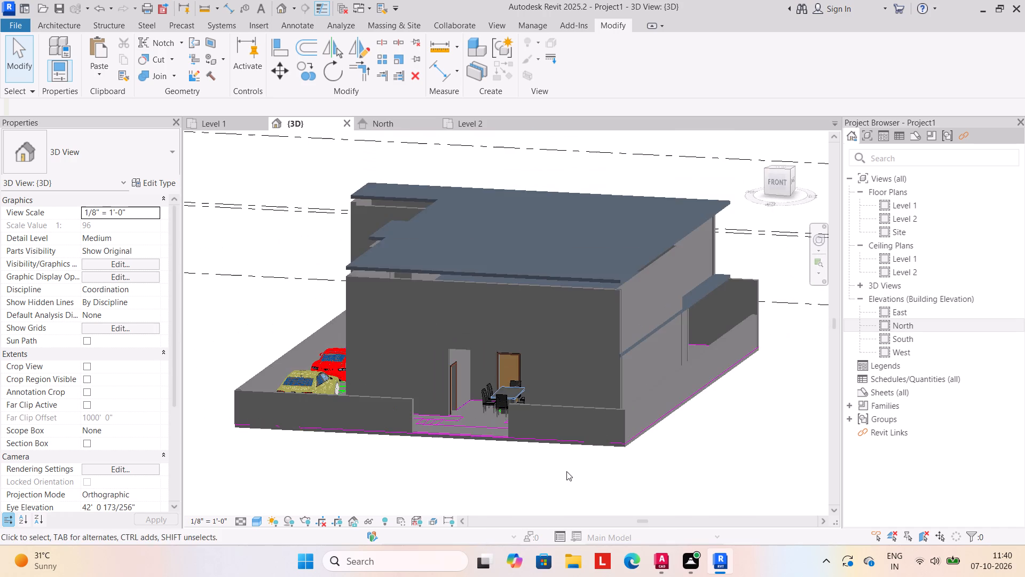
middle_click_drag(618, 481, 351, 464, "shift")
left_click(495, 259)
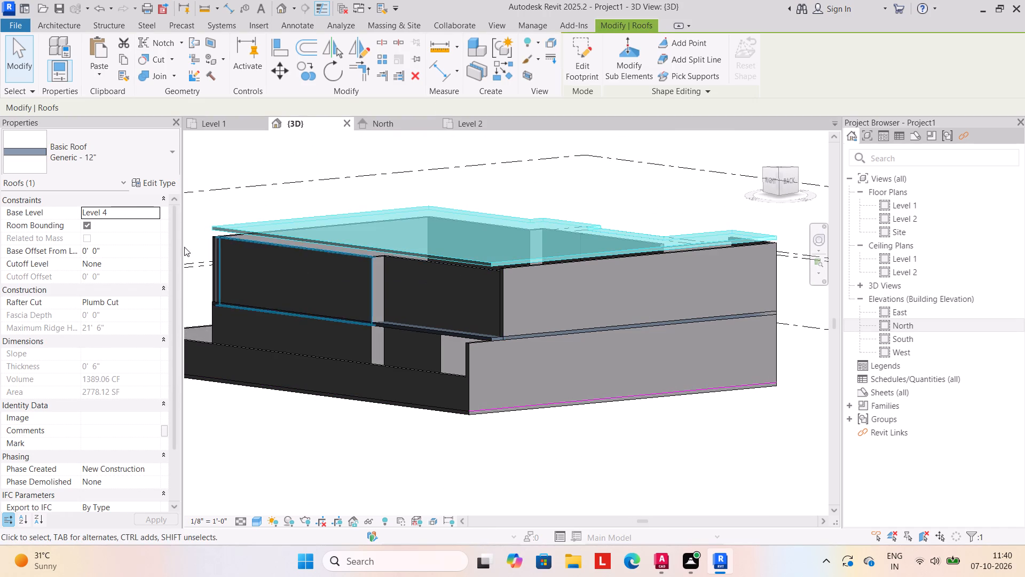
left_click(132, 247)
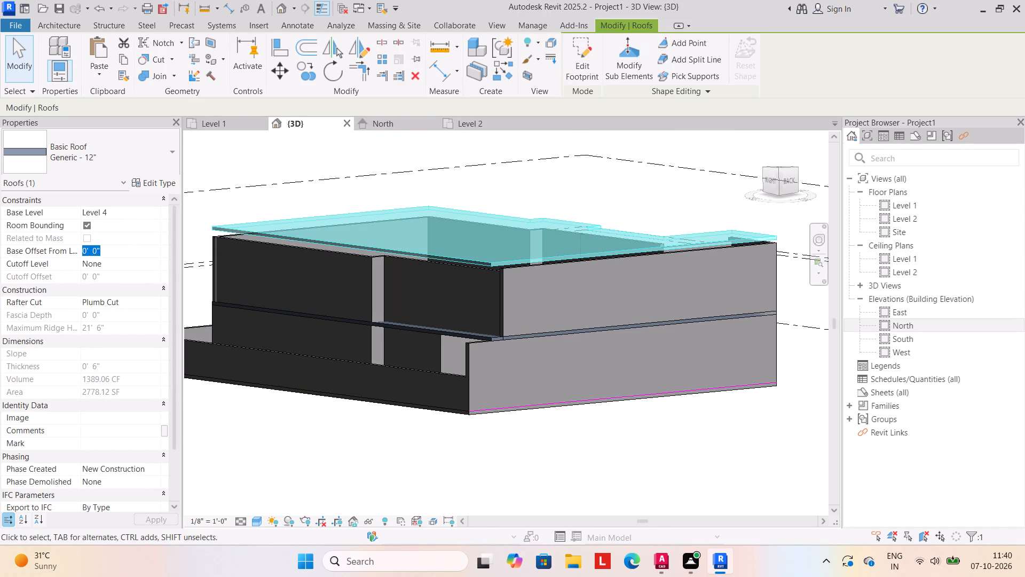
type("6\"")
key("Return")
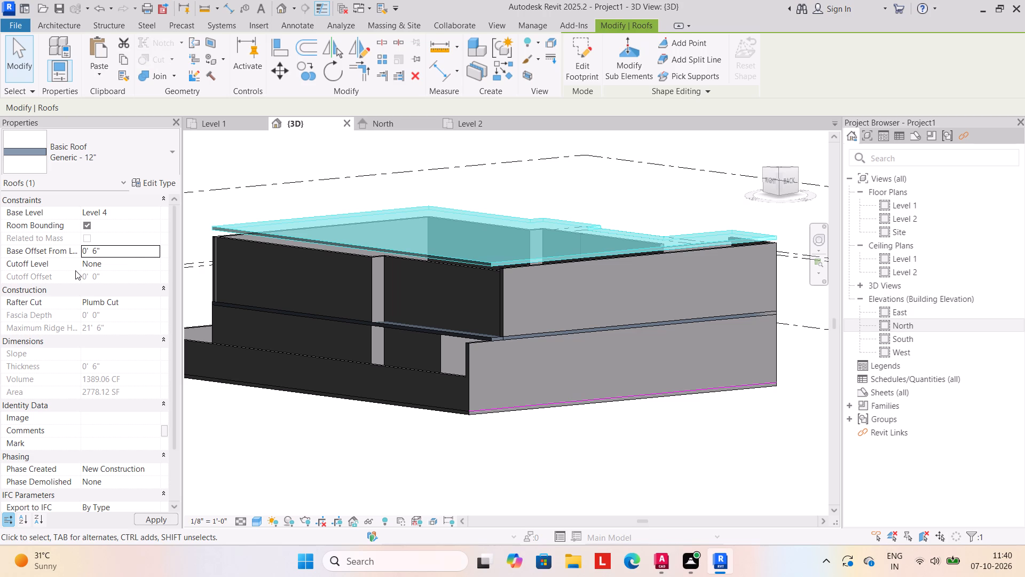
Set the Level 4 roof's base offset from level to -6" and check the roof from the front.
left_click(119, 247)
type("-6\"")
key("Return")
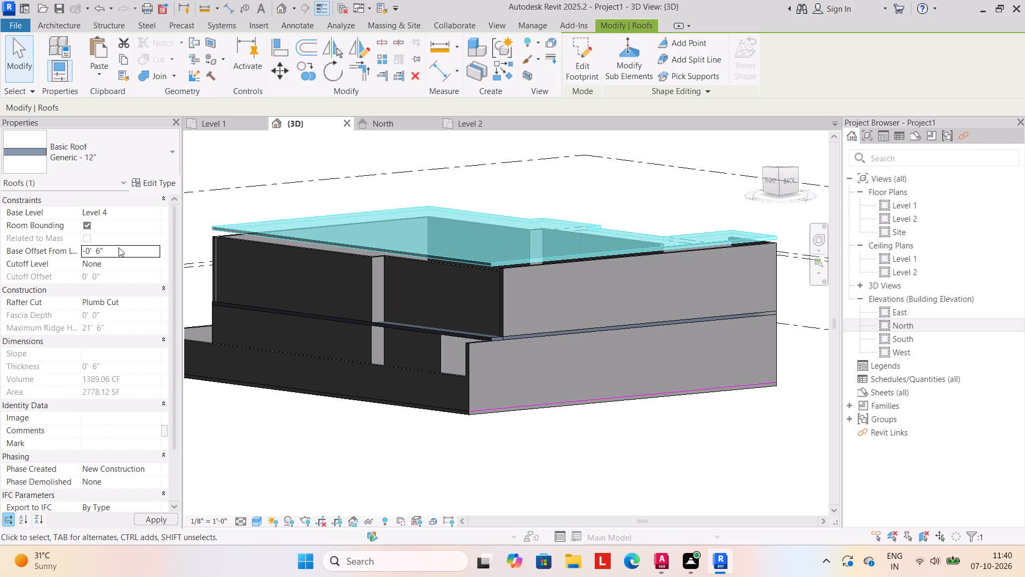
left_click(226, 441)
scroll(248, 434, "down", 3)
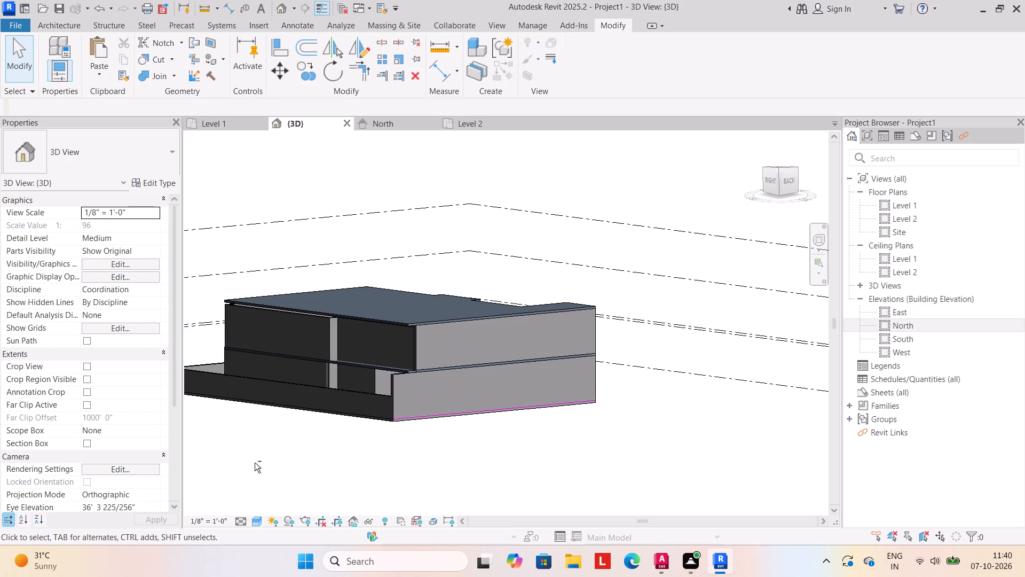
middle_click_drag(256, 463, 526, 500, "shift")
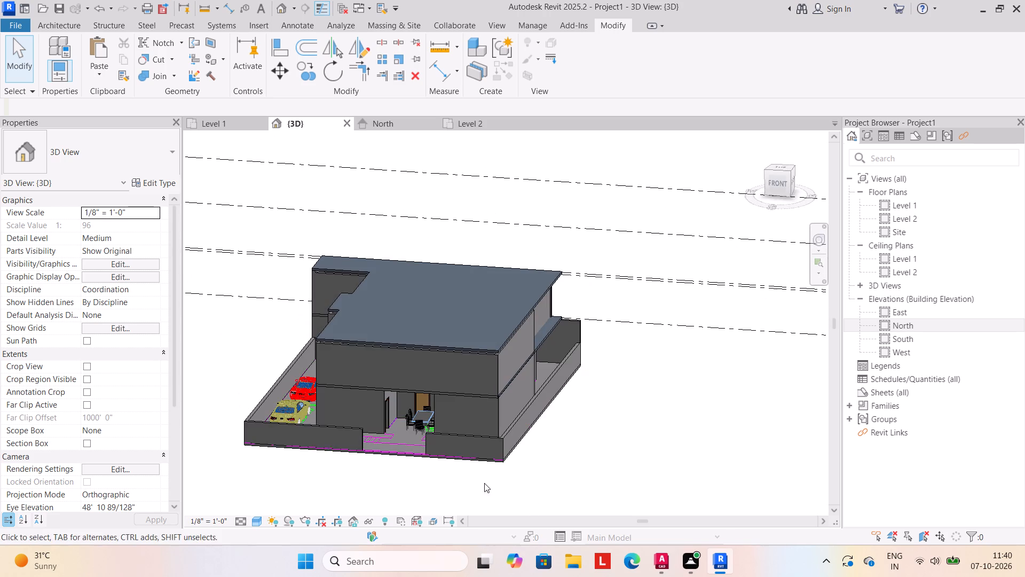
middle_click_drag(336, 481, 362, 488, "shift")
Delete the Level 4 roof covering the upper-storey walls.
left_click(420, 346)
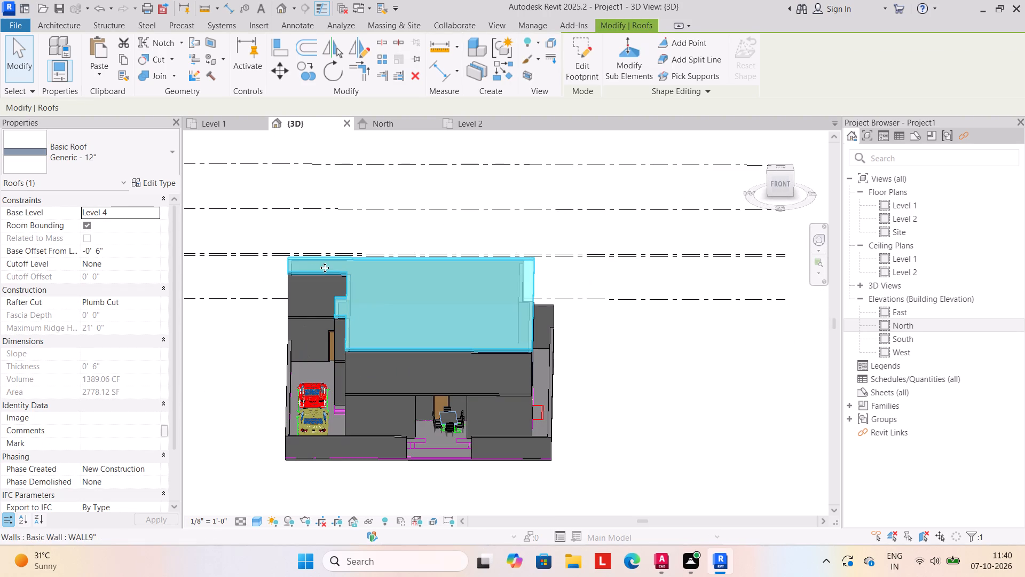
scroll(352, 384, "up", 5)
scroll(344, 385, "down", 2)
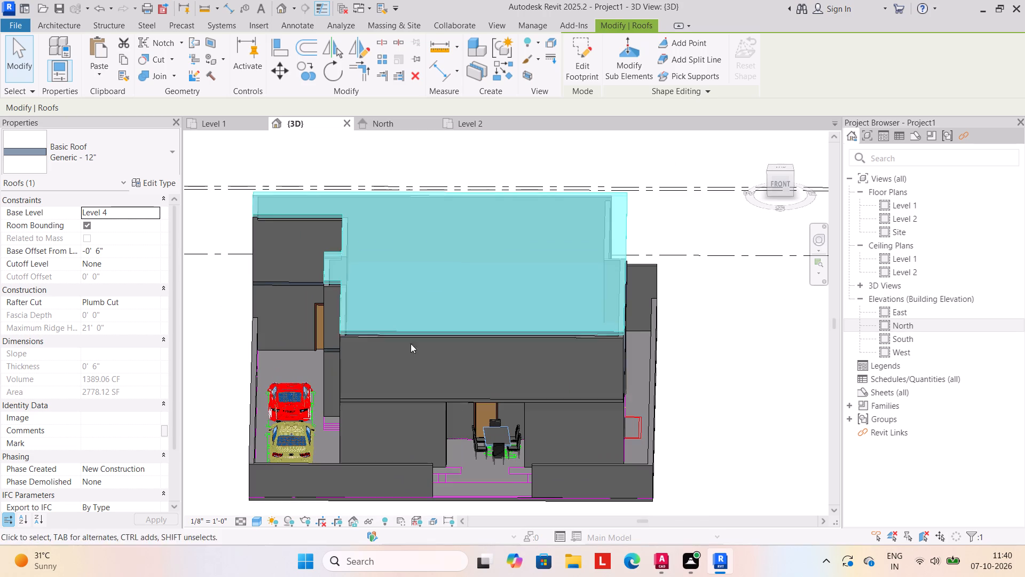
key("Escape")
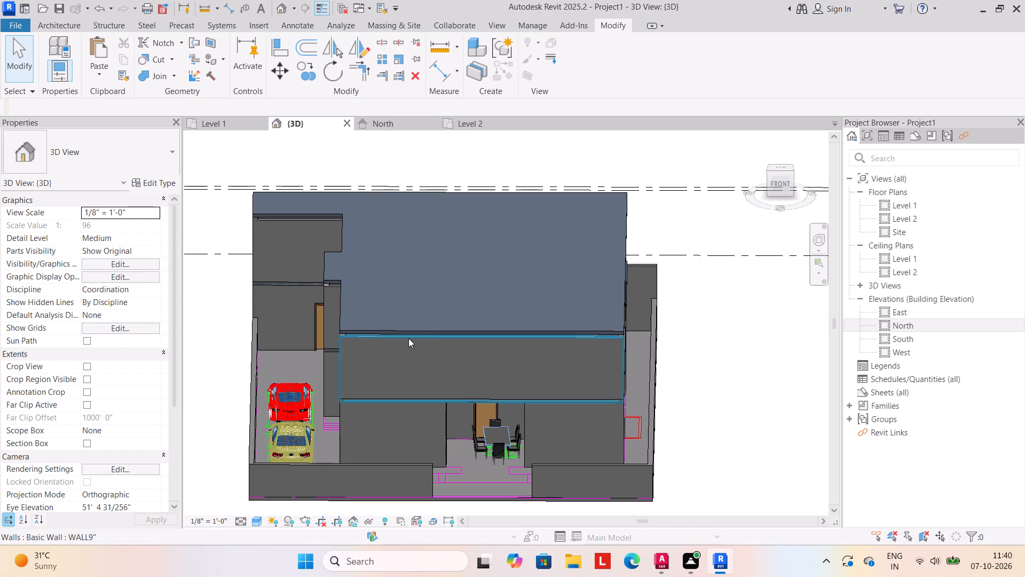
left_click(415, 332)
scroll(473, 360, "down", 2)
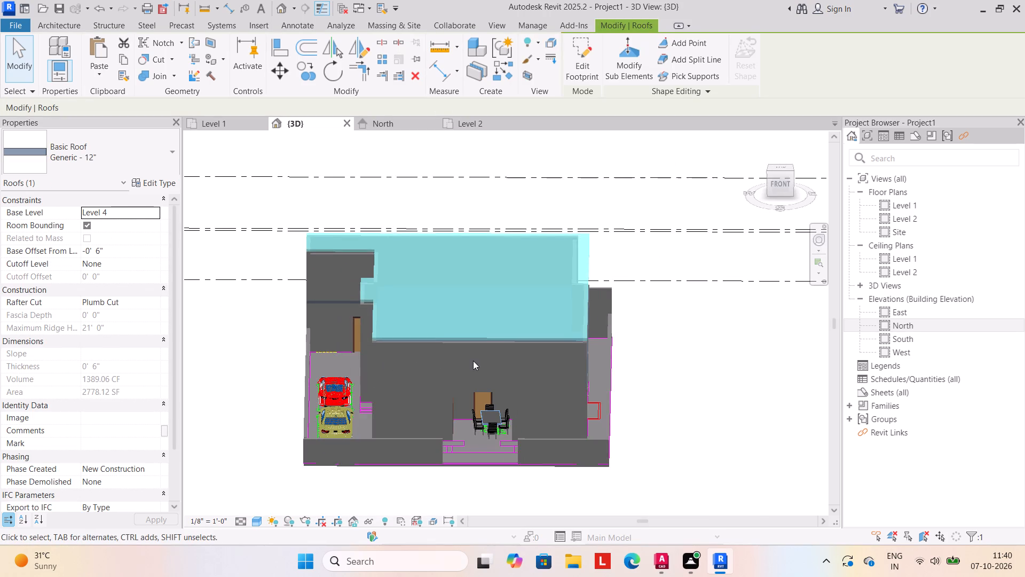
middle_click_drag(473, 361, 495, 349)
middle_click_drag(660, 494, 596, 498, "shift")
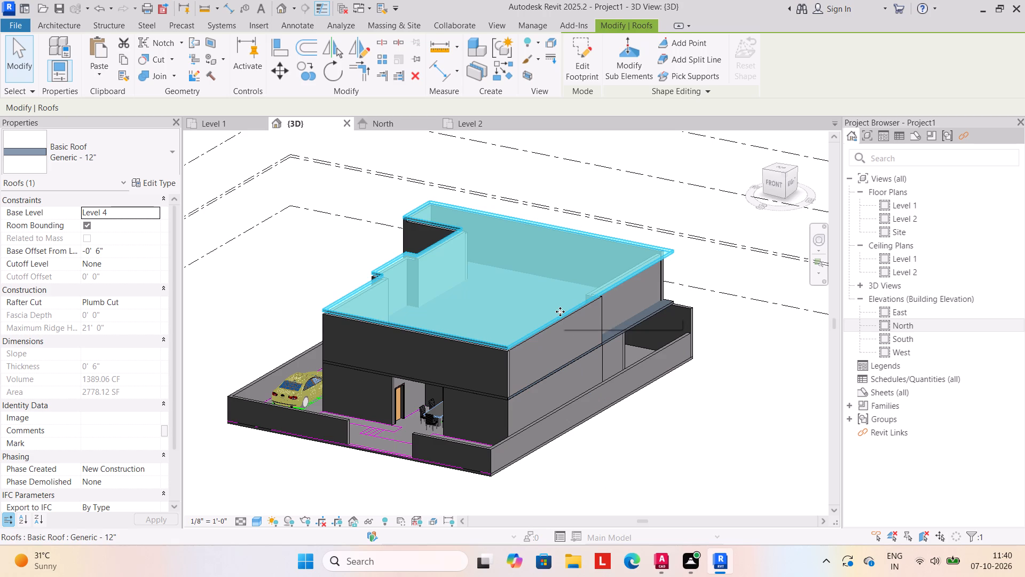
key("Delete")
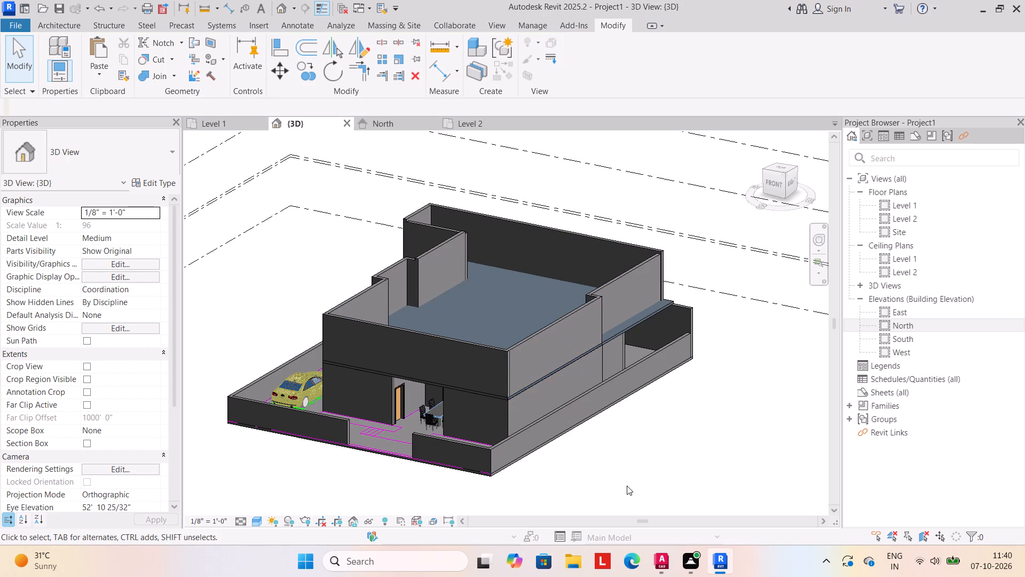
In the Level 2 plan, start a roof by footprint and sketch a boundary line about 52' 4" long along the rear wall's outer face.
middle_click_drag(623, 490, 687, 446, "shift")
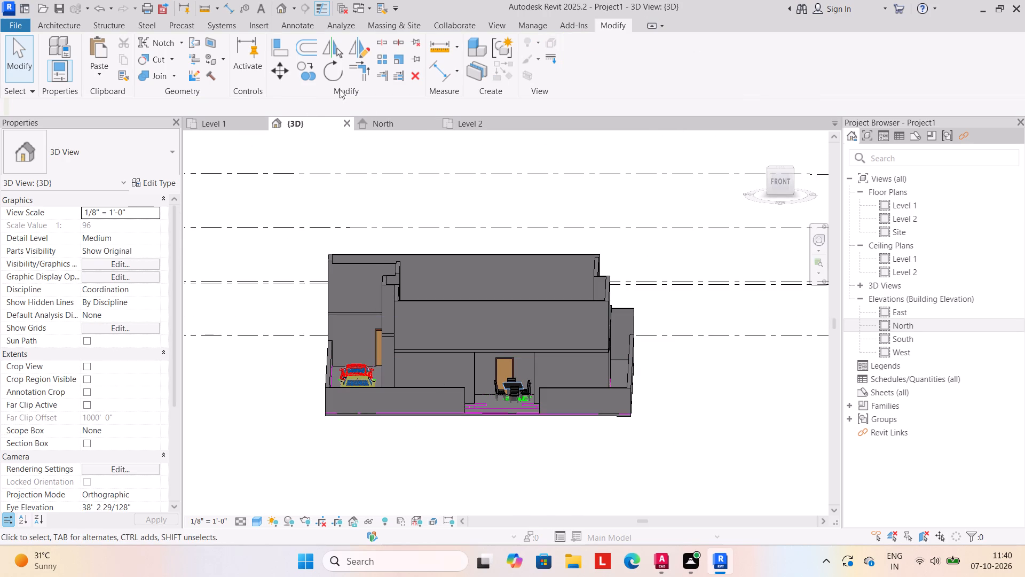
left_click(238, 125)
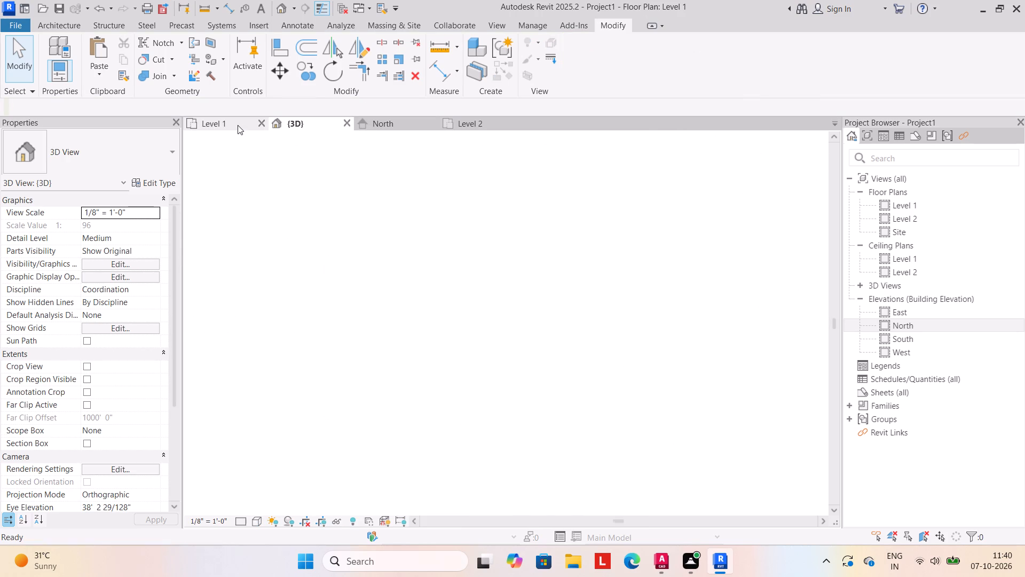
scroll(253, 239, "down", 3)
middle_click_drag(255, 240, 335, 263)
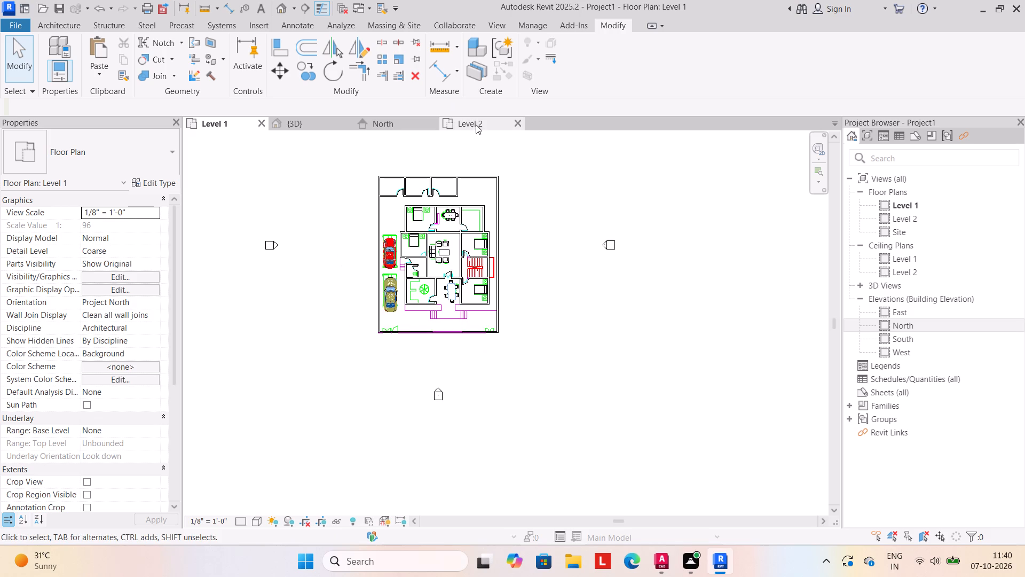
left_click(476, 122)
scroll(407, 230, "down", 1)
middle_click_drag(407, 230, 409, 216)
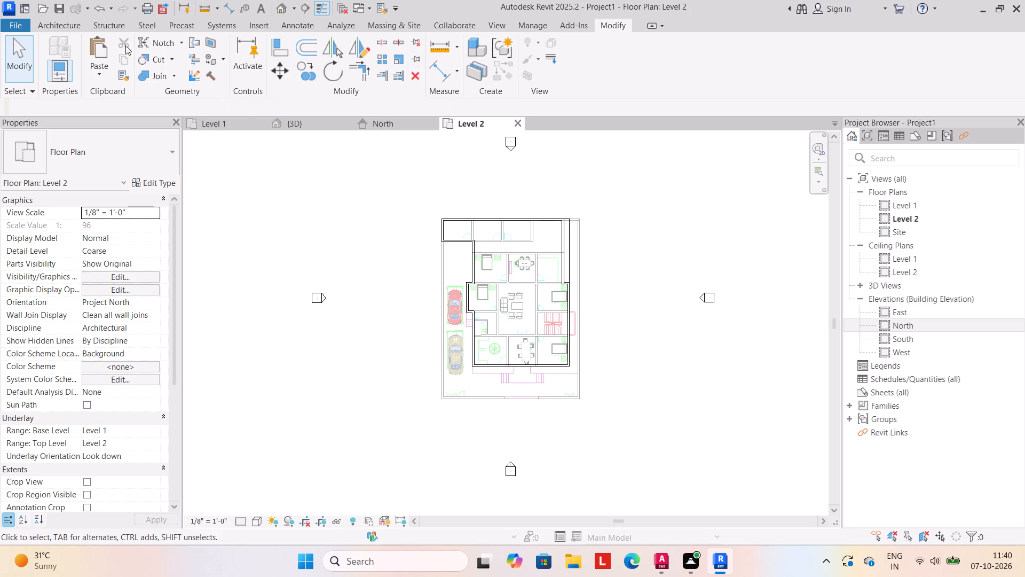
left_click(72, 26)
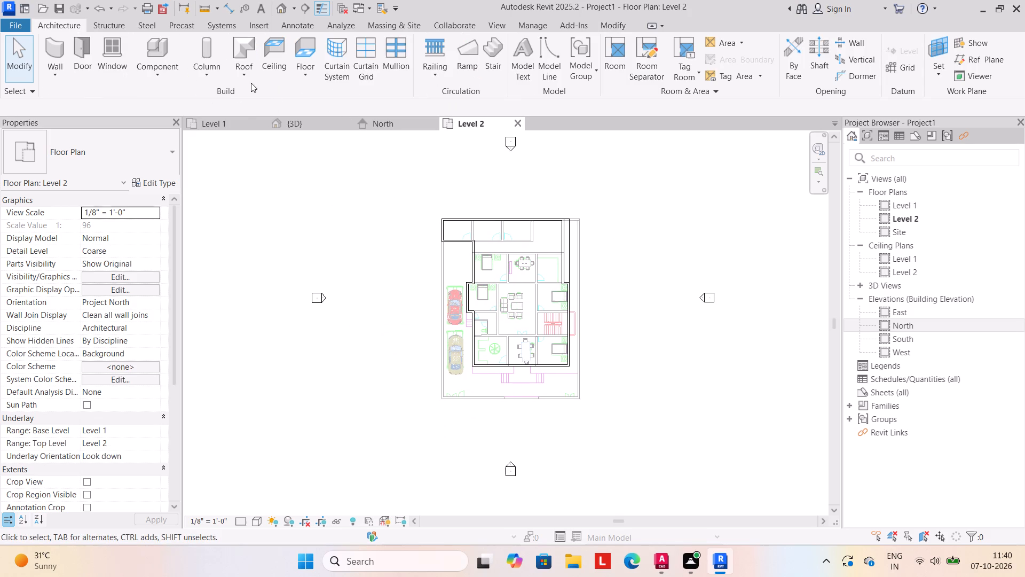
left_click(242, 75)
left_click(249, 93)
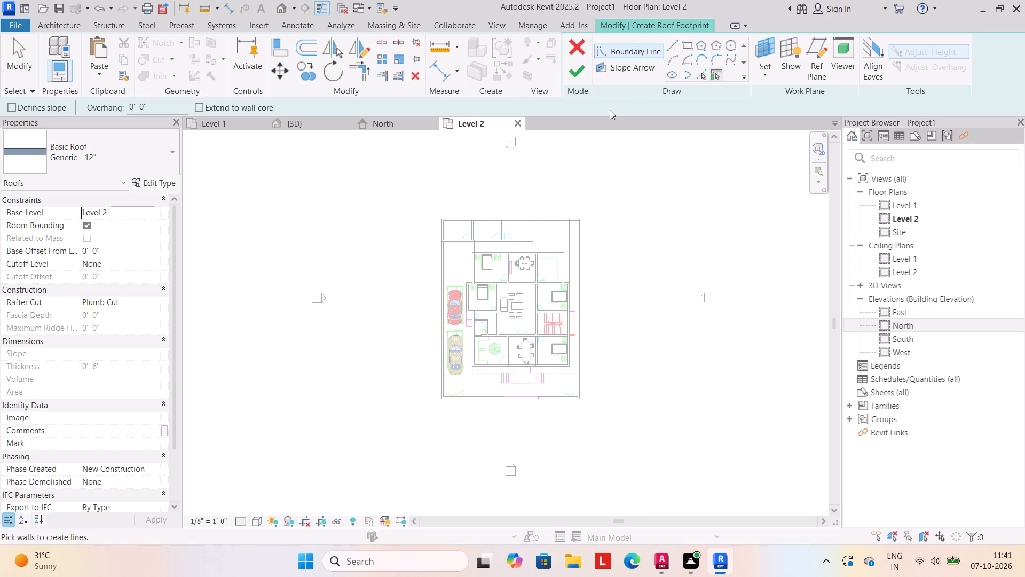
left_click(671, 41)
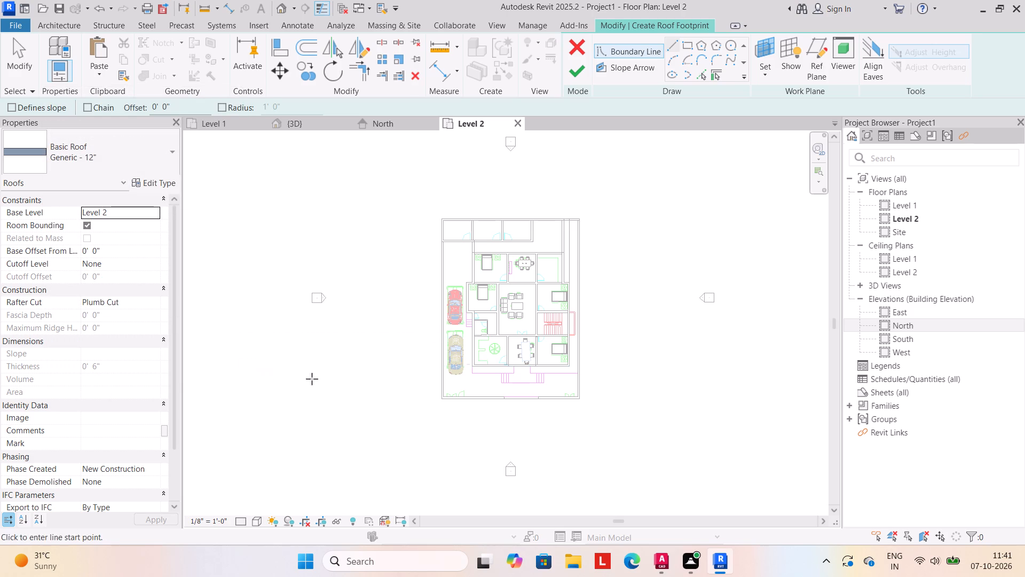
middle_click_drag(407, 475, 433, 478, "shift")
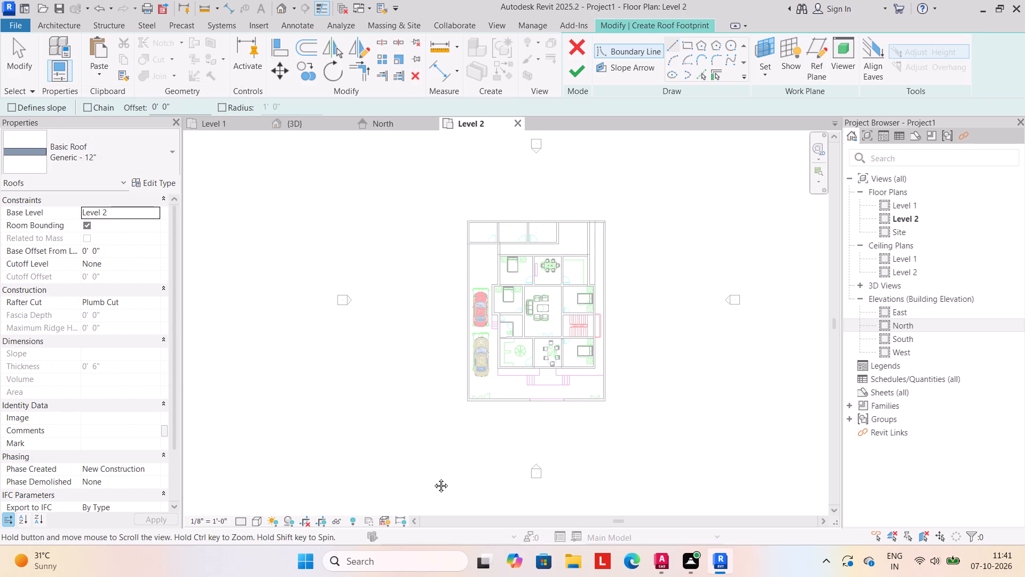
middle_click_drag(433, 478, 434, 478, "shift")
scroll(628, 268, "up", 2)
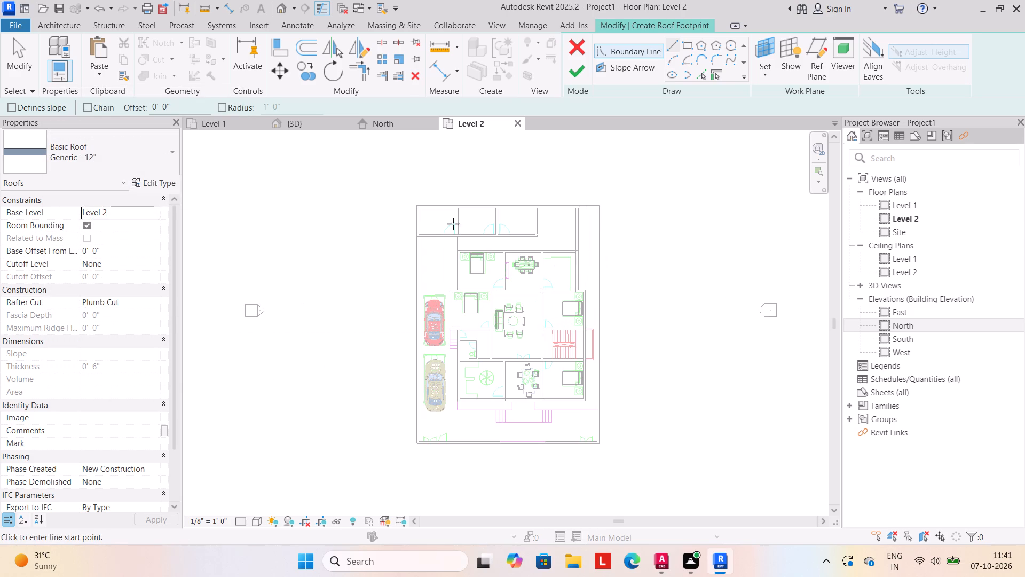
scroll(420, 200, "up", 2)
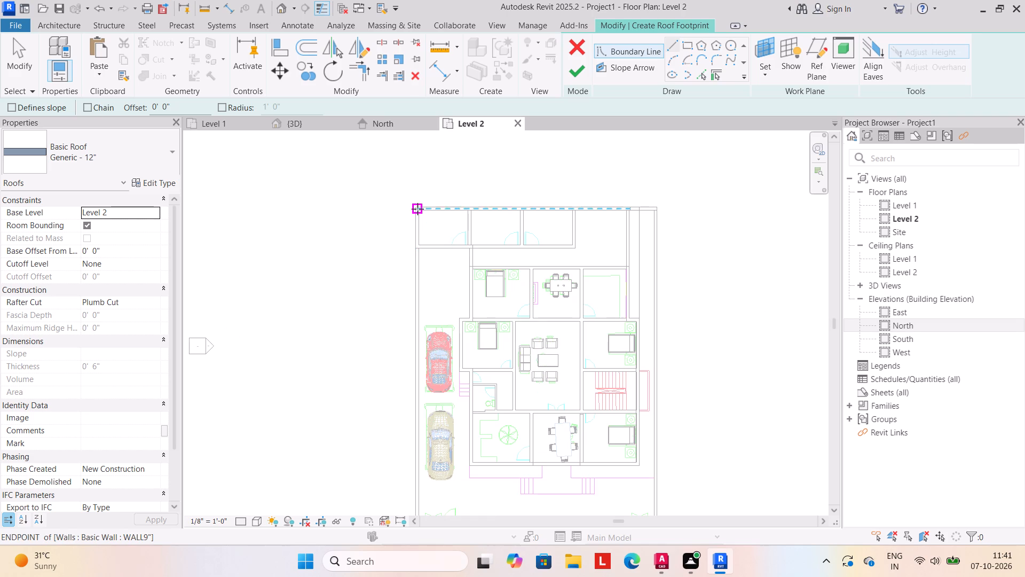
left_click_drag(417, 206, 423, 206)
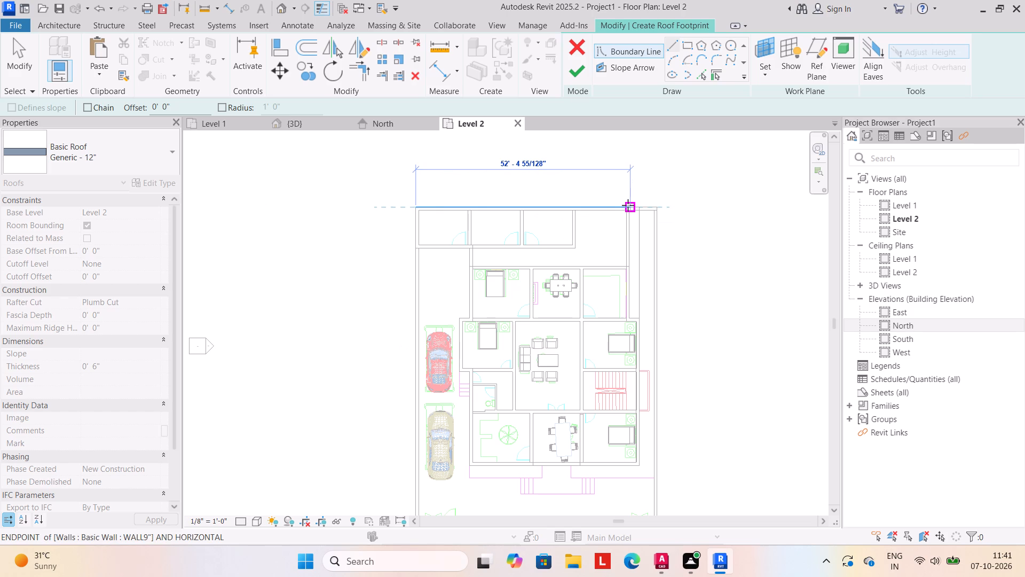
left_click(628, 206)
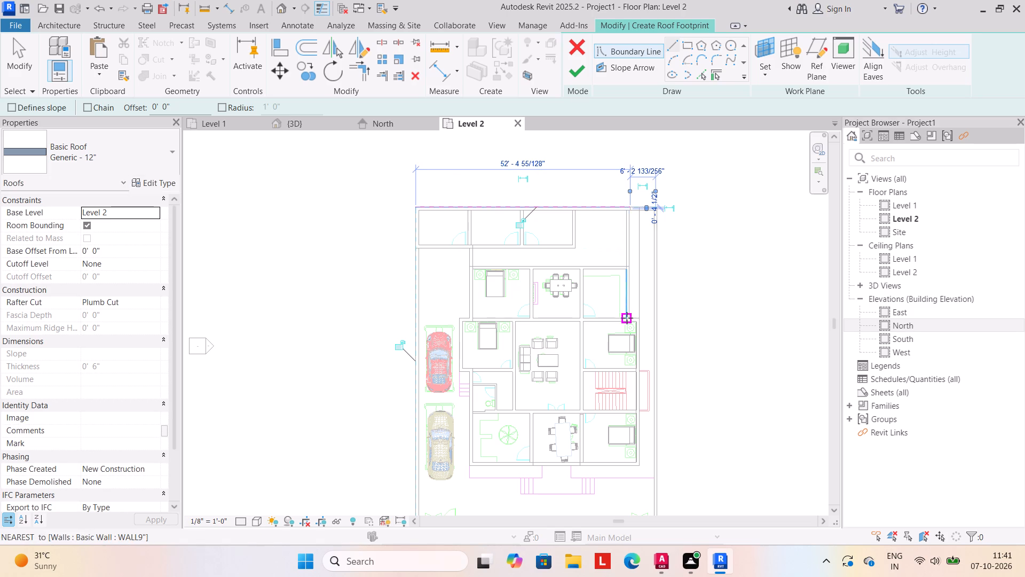
Sketch the next roof boundary line from the rear line's right end along the right-side wall's outer face.
key("Escape")
scroll(623, 224, "up", 3)
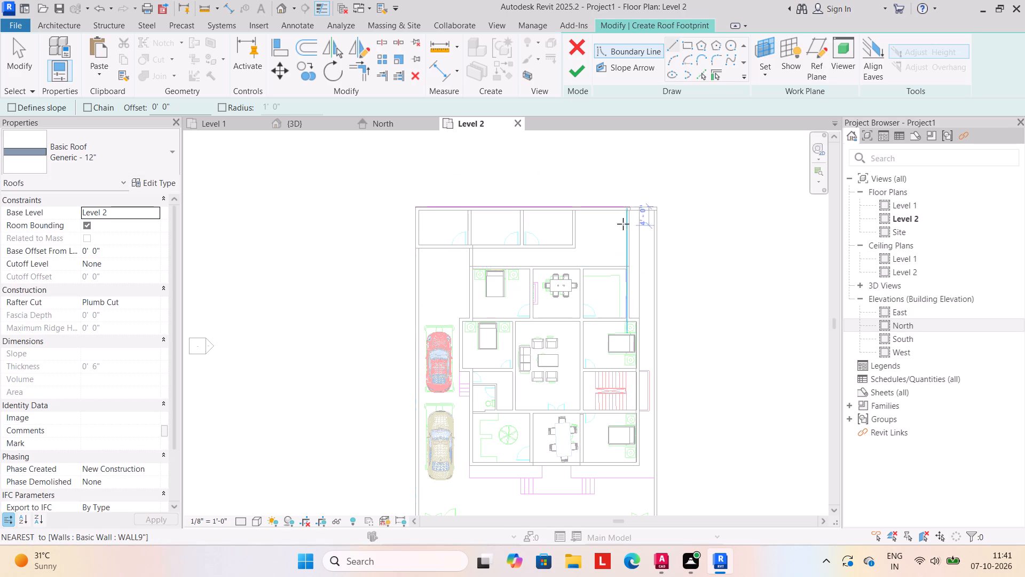
scroll(623, 224, "up", 4)
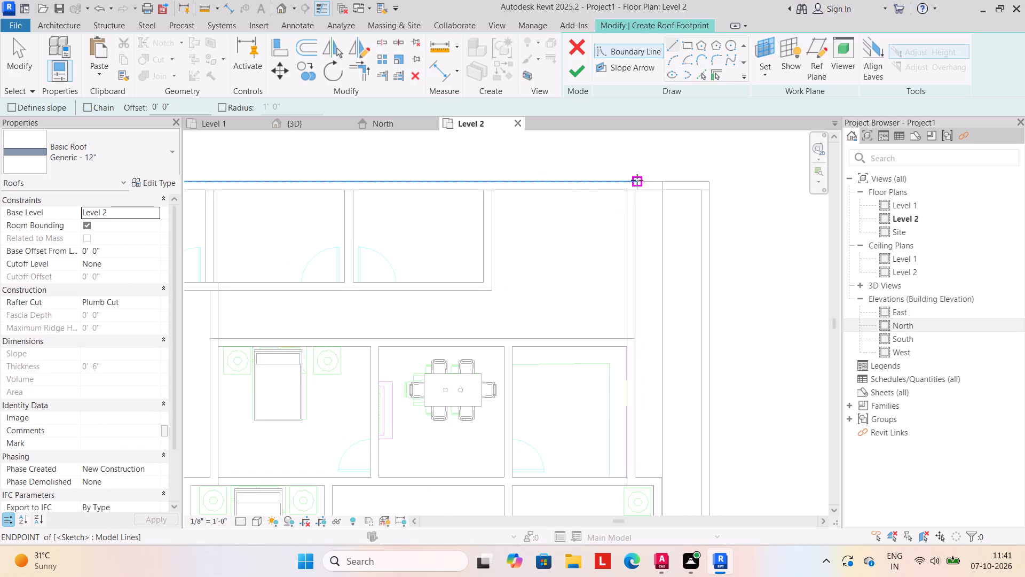
left_click(637, 180)
key("Escape")
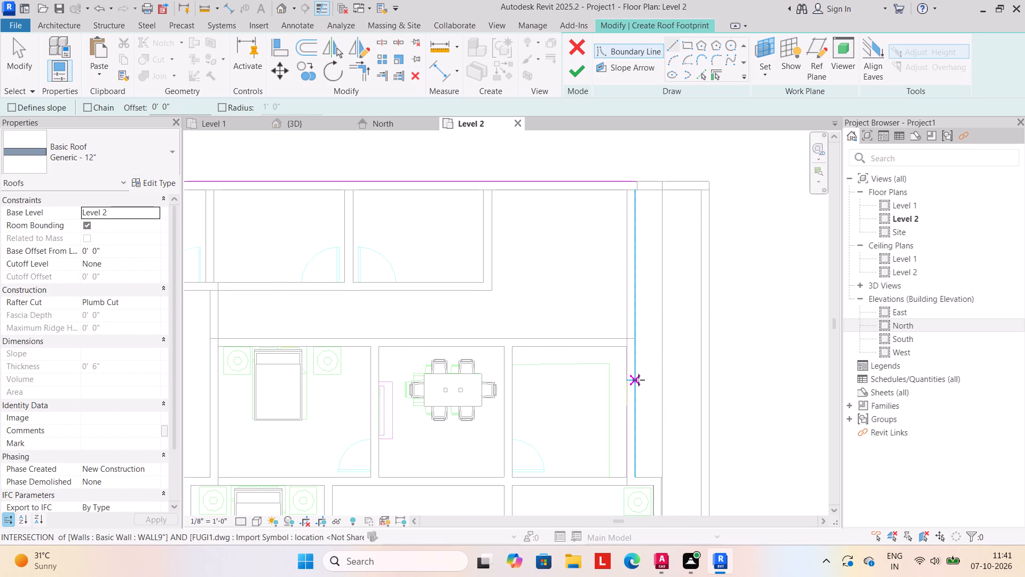
scroll(638, 380, "down", 2)
middle_click_drag(639, 379, 667, 358)
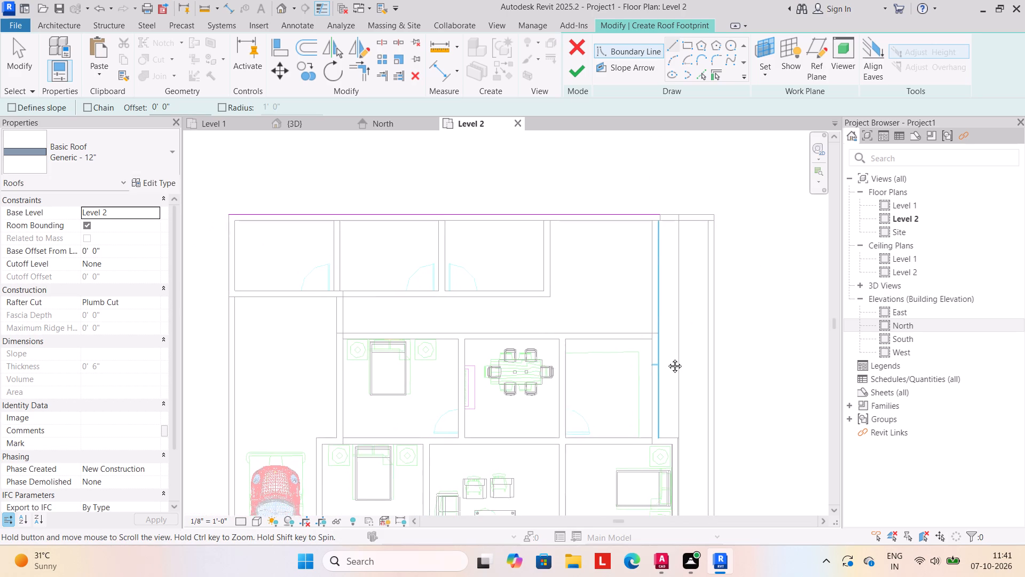
Sketch a 9-inch roof boundary line across the wall thickness at the top boundary's east end, plus a short horizontal segment at its lower end.
middle_click_drag(667, 358, 669, 355)
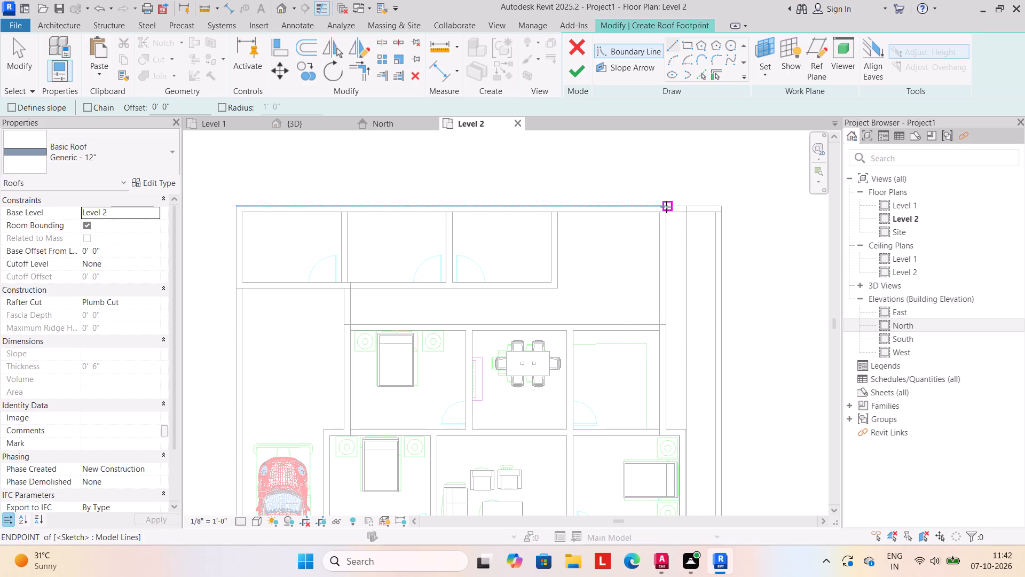
key("Escape")
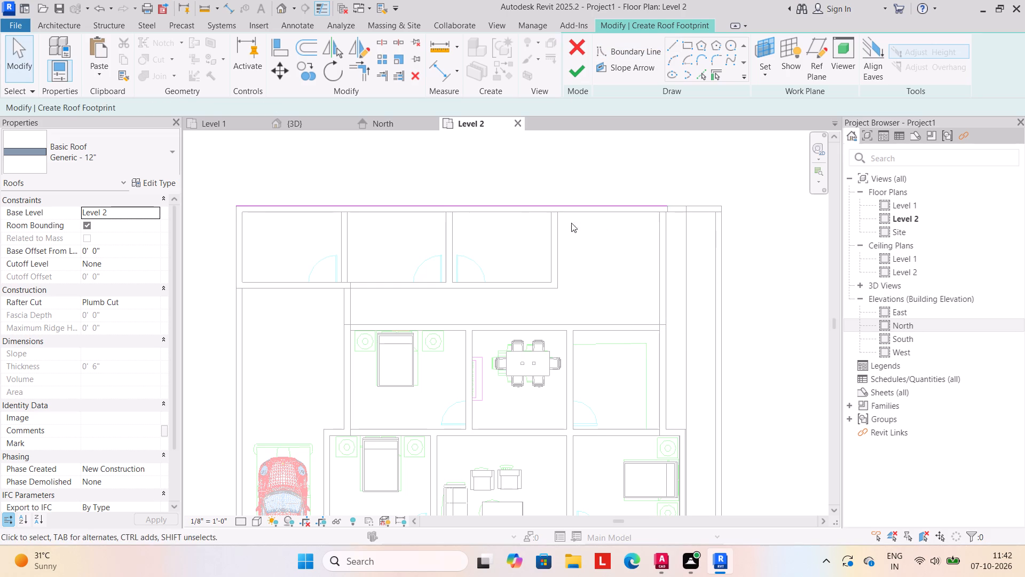
left_click(671, 42)
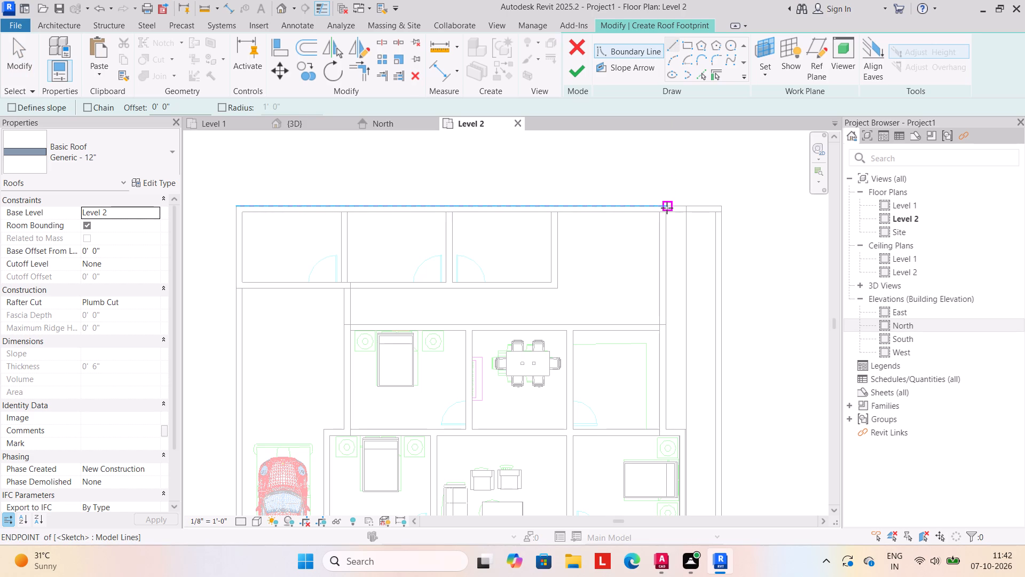
left_click(667, 207)
scroll(667, 213, "up", 4)
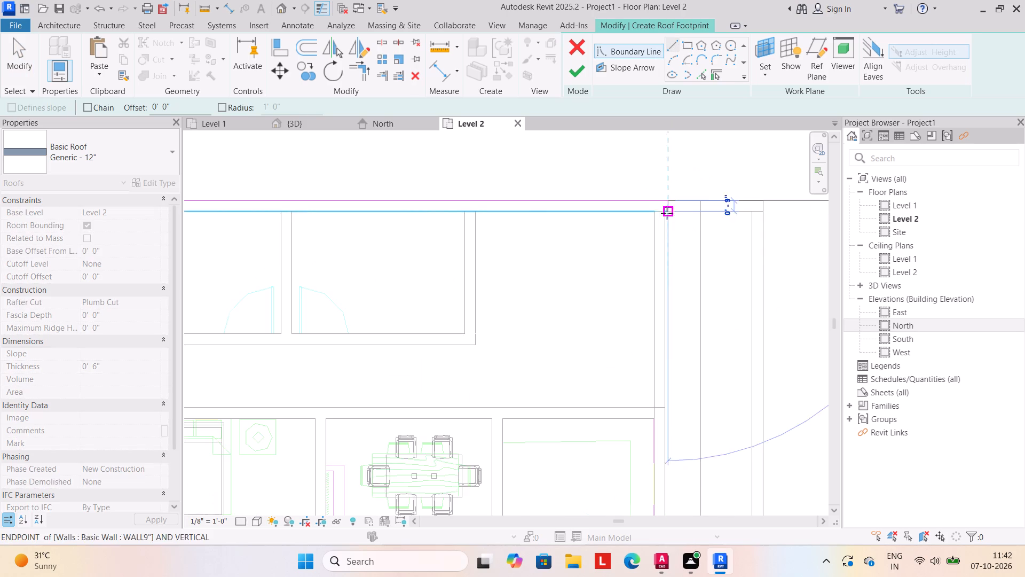
left_click(668, 210)
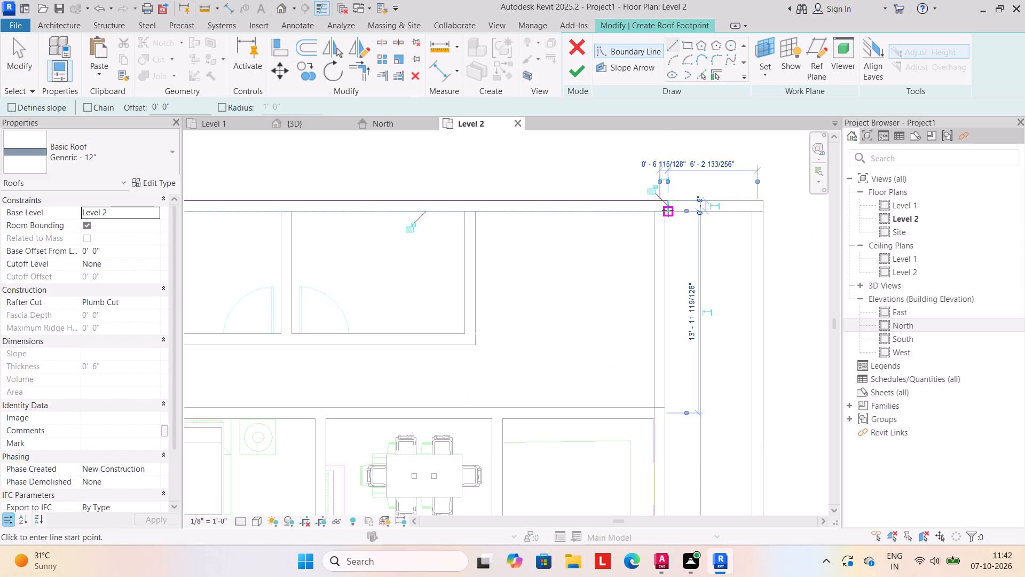
left_click(668, 212)
left_click(663, 212)
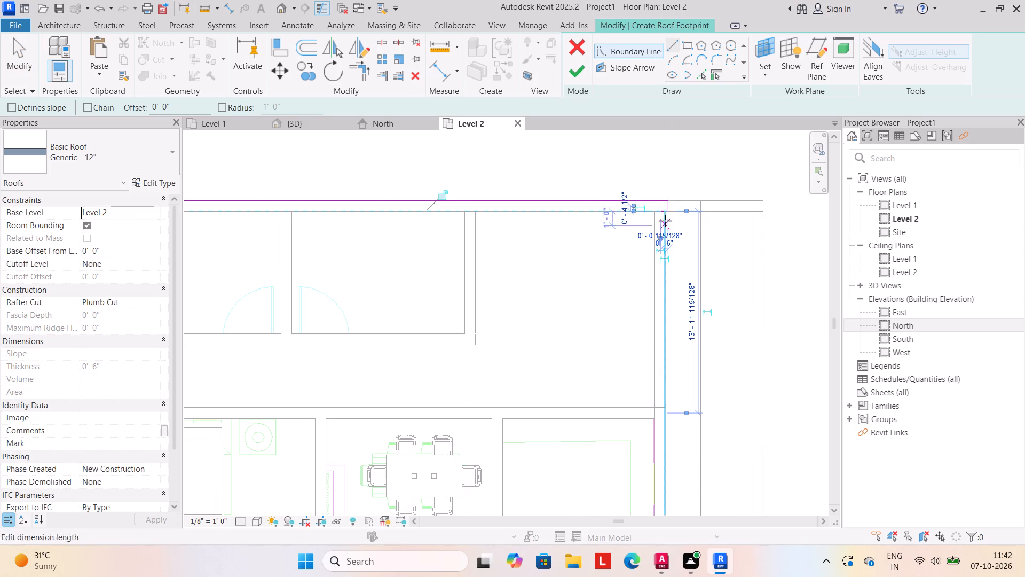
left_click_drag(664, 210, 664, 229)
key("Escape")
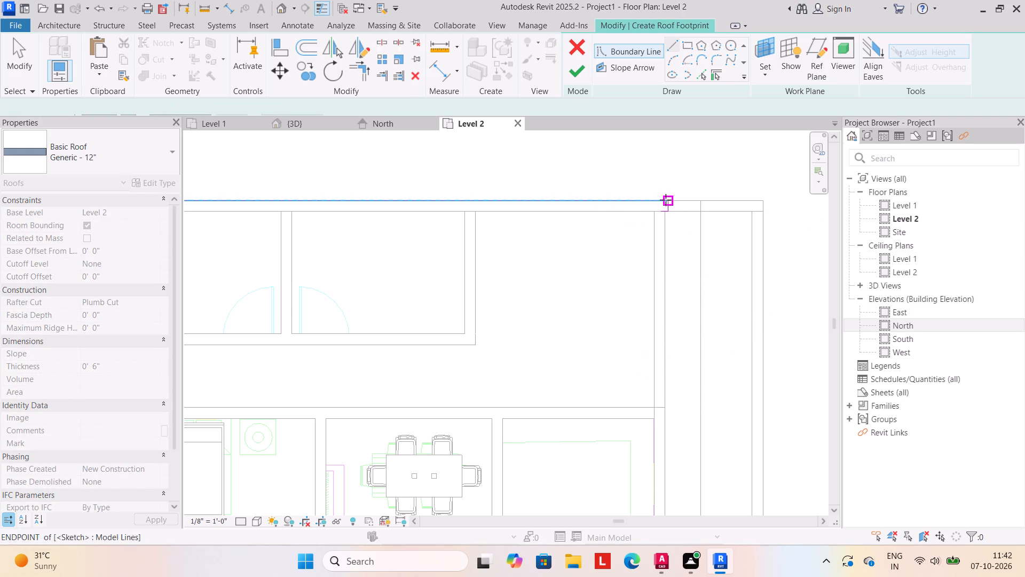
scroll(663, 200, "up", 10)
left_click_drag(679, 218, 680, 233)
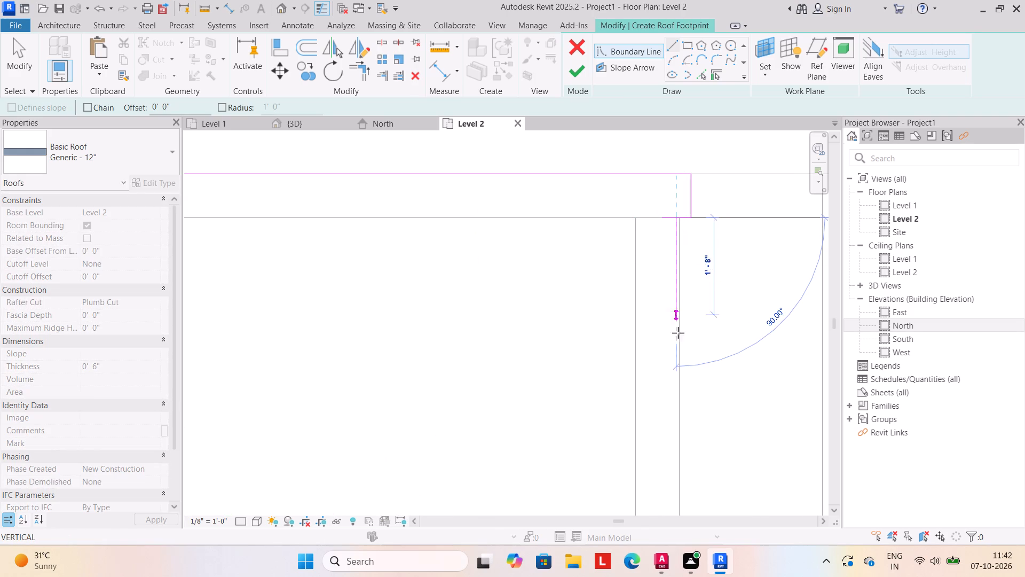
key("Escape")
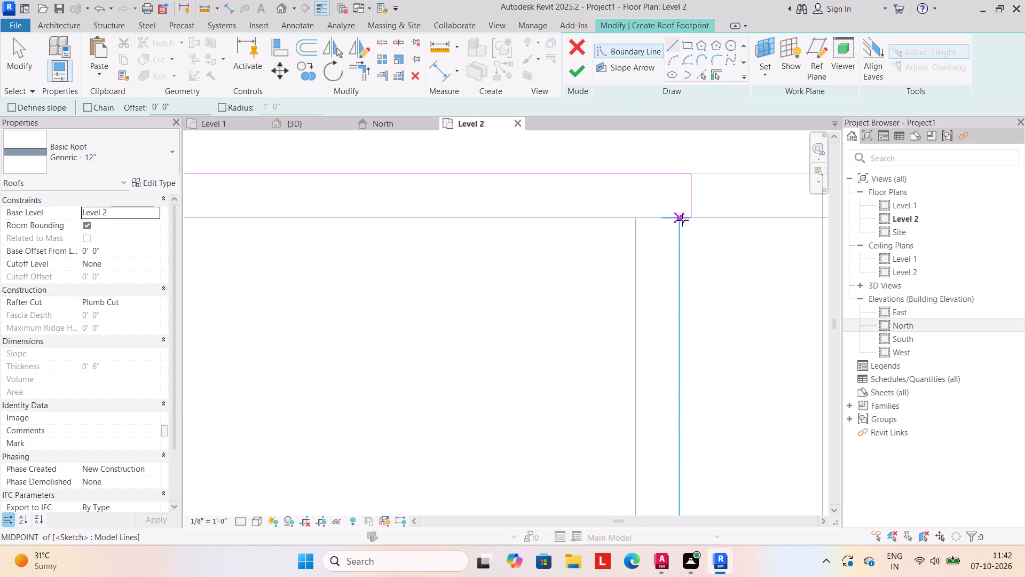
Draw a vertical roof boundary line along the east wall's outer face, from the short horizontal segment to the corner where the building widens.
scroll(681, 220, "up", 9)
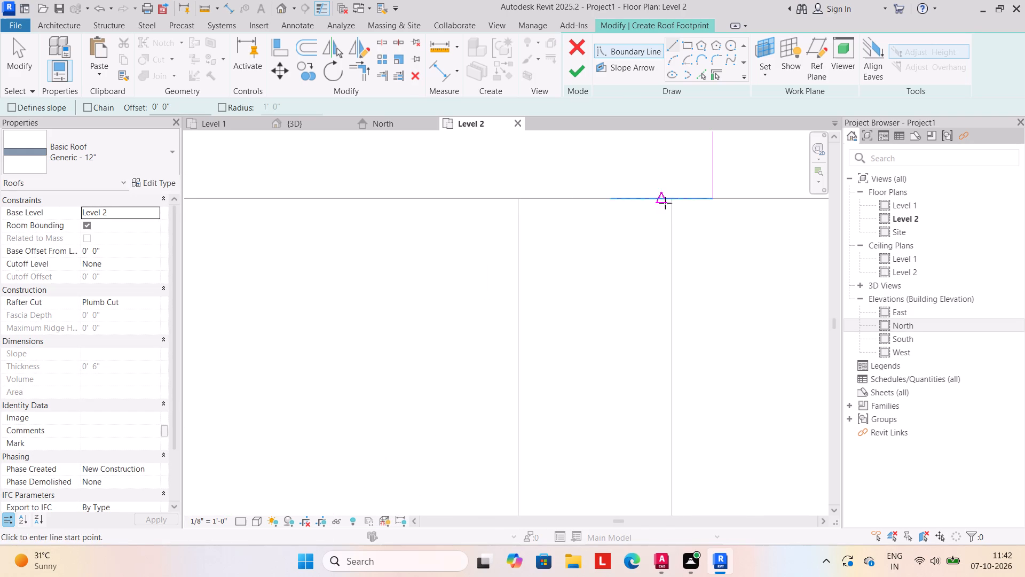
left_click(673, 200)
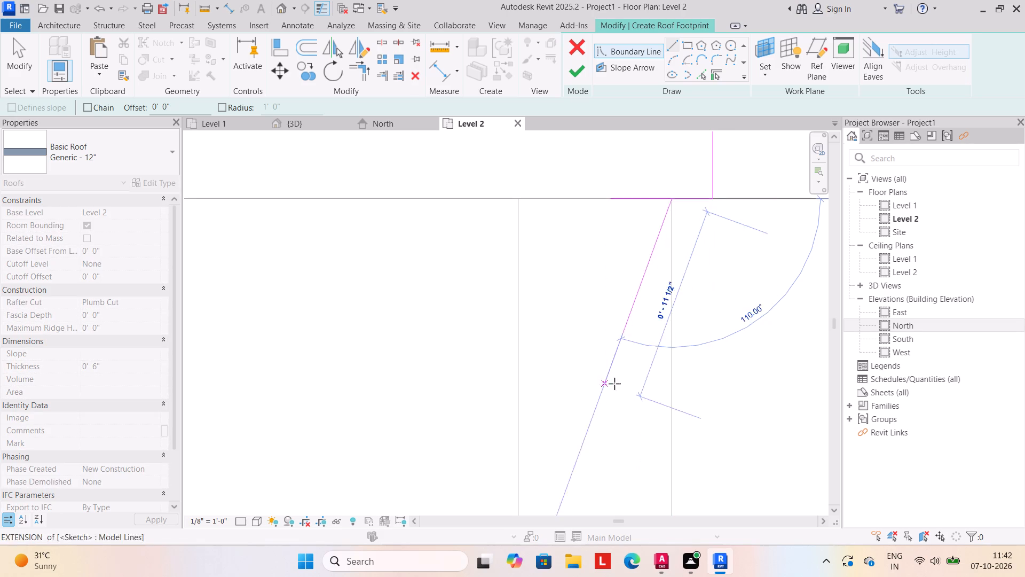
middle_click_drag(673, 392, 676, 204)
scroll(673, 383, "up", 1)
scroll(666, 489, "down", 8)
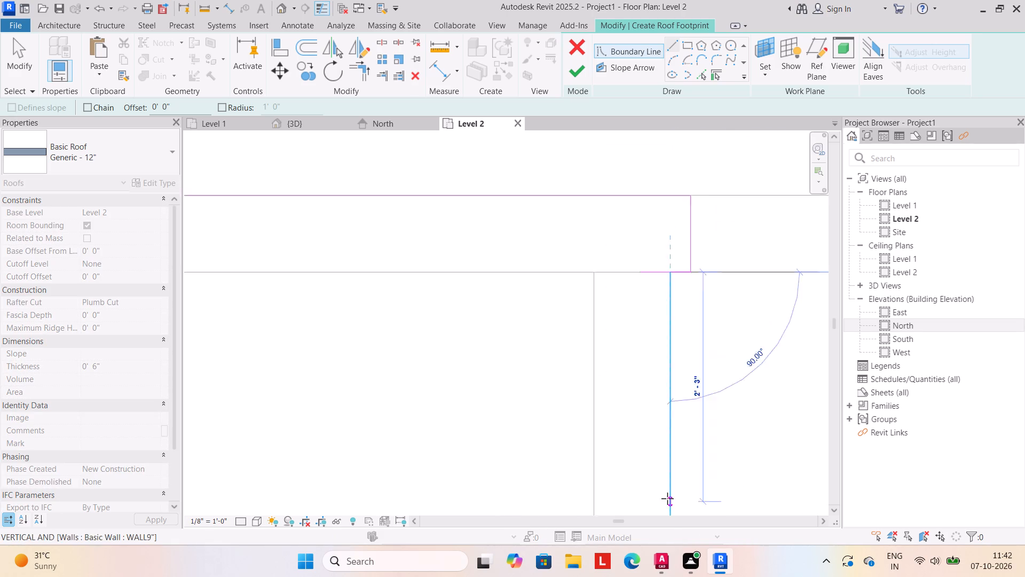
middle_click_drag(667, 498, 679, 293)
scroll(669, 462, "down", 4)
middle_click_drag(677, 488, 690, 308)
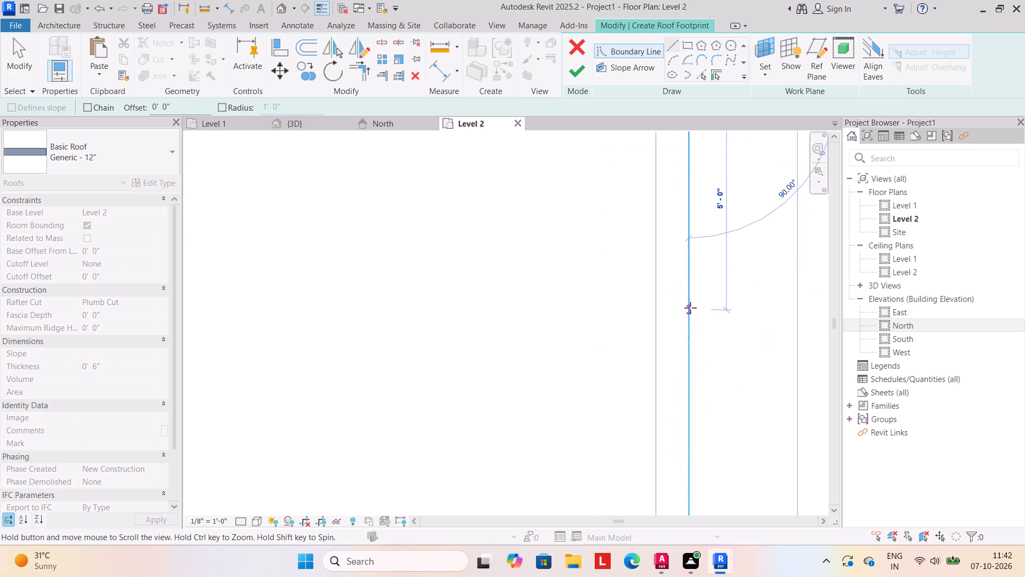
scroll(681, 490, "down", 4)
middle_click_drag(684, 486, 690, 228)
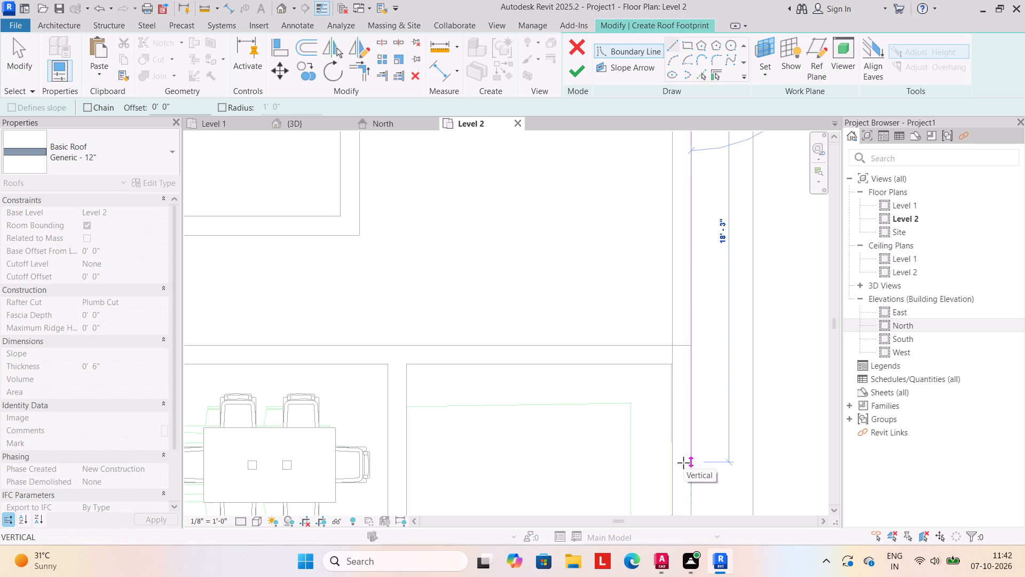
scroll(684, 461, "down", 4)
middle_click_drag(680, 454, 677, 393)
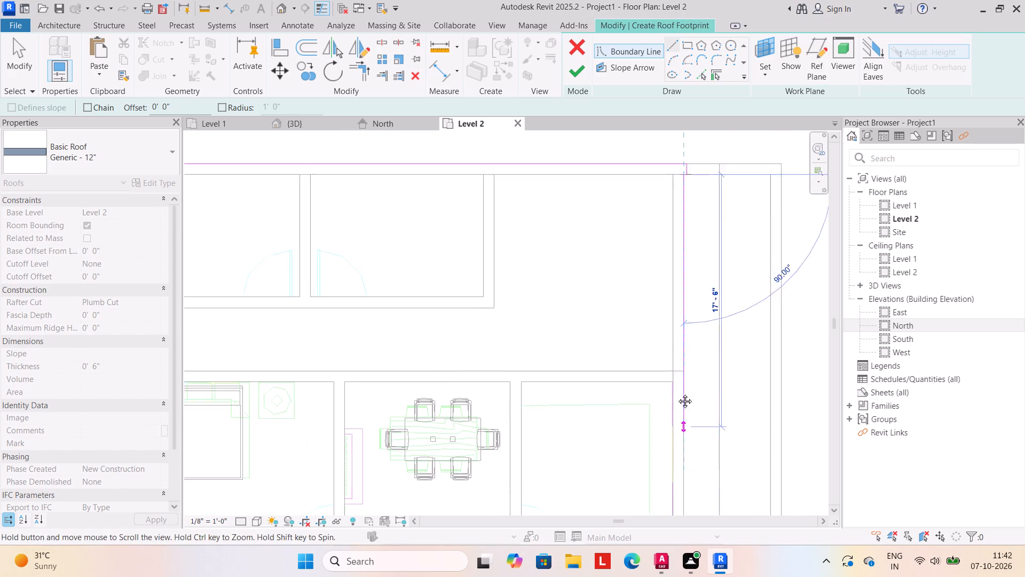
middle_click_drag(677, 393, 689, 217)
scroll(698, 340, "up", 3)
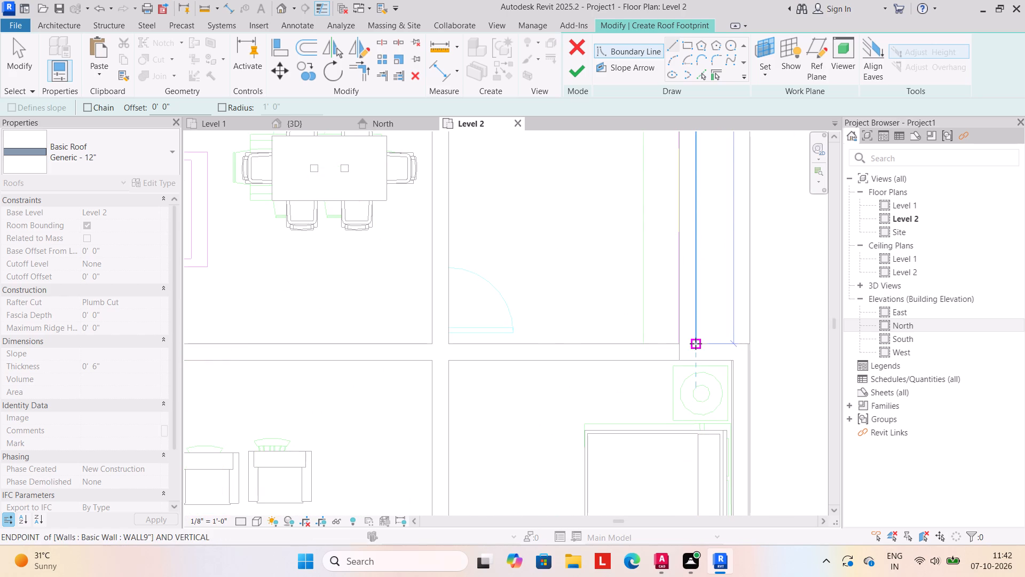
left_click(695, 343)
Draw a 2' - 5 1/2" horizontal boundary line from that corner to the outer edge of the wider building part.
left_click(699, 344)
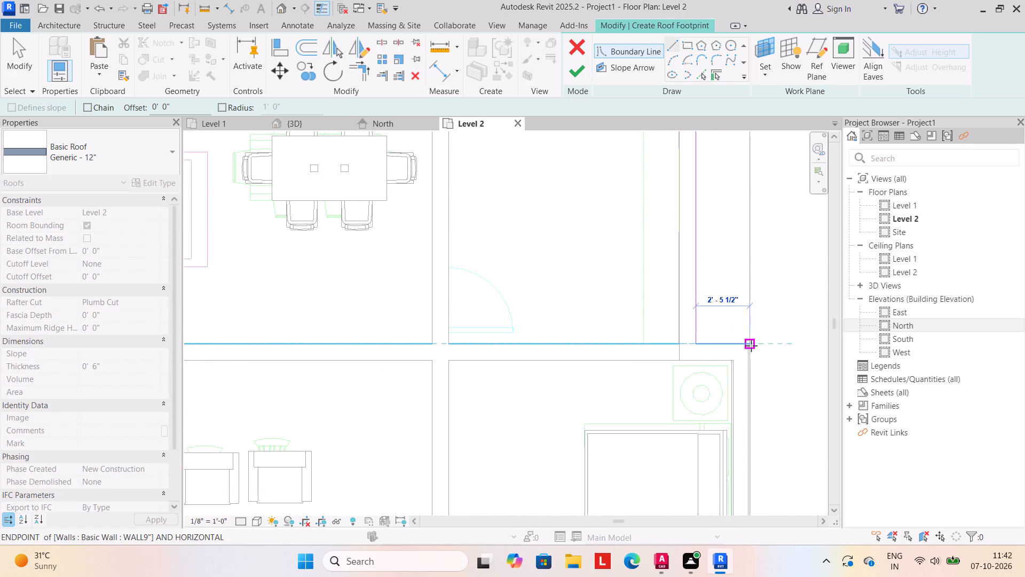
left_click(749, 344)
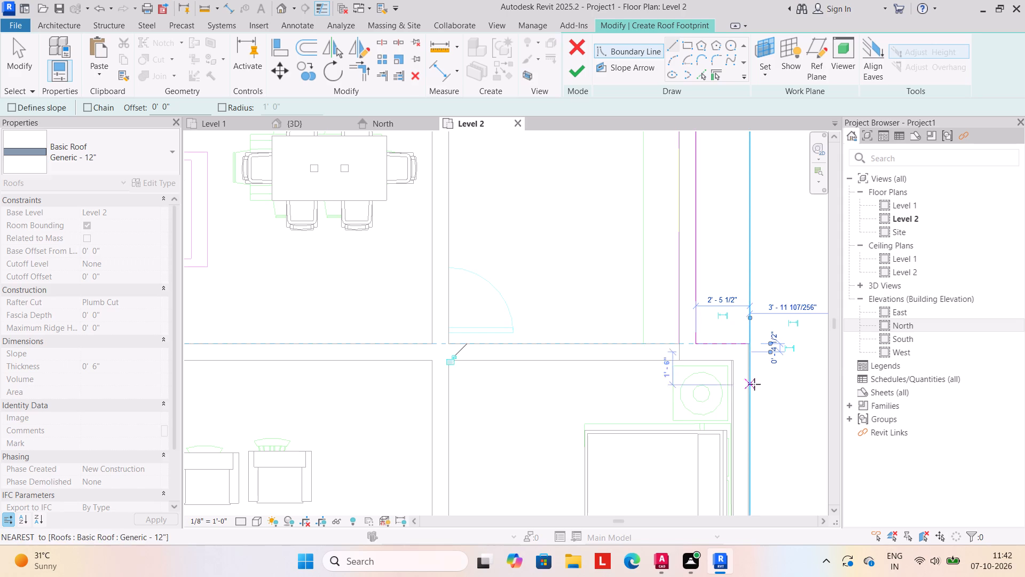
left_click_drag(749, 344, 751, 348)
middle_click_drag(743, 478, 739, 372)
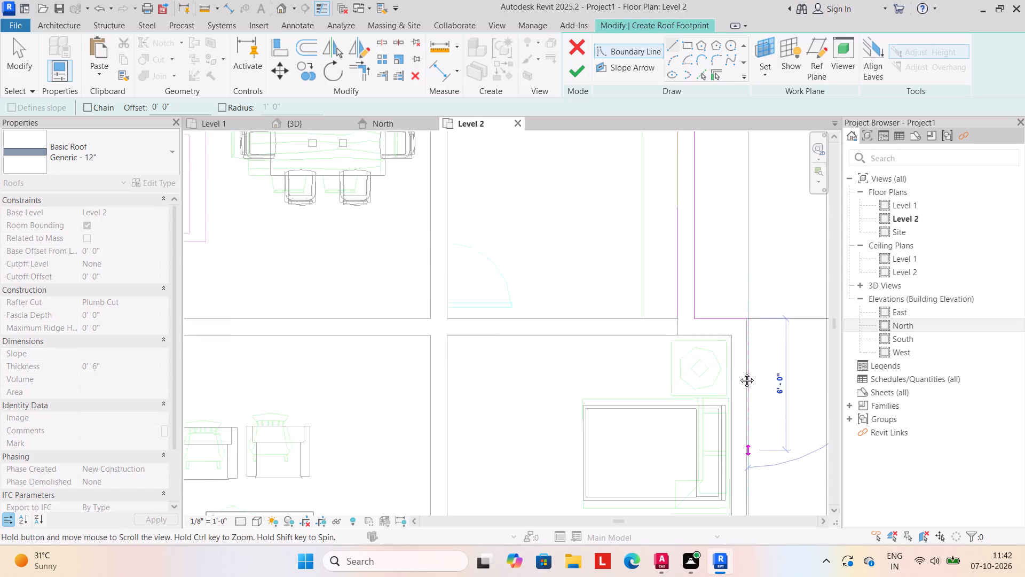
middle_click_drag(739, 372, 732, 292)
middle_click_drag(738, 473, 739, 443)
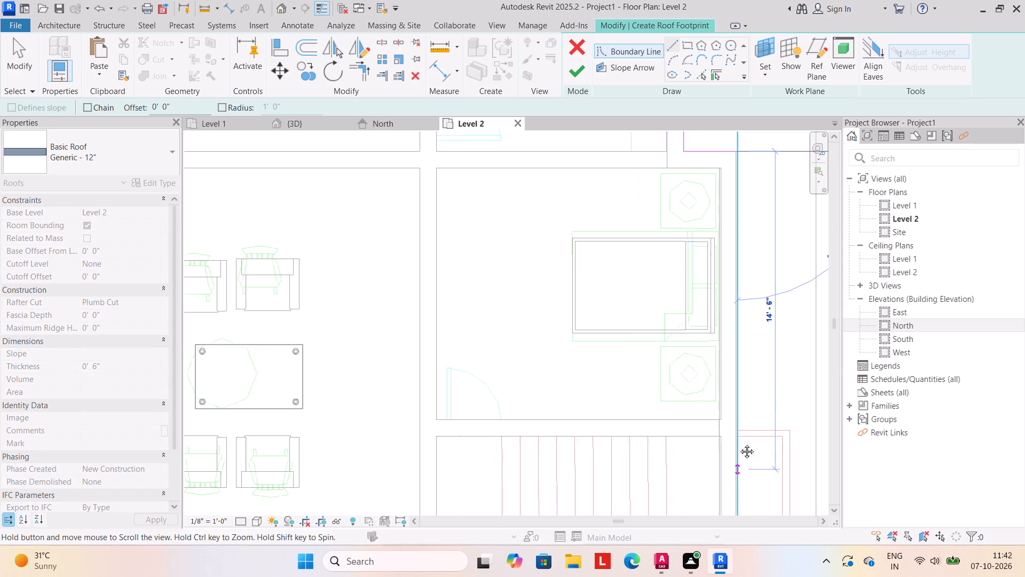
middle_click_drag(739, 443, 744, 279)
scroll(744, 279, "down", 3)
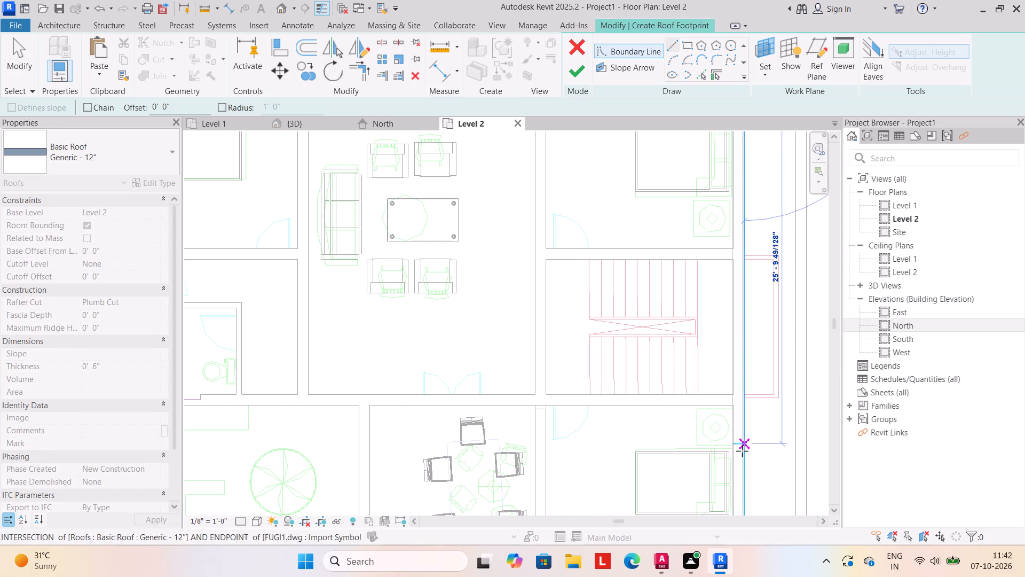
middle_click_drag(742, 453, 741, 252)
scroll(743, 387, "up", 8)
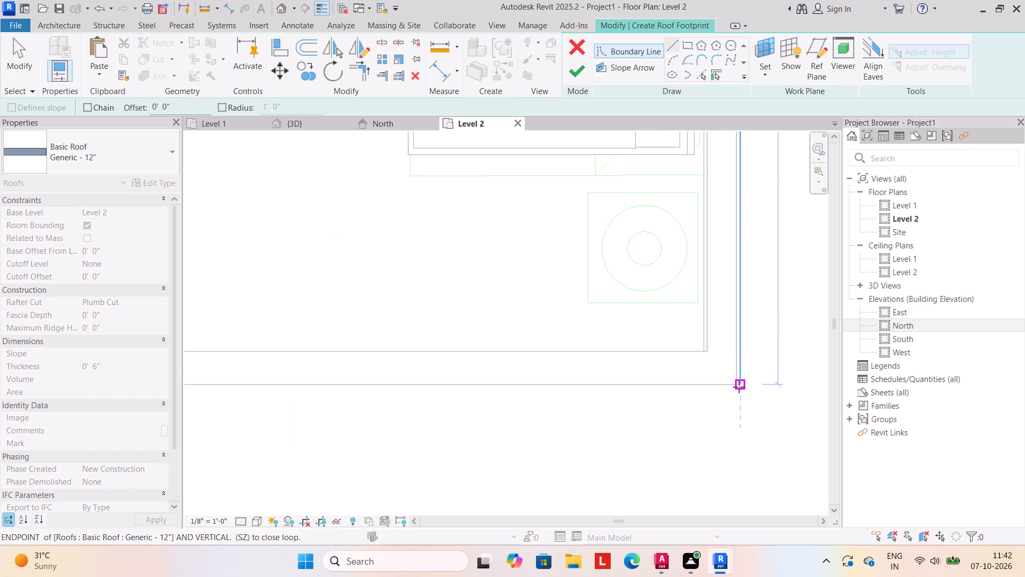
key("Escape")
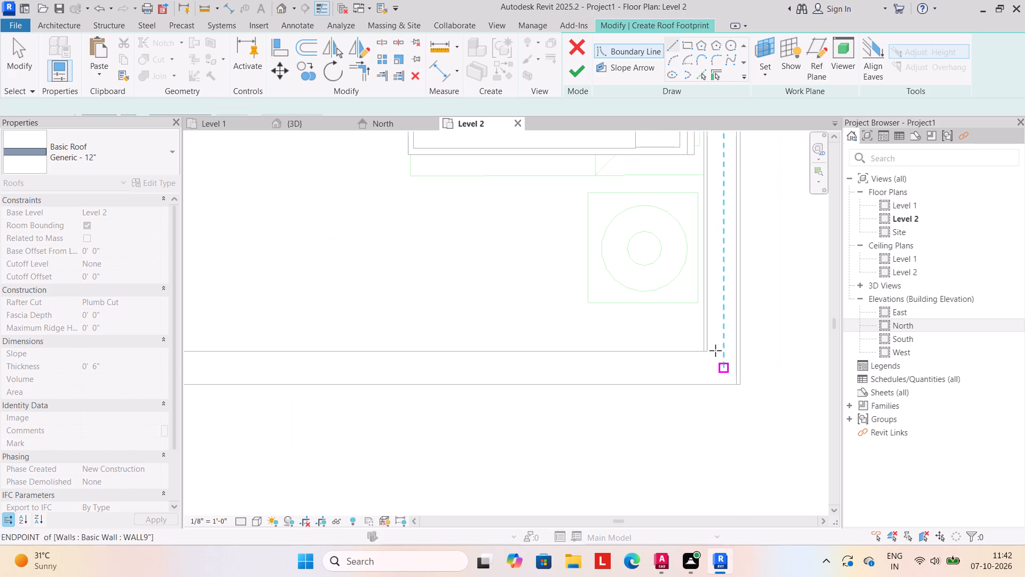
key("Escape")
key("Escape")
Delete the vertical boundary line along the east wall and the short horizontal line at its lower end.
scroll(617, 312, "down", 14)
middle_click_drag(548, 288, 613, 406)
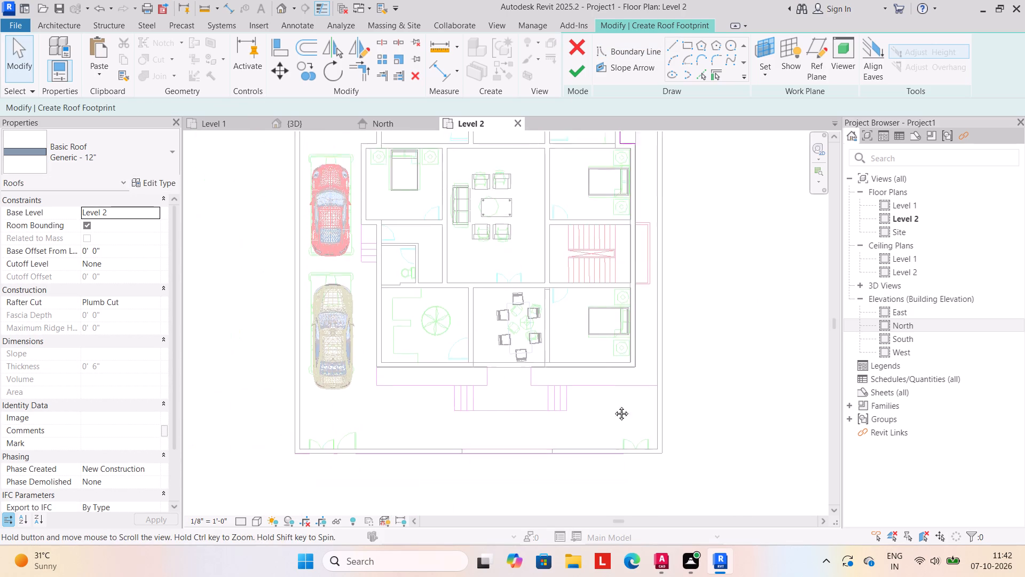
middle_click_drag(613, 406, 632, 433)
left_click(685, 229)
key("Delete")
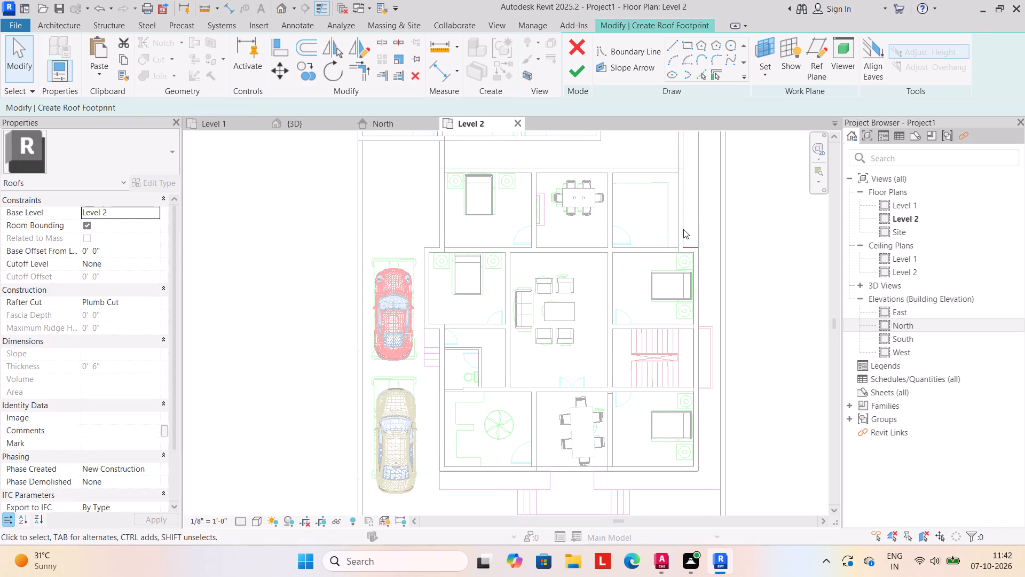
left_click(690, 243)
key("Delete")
Delete the long horizontal roof boundary line along the north wall of the building.
scroll(620, 233, "down", 4)
middle_click_drag(606, 232, 604, 279)
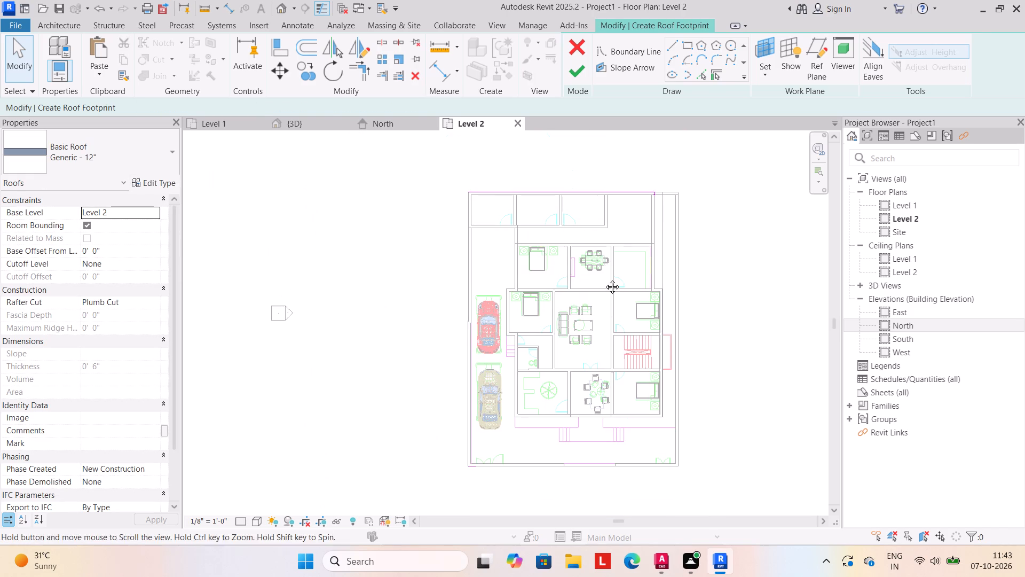
middle_click_drag(604, 279, 604, 278)
left_click(597, 188)
key("Delete")
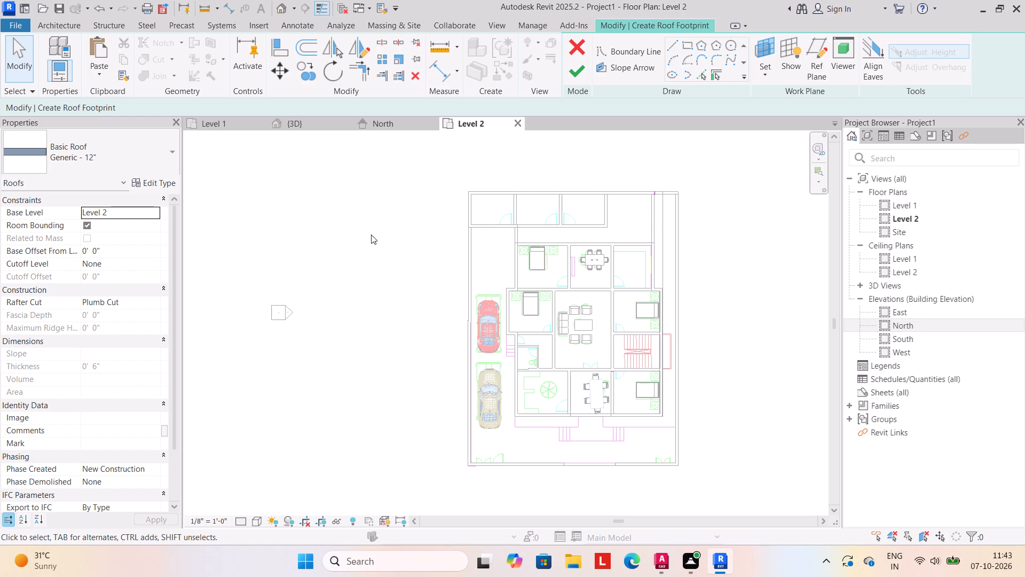
Set the roof's base level to Level 4.
scroll(445, 298, "down", 4)
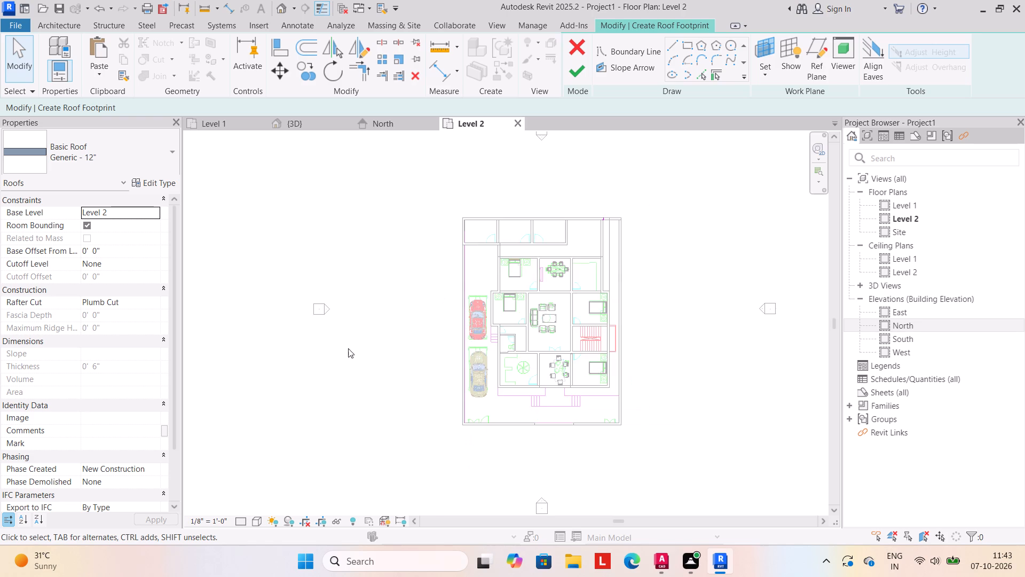
middle_click_drag(325, 400, 368, 401, "shift")
middle_click_drag(324, 289, 316, 292, "shift")
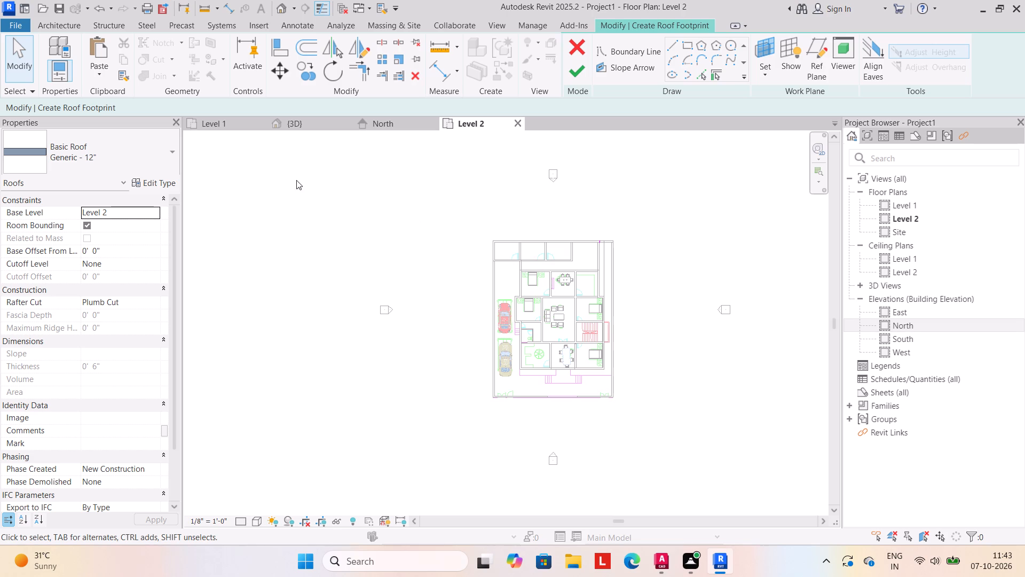
left_click(154, 209)
left_click(128, 257)
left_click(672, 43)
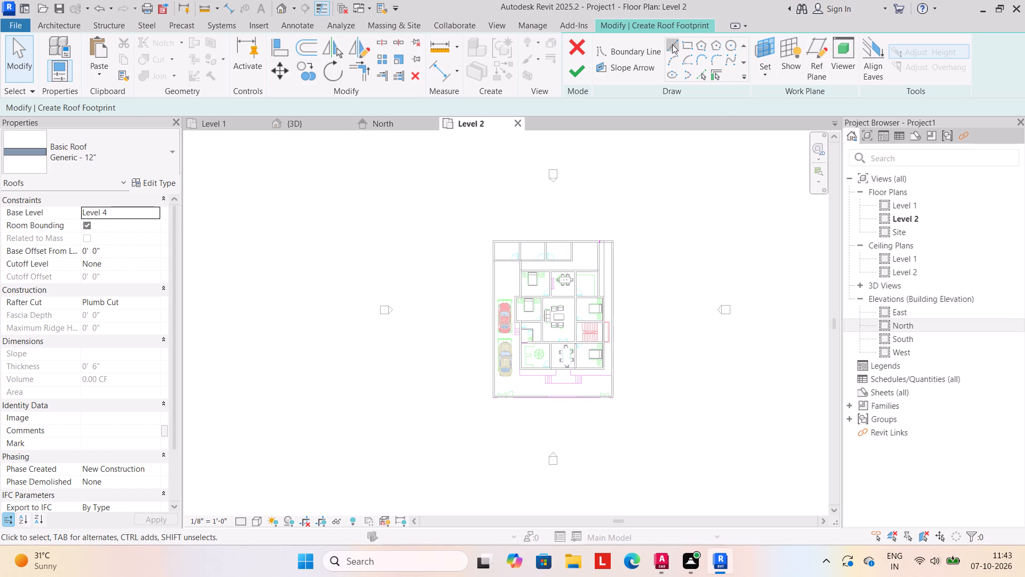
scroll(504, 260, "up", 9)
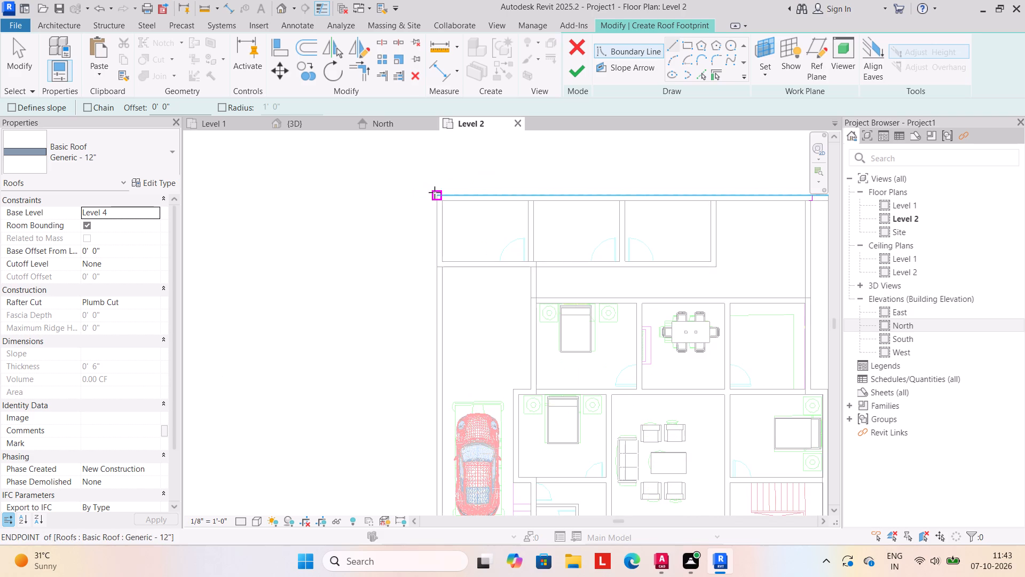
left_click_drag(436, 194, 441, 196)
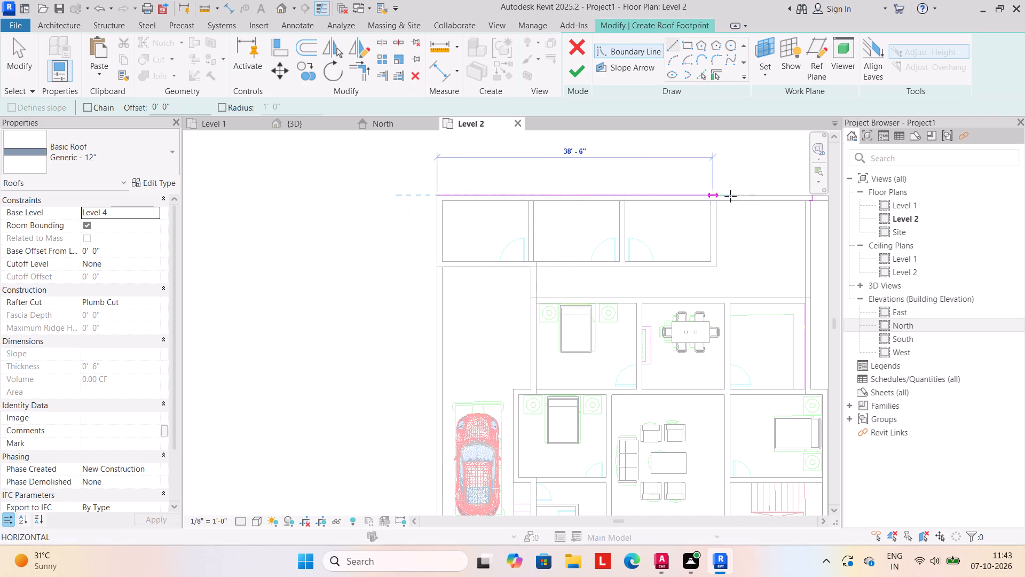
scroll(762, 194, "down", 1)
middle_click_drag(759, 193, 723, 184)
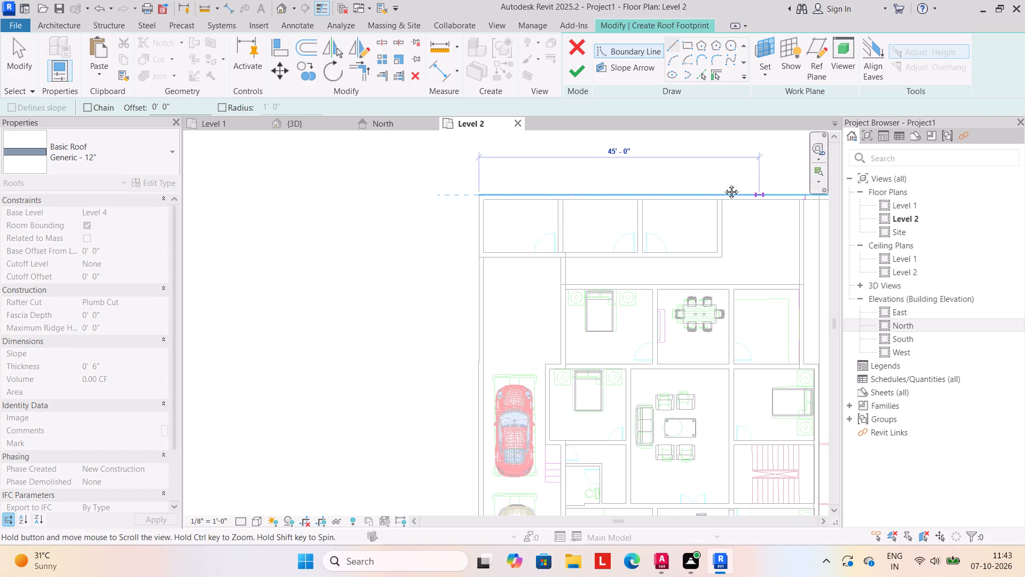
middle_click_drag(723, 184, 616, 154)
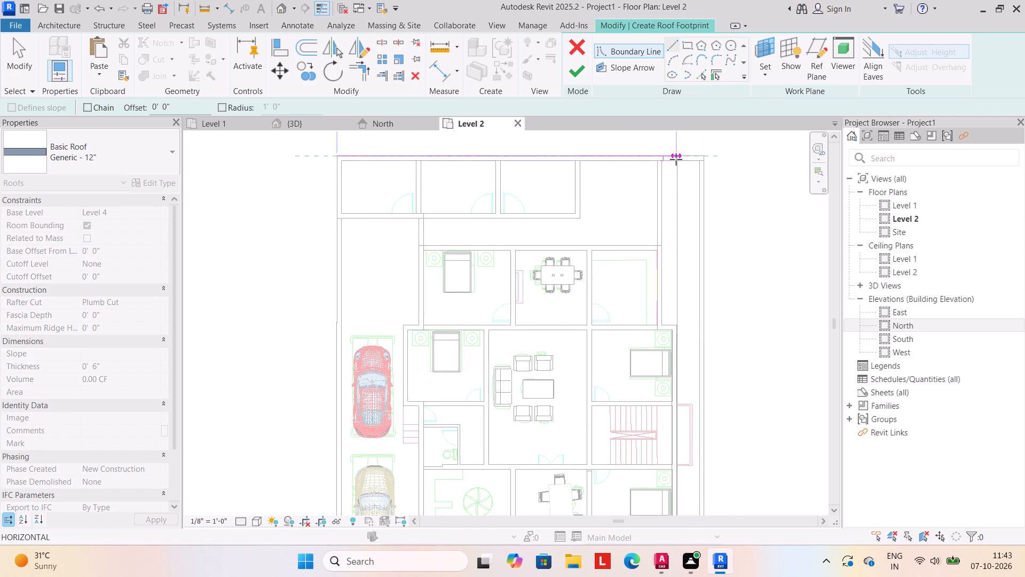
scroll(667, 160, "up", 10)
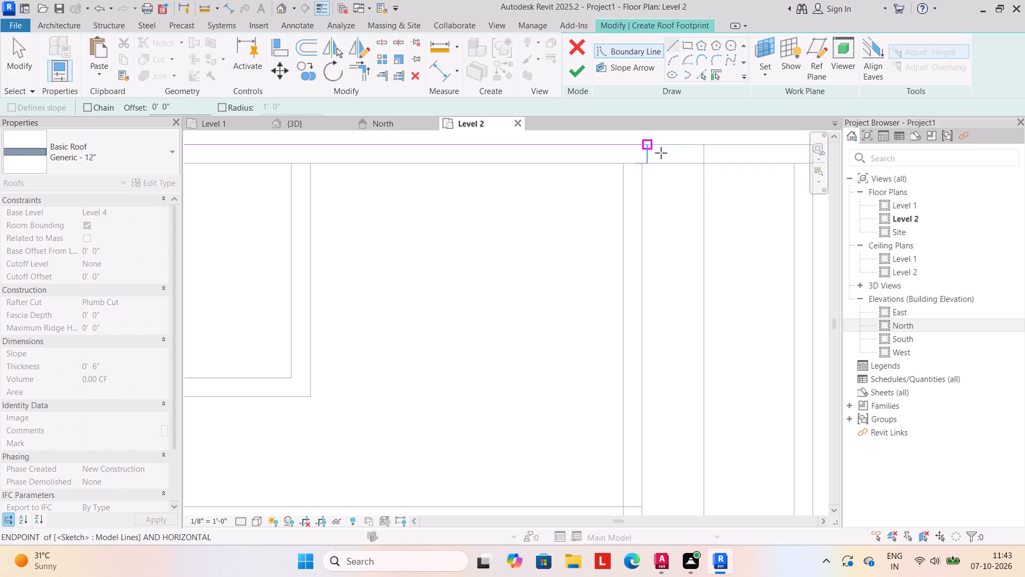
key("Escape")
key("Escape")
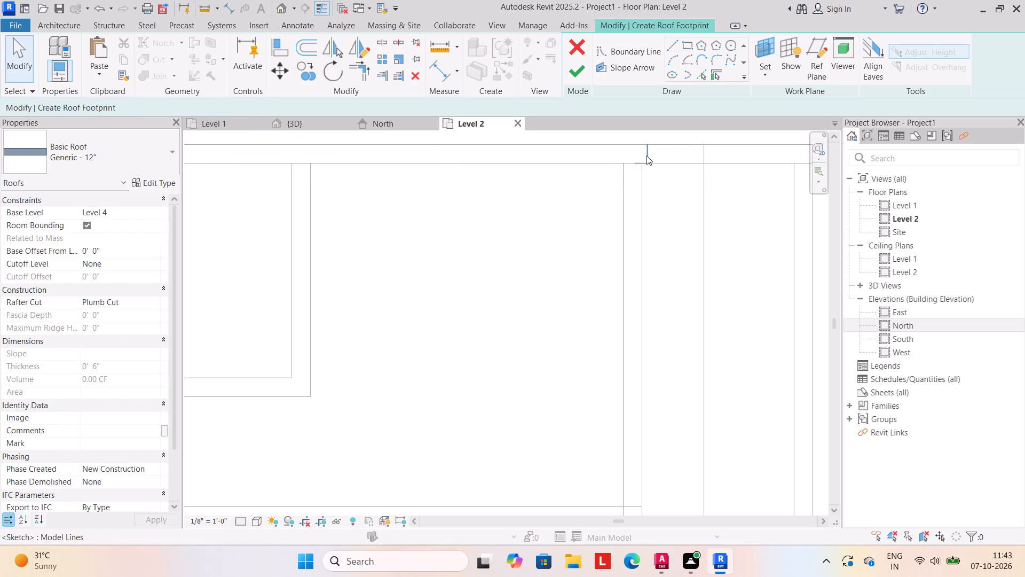
Delete the leftover short vertical boundary line and the short horizontal line at the east end of the north wall.
left_click(646, 155)
key("Delete")
left_click(634, 162)
key("Delete")
Draw a horizontal roof boundary line along the north wall's outer face, from the northwest corner to just past the east room wall.
scroll(616, 245, "down", 4)
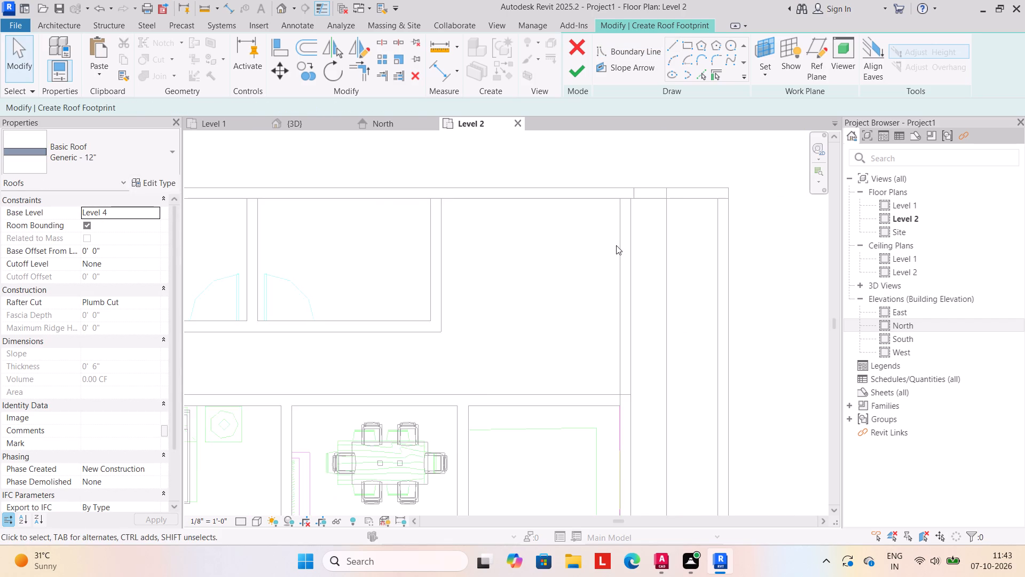
scroll(610, 241, "down", 3)
middle_click_drag(550, 288, 595, 264)
scroll(598, 261, "down", 3)
middle_click_drag(589, 263, 603, 261)
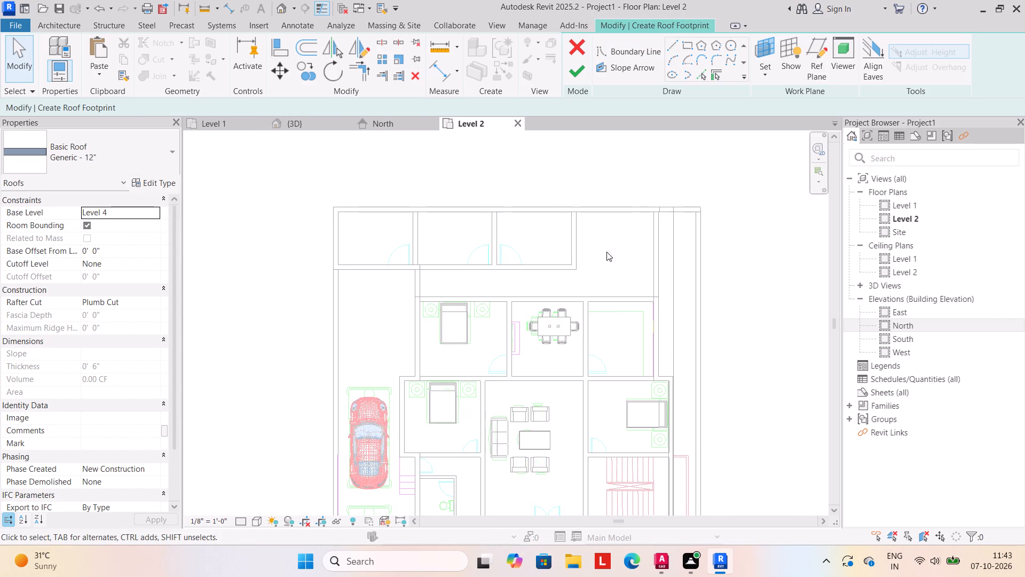
left_click(671, 39)
scroll(350, 205, "up", 3)
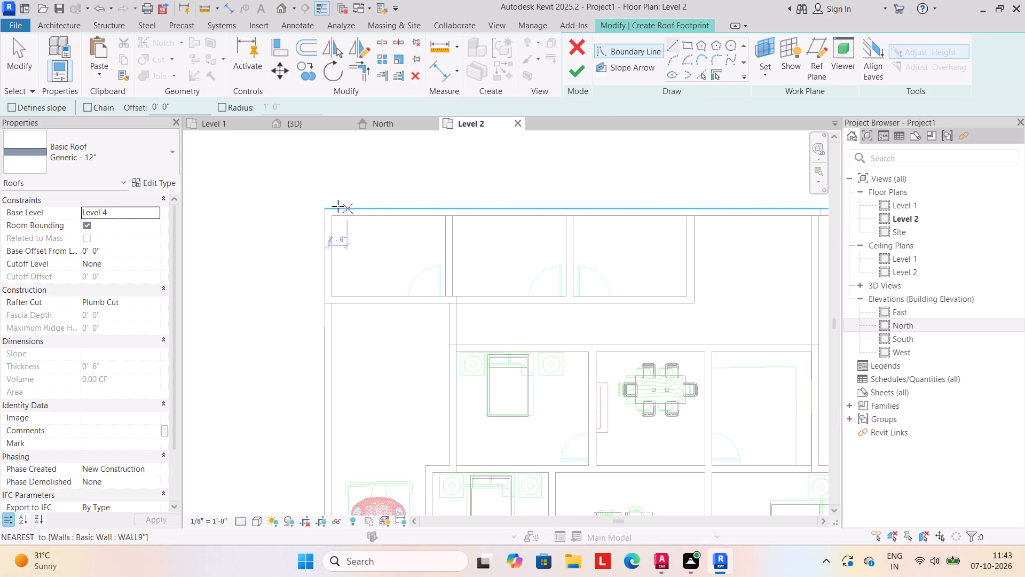
left_click(324, 208)
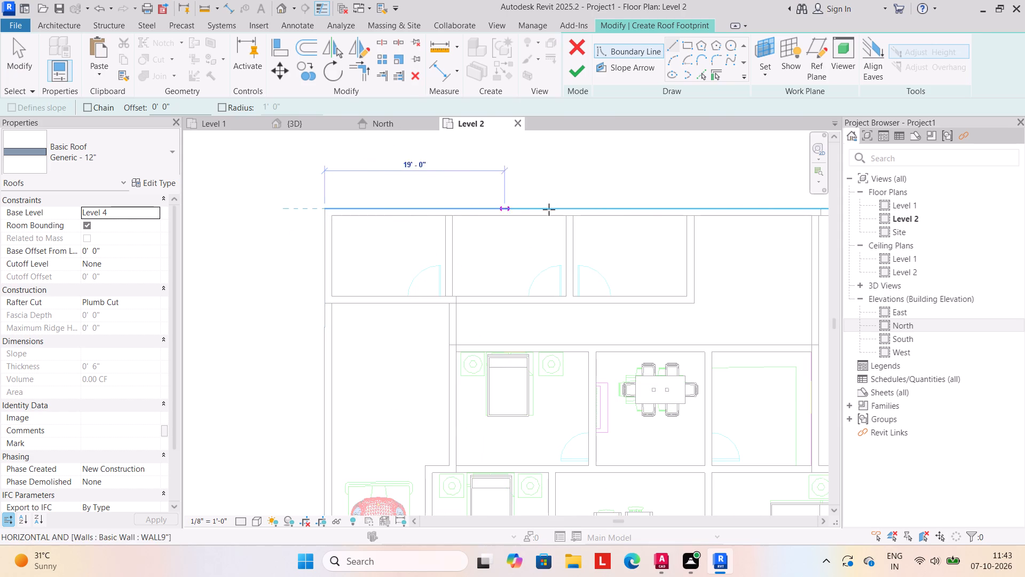
scroll(640, 205, "down", 1)
middle_click_drag(640, 205, 499, 189)
scroll(645, 191, "up", 5)
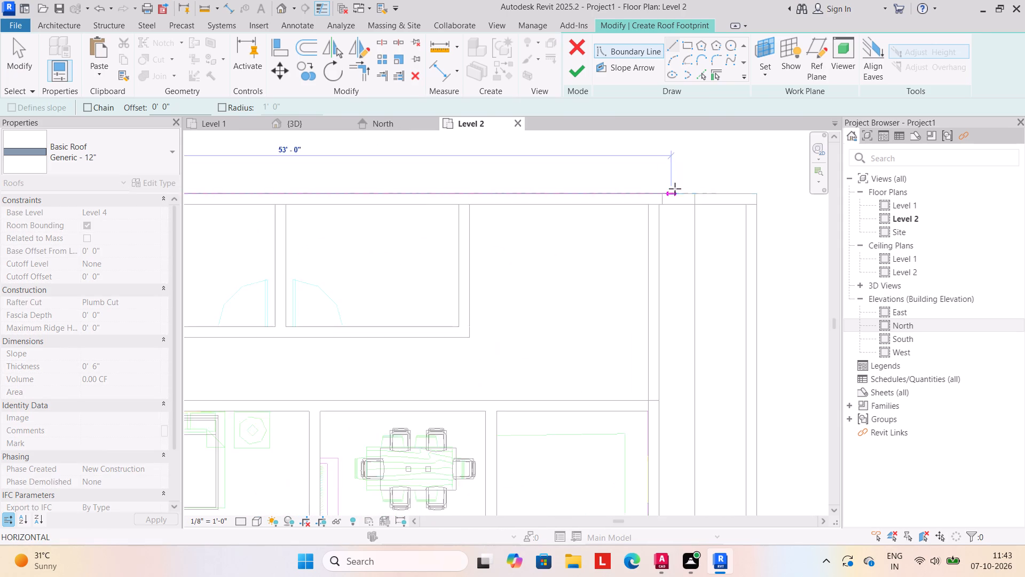
scroll(675, 189, "up", 6)
left_click(644, 196)
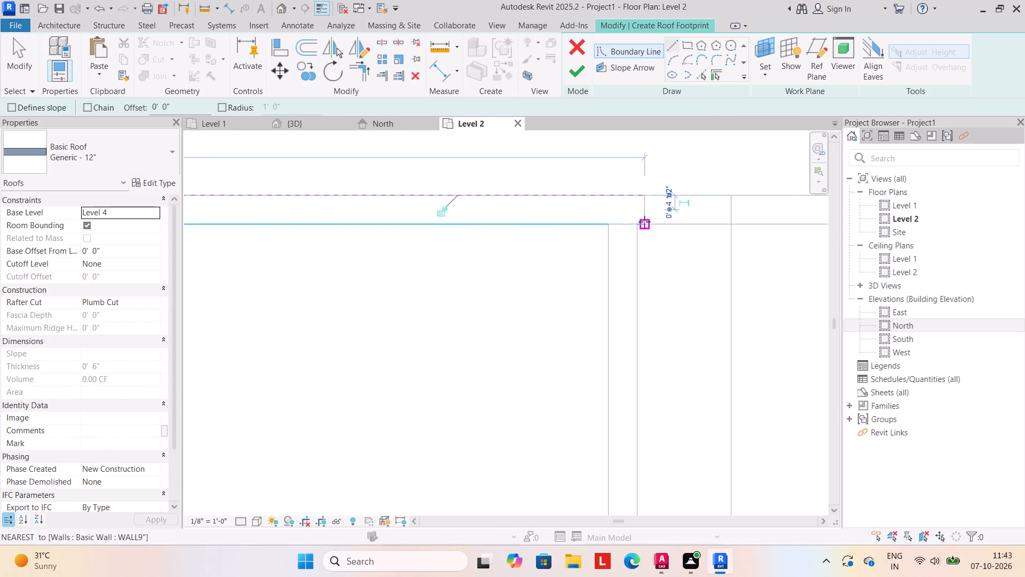
Draw a 9" vertical boundary line down from that end and a short horizontal line back to the east room wall's outer face.
left_click(643, 193)
left_click_drag(644, 223, 644, 230)
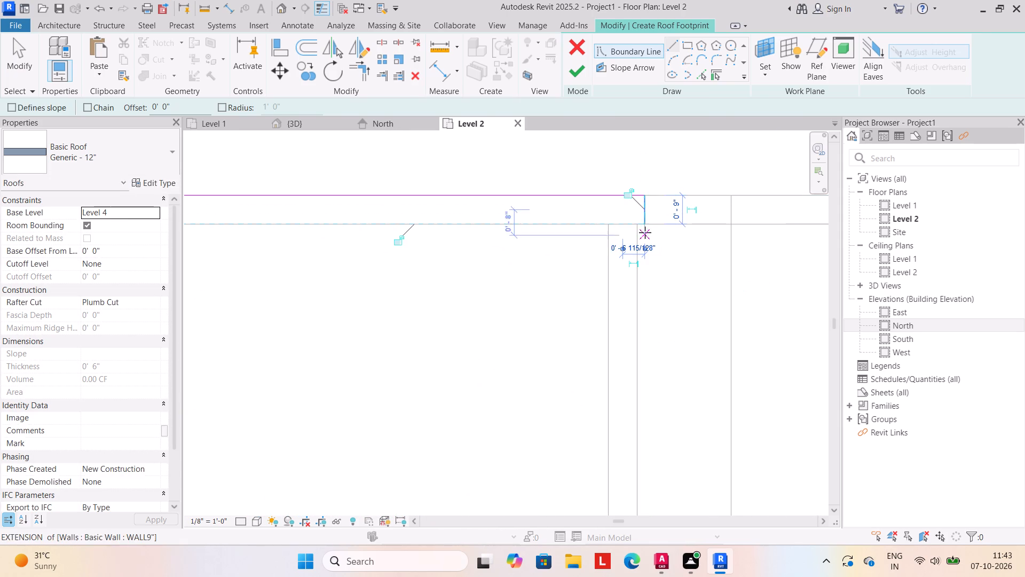
left_click(643, 225)
left_click(636, 225)
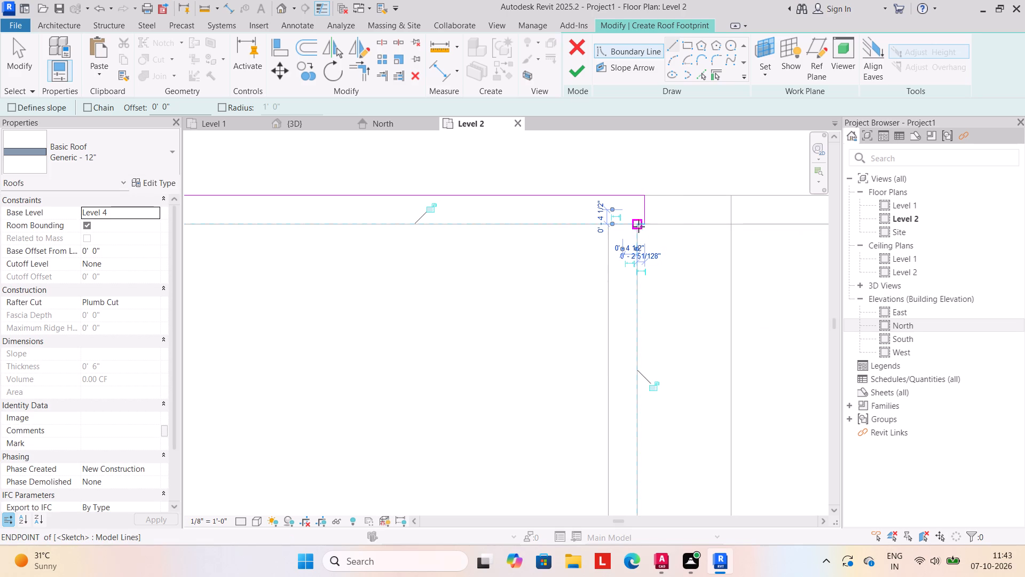
Draw a vertical boundary line down the east room wall's outer face to the inner corner where the building widens.
scroll(640, 224, "up", 9)
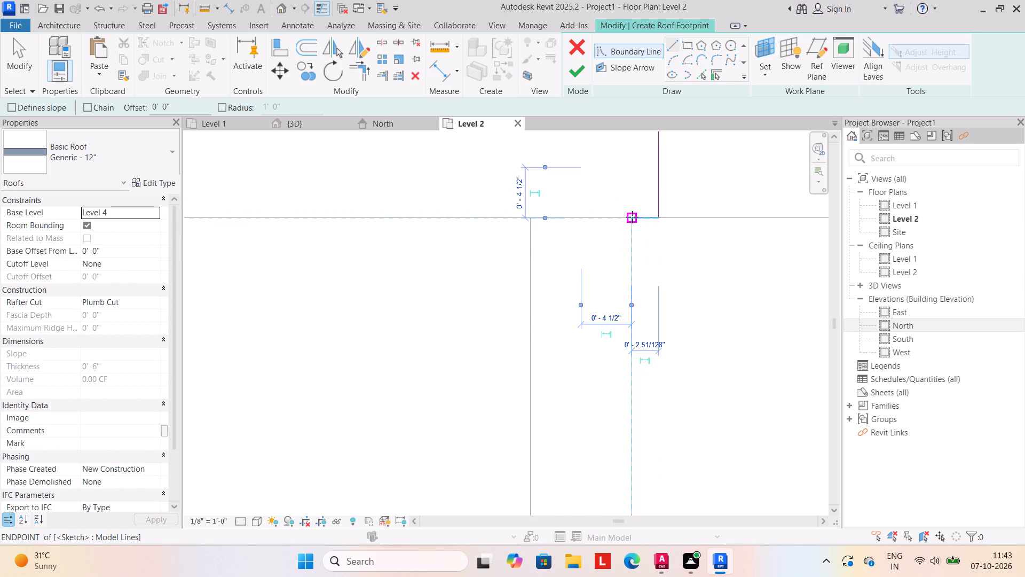
left_click(632, 217)
scroll(637, 388, "down", 1)
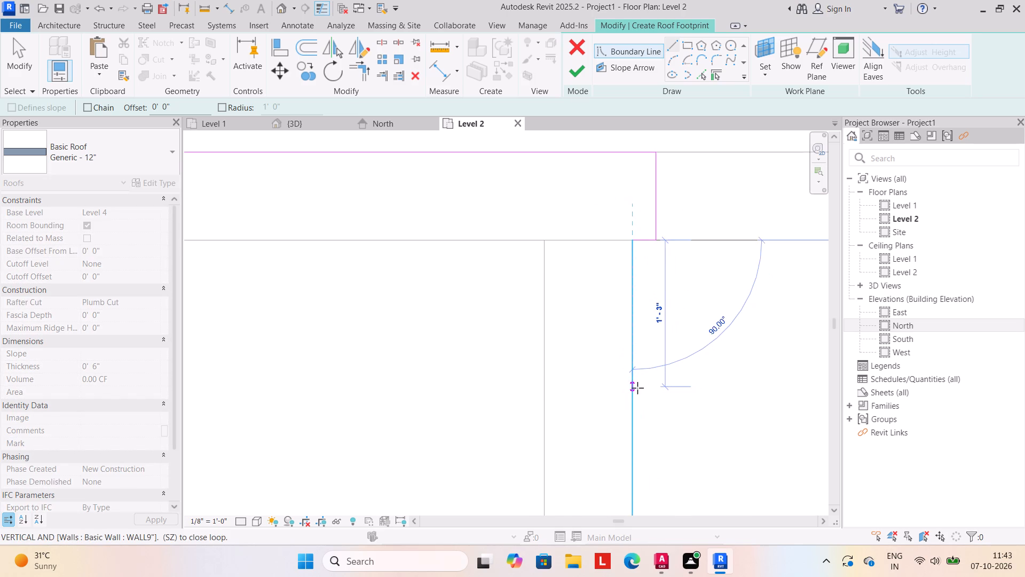
middle_click_drag(637, 388, 639, 186)
scroll(629, 431, "down", 9)
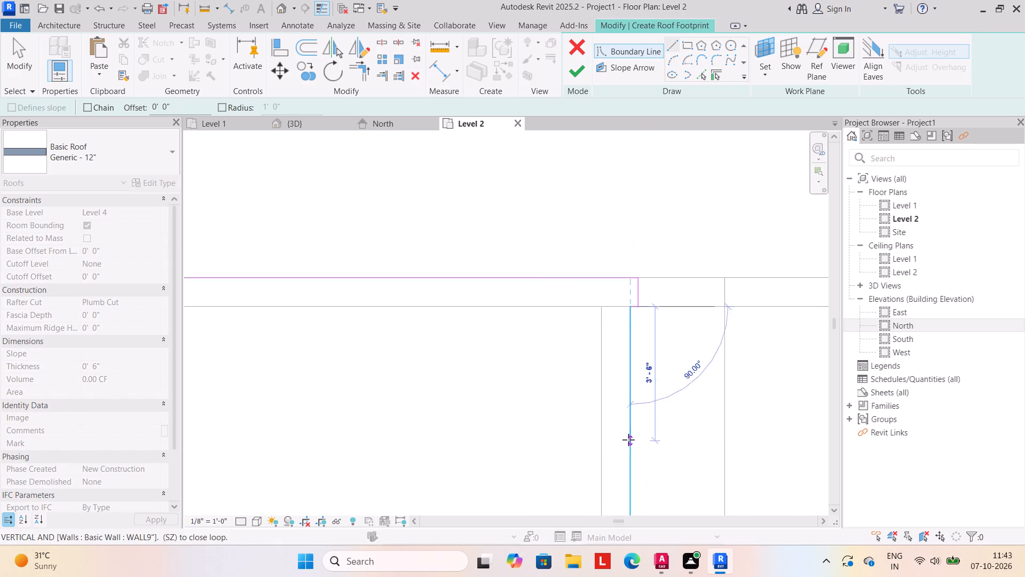
middle_click_drag(628, 433, 642, 186)
middle_click_drag(636, 447, 649, 127)
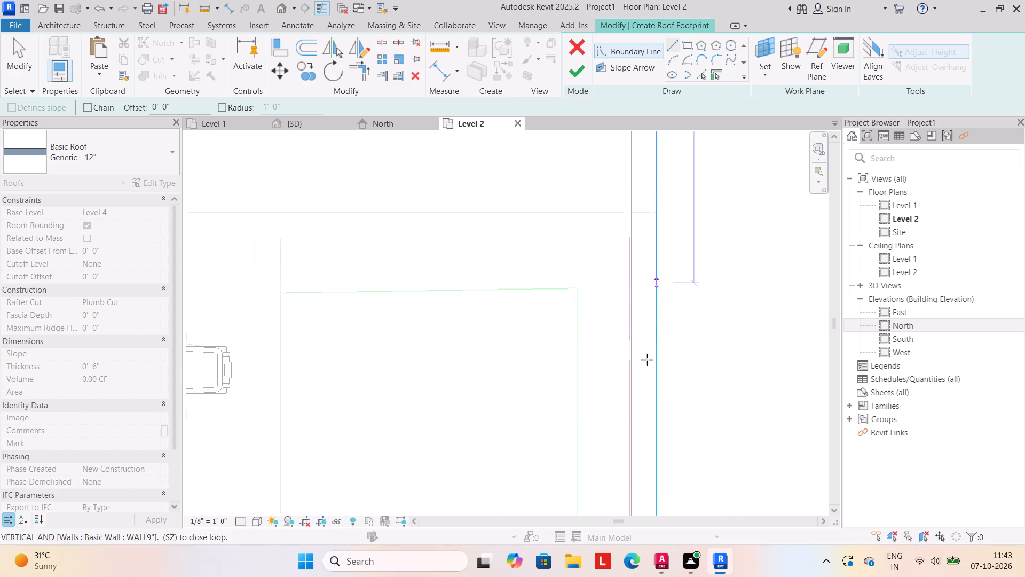
scroll(649, 450, "down", 9)
middle_click_drag(648, 451, 660, 208)
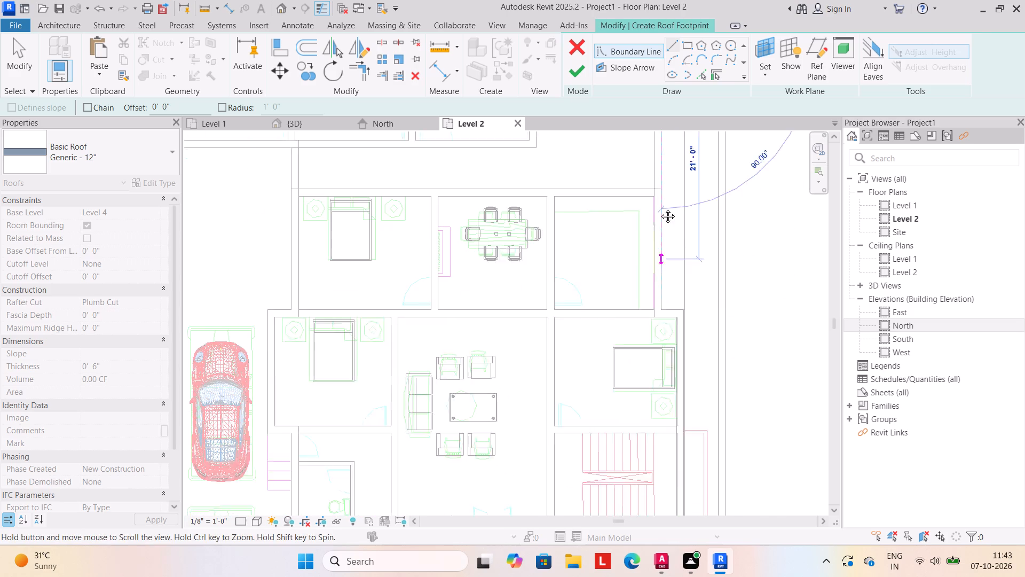
middle_click_drag(660, 208, 660, 203)
scroll(661, 258, "up", 5)
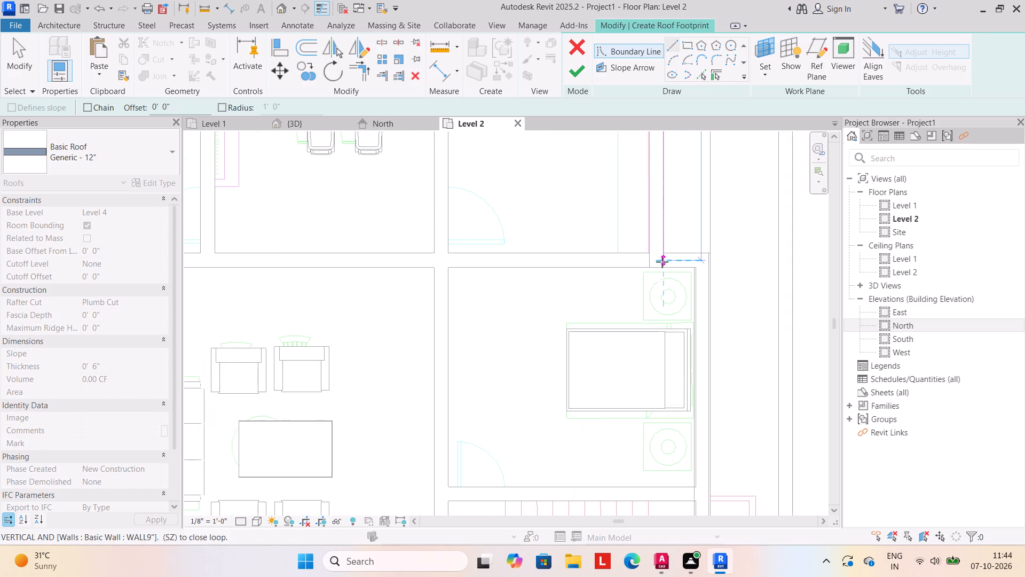
left_click_drag(664, 254, 669, 254)
Draw a 2' - 5 1/2" horizontal boundary line from that inner corner to the outer edge of the wider building part.
left_click_drag(665, 252, 670, 251)
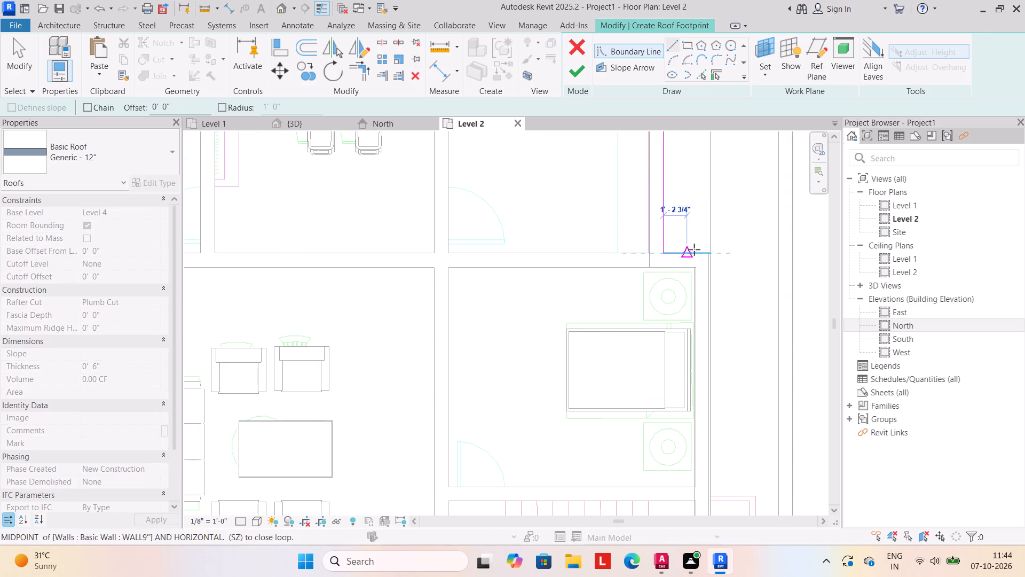
left_click_drag(710, 252, 713, 260)
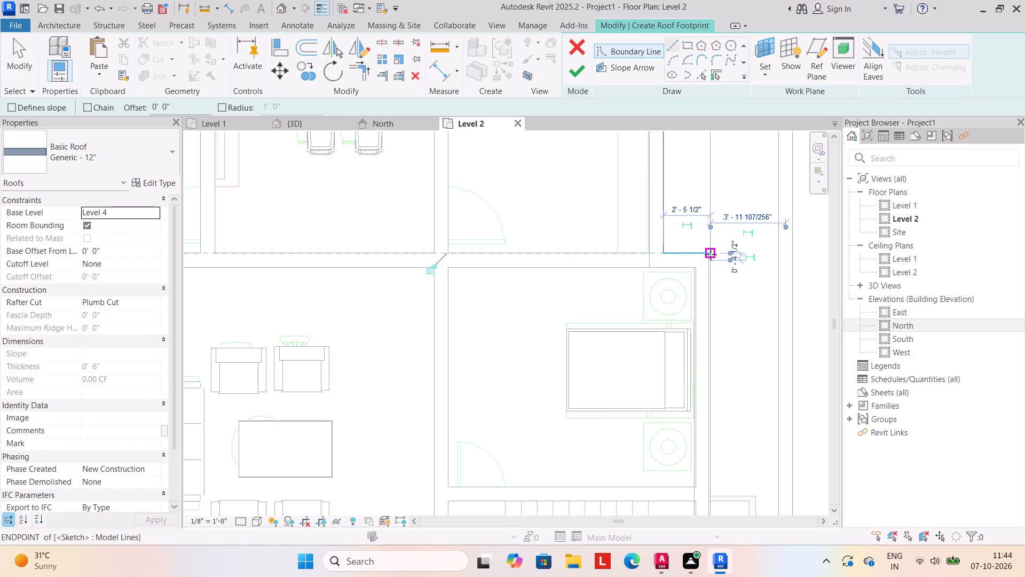
Draw a vertical boundary line down the wider part's east wall face to the house's southeast corner.
left_click_drag(711, 254, 711, 262)
middle_click_drag(709, 461, 712, 393)
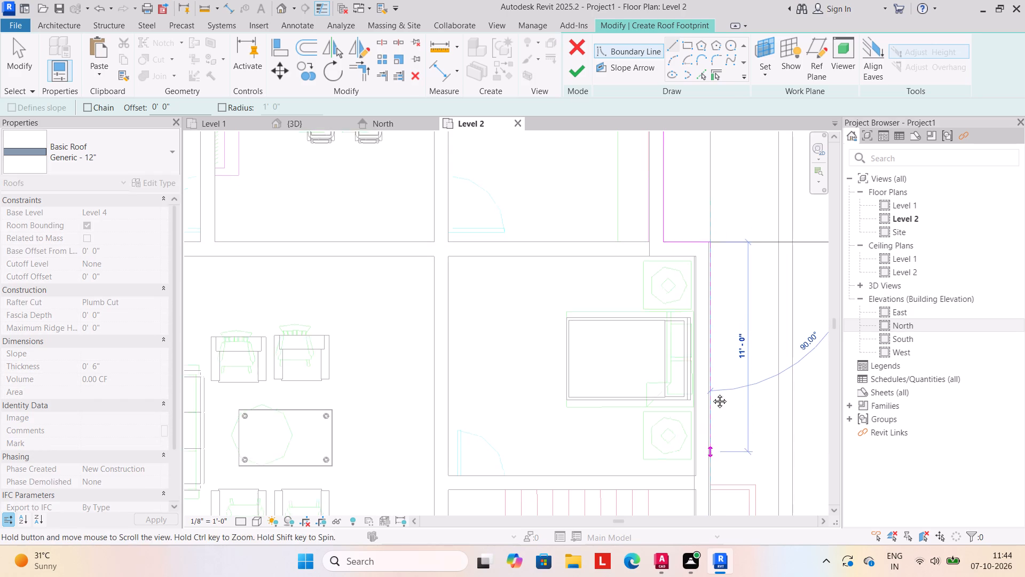
middle_click_drag(712, 393, 709, 246)
middle_click_drag(712, 411, 729, 165)
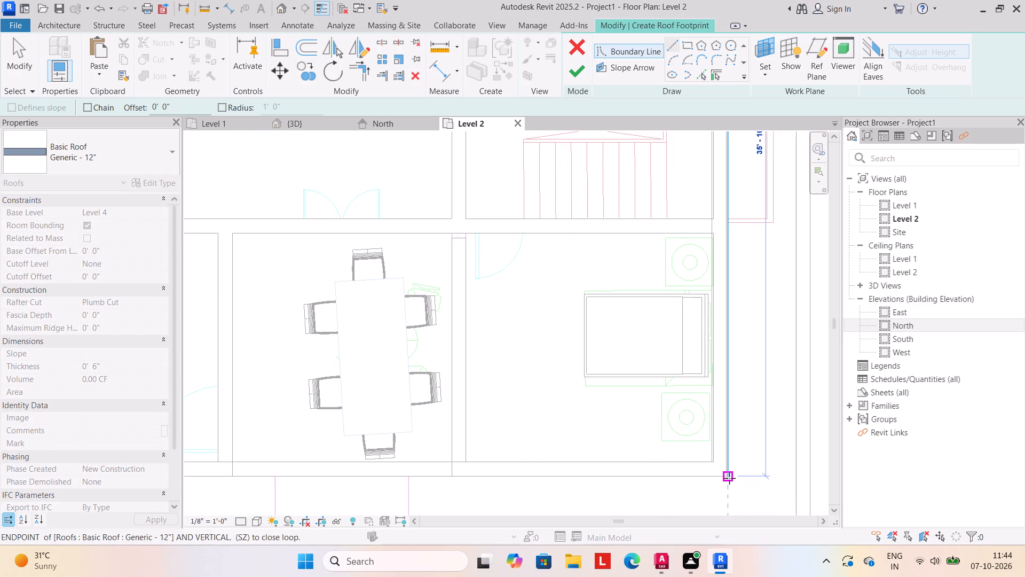
scroll(727, 478, "up", 4)
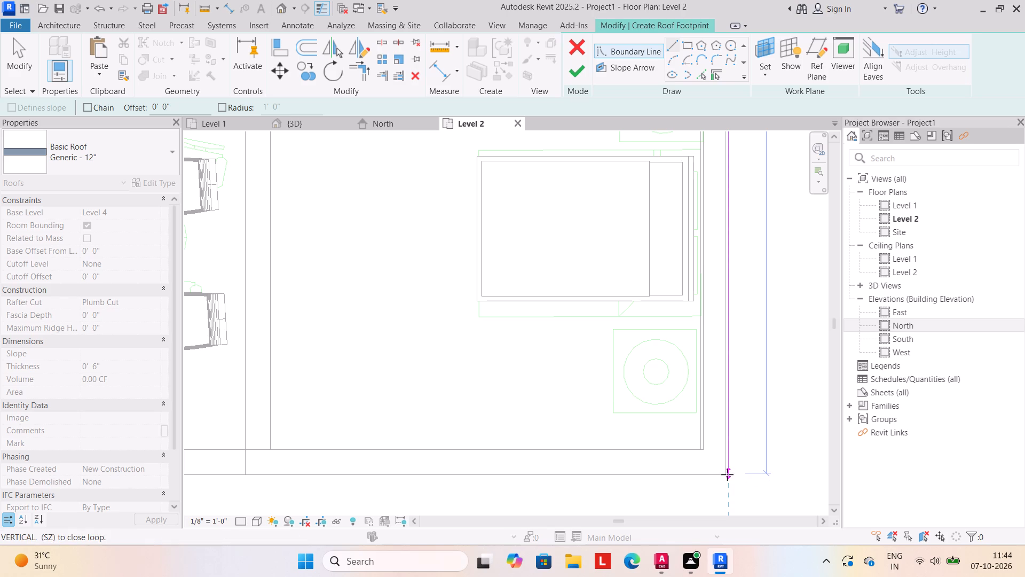
left_click(727, 474)
Add a short vertical boundary segment of about 1" at the lower end of the east boundary line.
left_click(728, 475)
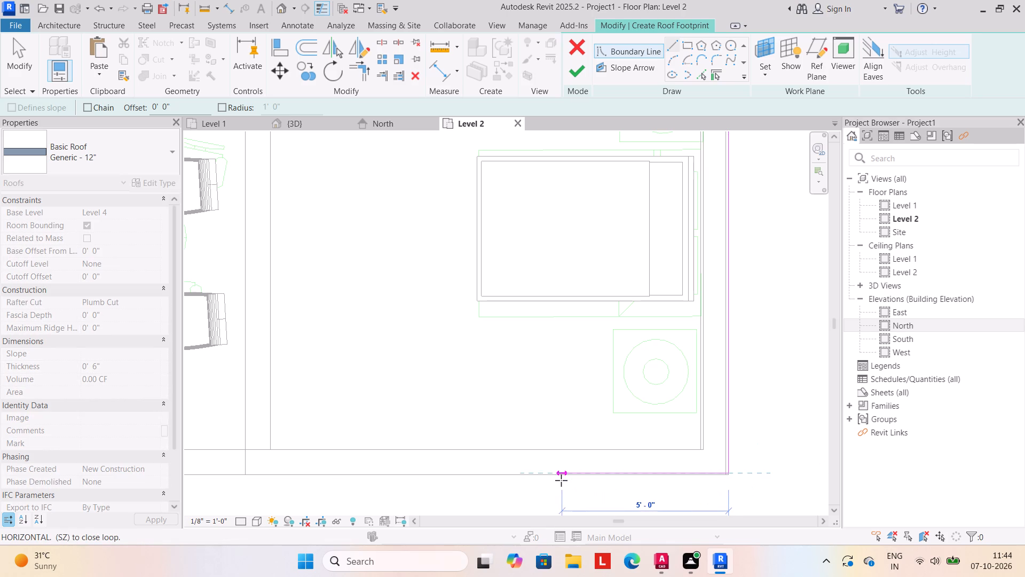
key("Escape")
scroll(705, 500, "up", 9)
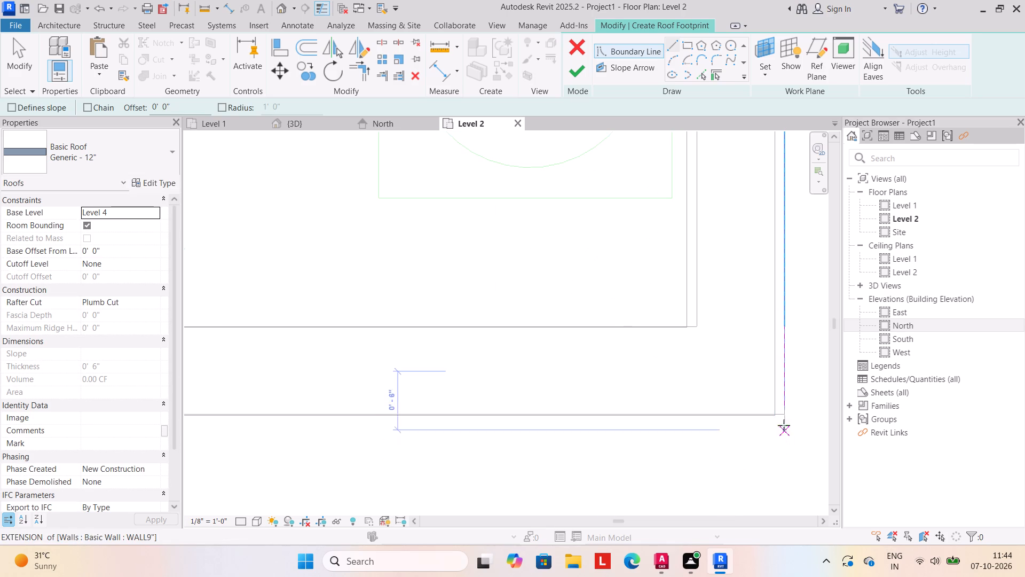
left_click_drag(784, 406, 783, 411)
left_click(784, 415)
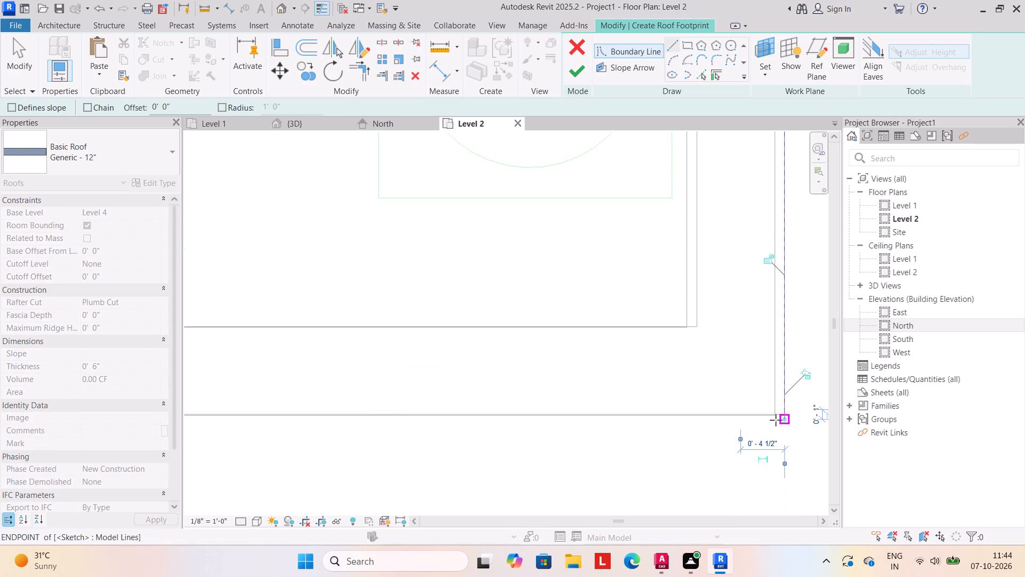
Draw a horizontal boundary line about 41' - 6" long along the south wall, from the southeast corner to the house's southwest corner.
left_click(784, 413)
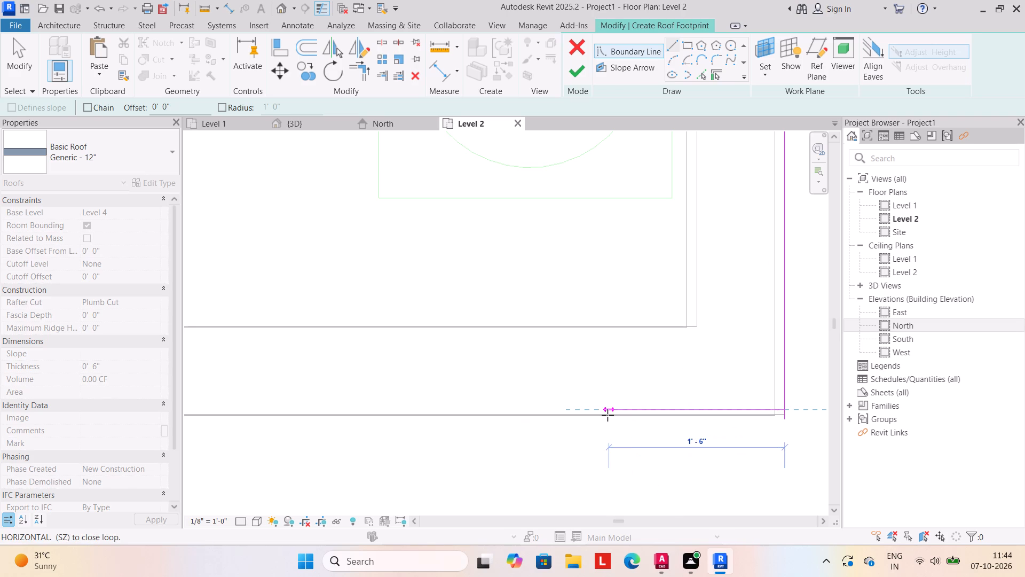
key("Escape")
scroll(824, 420, "up", 4)
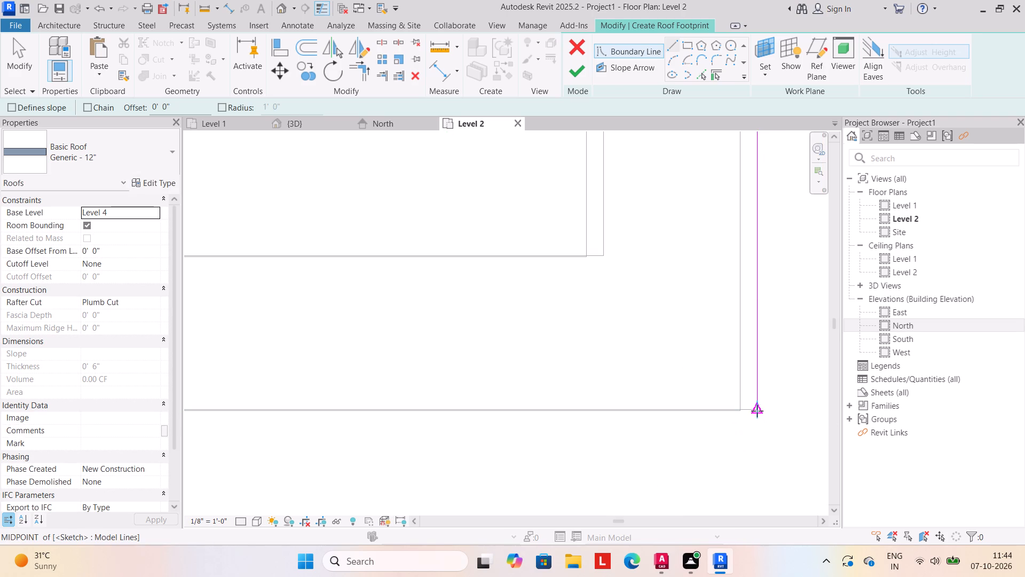
left_click(757, 411)
scroll(596, 414, "down", 7)
middle_click_drag(571, 419, 874, 420)
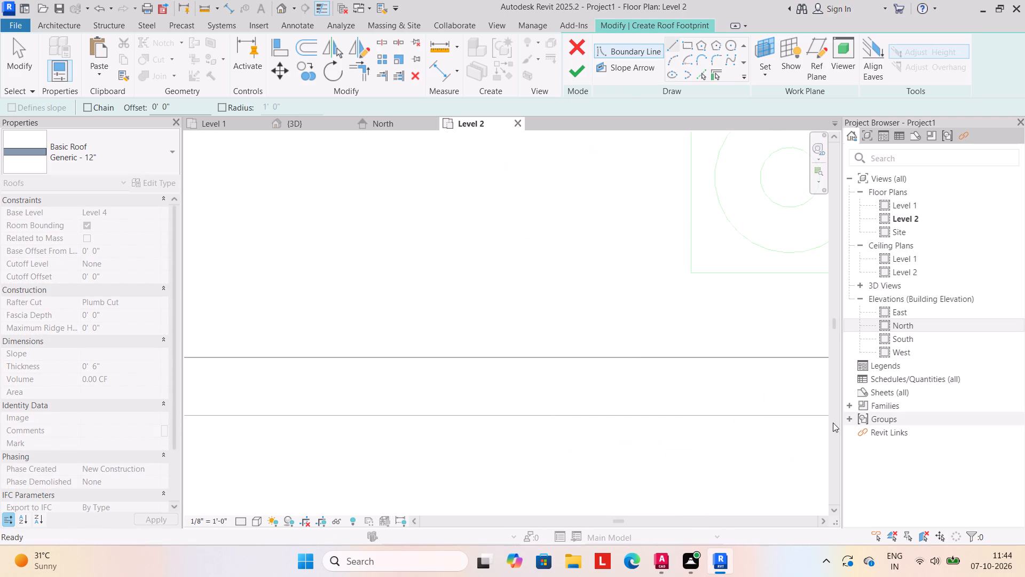
scroll(743, 423, "up", 1)
scroll(534, 423, "down", 6)
middle_click_drag(511, 417, 735, 416)
scroll(467, 424, "down", 5)
middle_click_drag(449, 423, 811, 432)
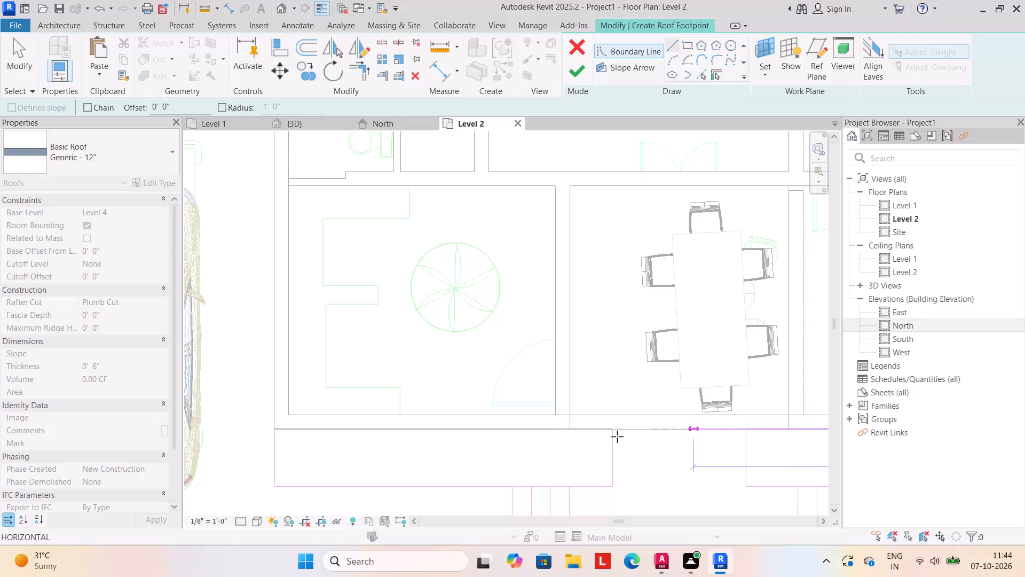
left_click(274, 431)
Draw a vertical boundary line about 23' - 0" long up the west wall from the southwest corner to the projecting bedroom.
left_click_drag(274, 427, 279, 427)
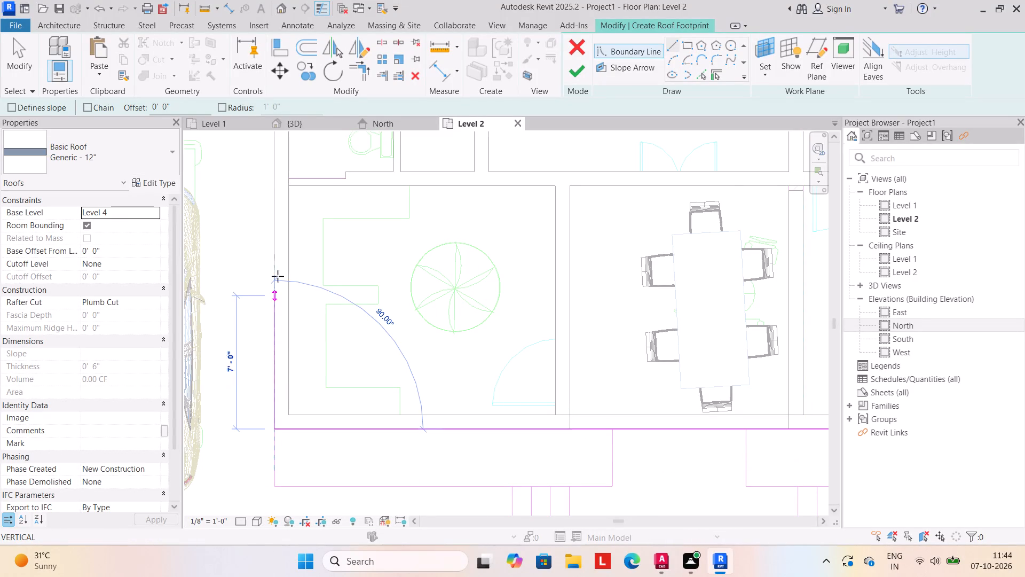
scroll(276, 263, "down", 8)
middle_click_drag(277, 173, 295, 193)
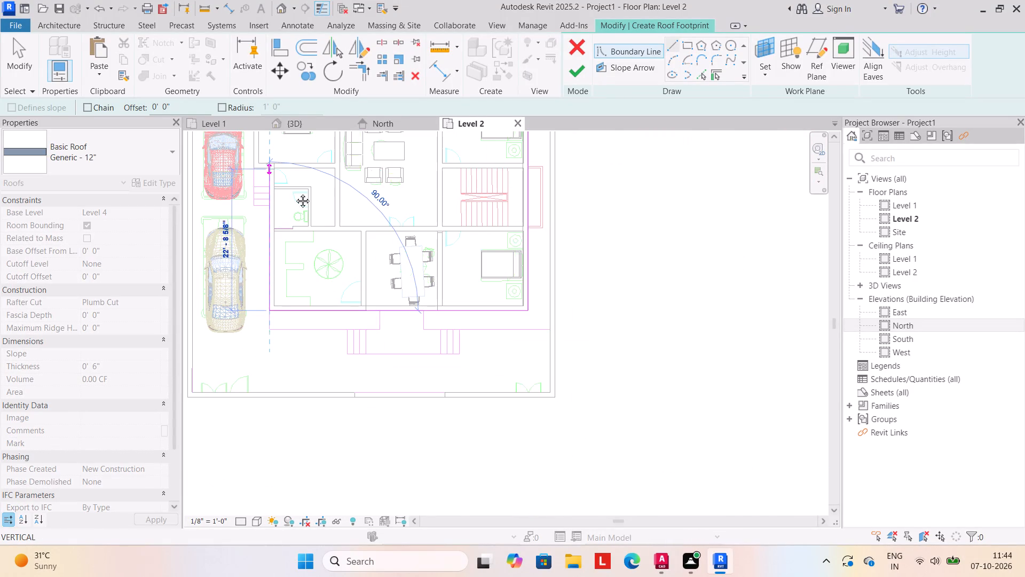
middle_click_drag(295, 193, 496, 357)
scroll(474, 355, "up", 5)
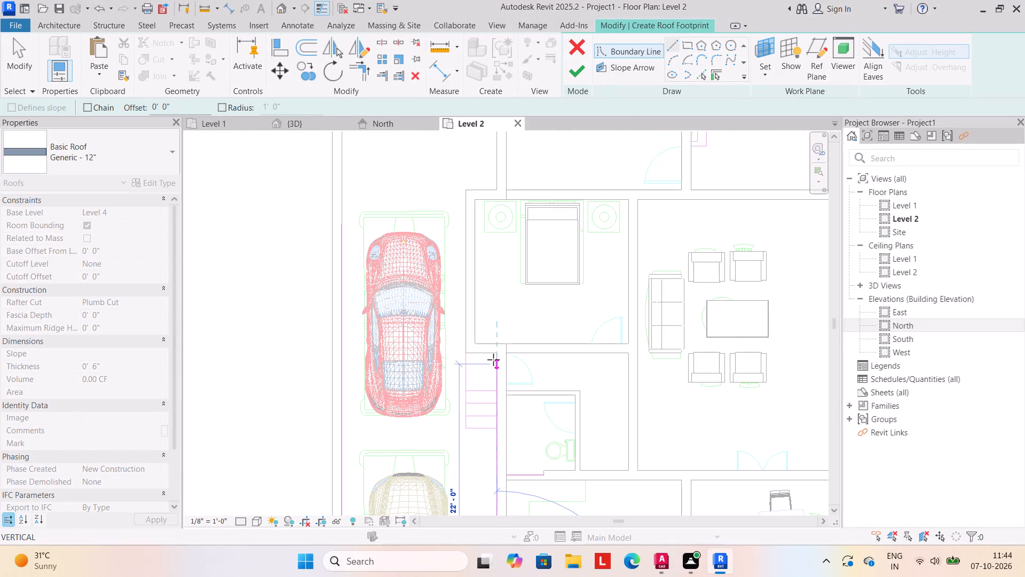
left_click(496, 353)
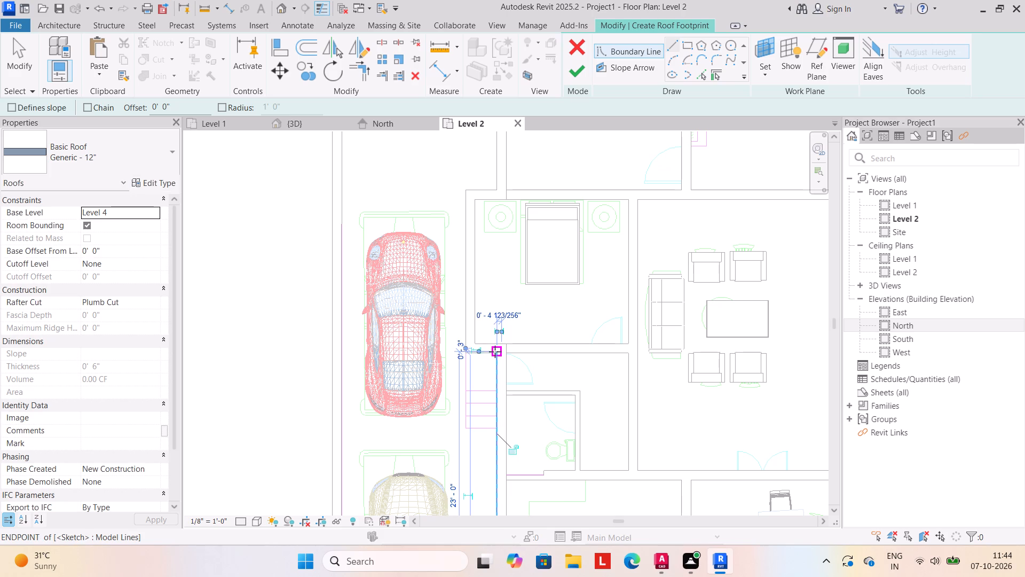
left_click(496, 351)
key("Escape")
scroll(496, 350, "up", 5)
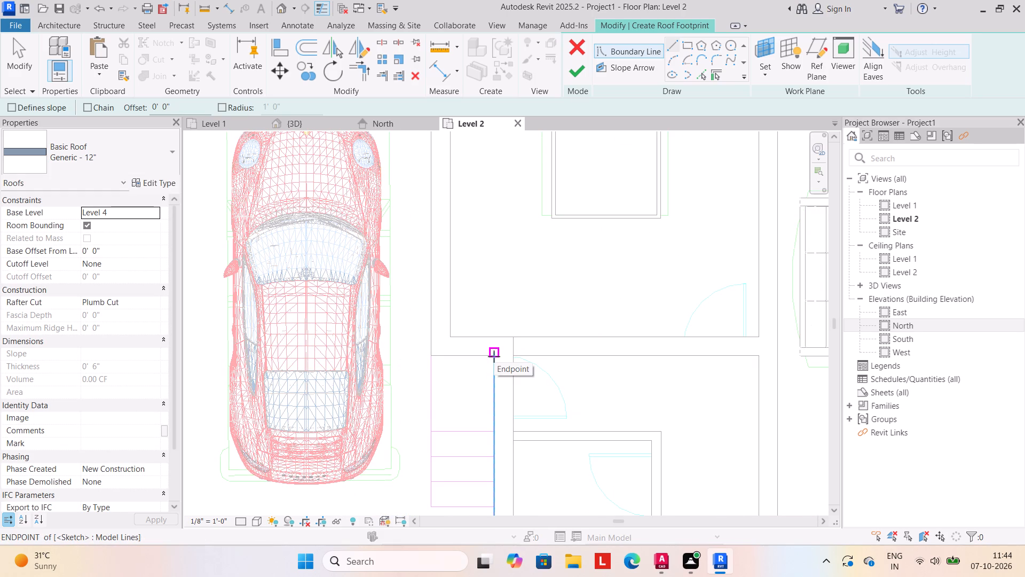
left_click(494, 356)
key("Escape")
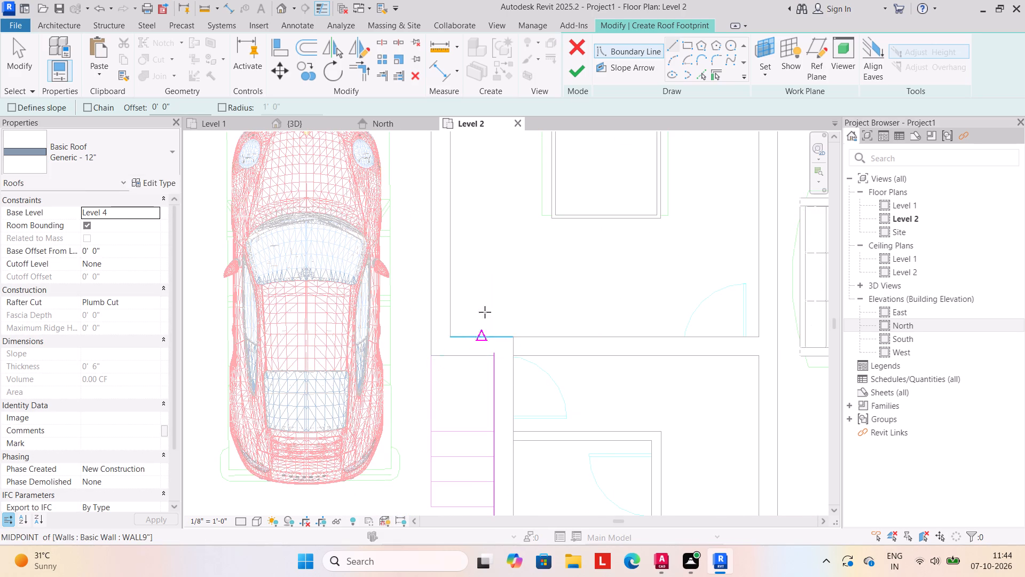
Draw a 2' - 6" horizontal boundary line from the west wall line along the projecting bedroom's south face to its outer corner.
scroll(443, 383, "up", 4)
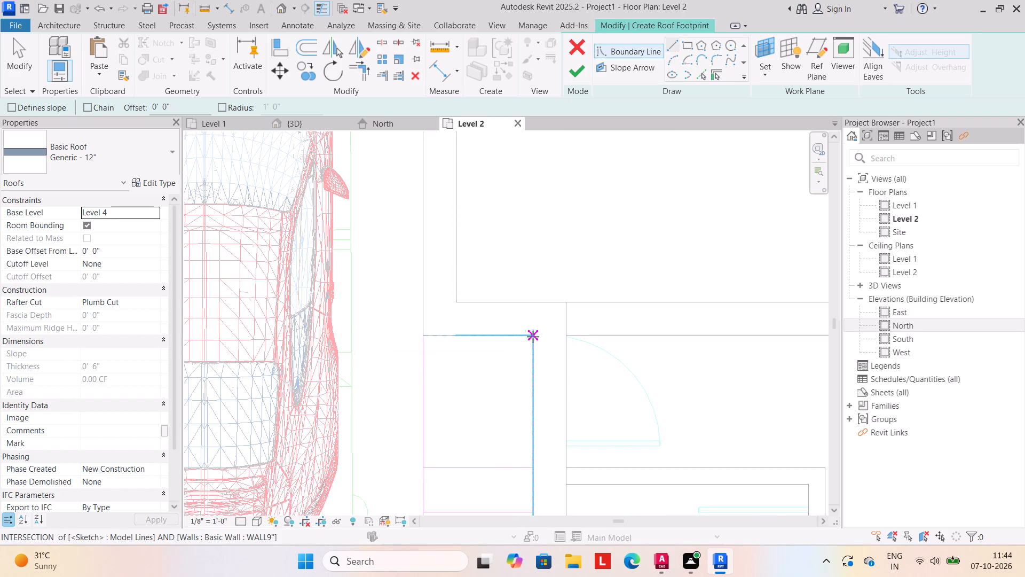
left_click(533, 337)
left_click(421, 341)
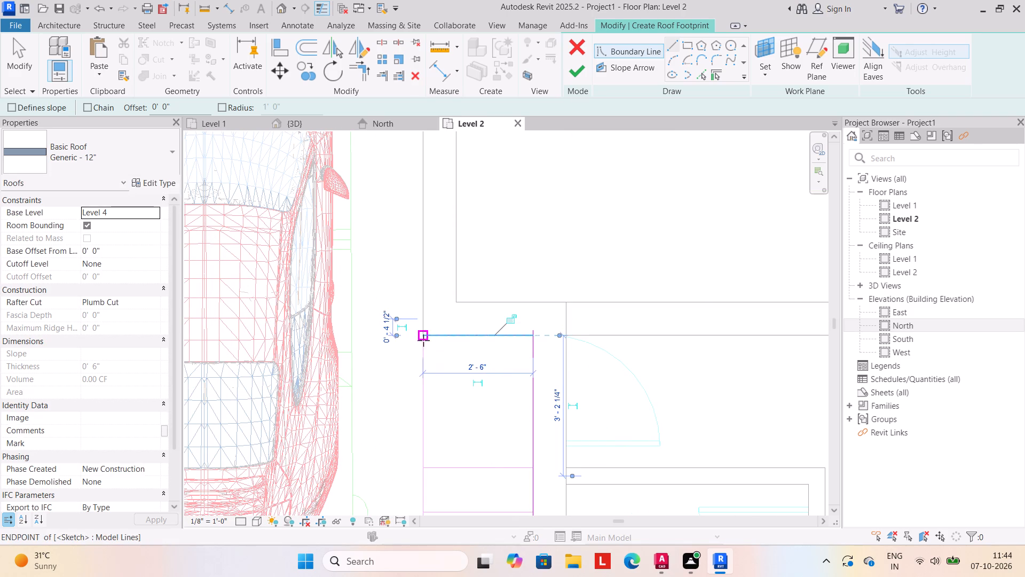
Draw a vertical boundary line about 13' - 0" long up the projecting bedroom's west face to its northwest corner.
left_click_drag(424, 341, 427, 331)
scroll(429, 249, "down", 12)
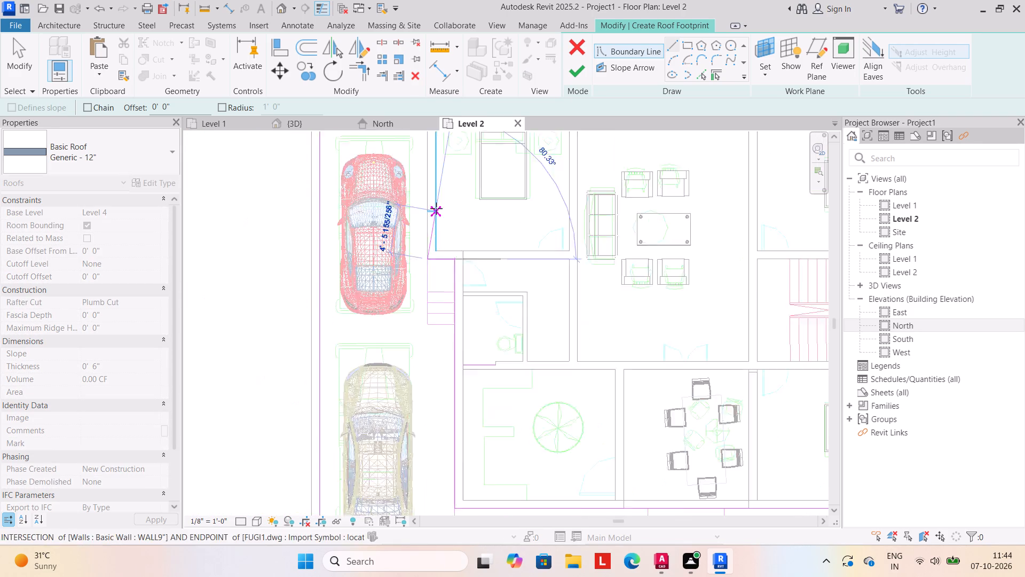
scroll(436, 208, "down", 1)
middle_click_drag(431, 185, 480, 324)
scroll(480, 324, "up", 10)
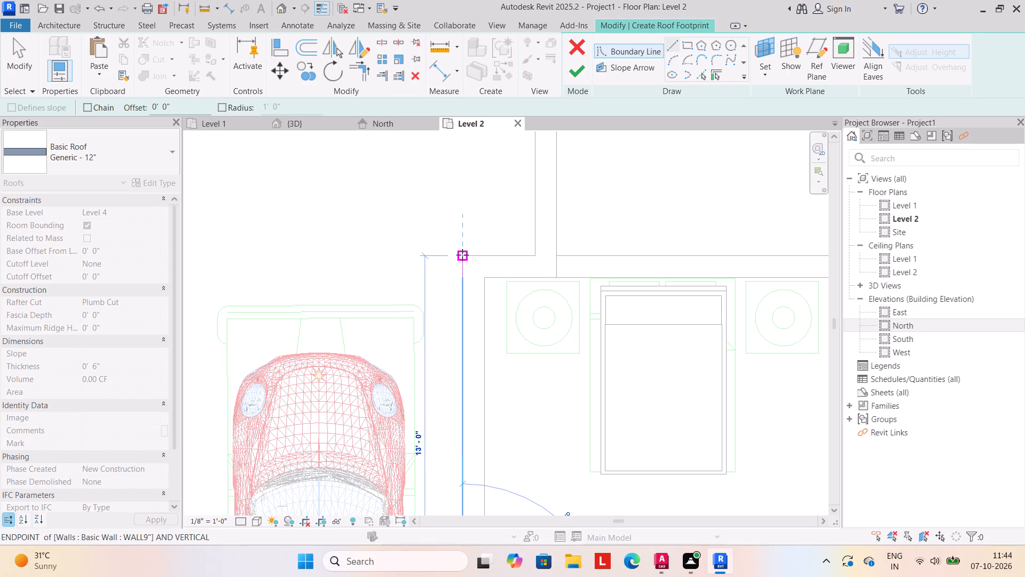
left_click(462, 255)
Draw a 2' - 6" horizontal boundary line from that northwest corner east to the recessed west wall face.
left_click_drag(461, 256, 475, 257)
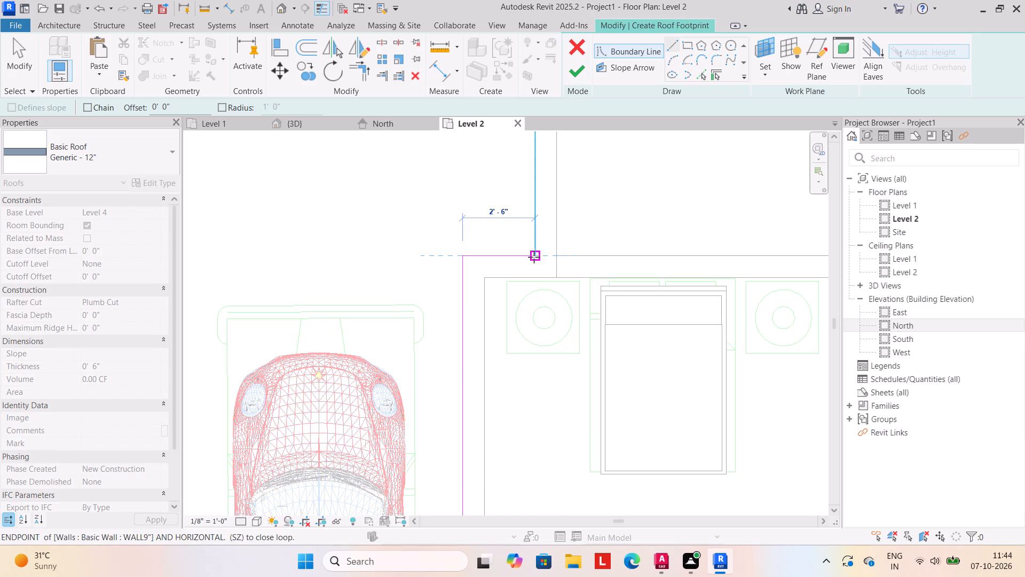
left_click(534, 255)
Draw a vertical boundary line about 17' - 1 1/2" long up the recessed west wall to the north room row's south wall.
left_click(537, 252)
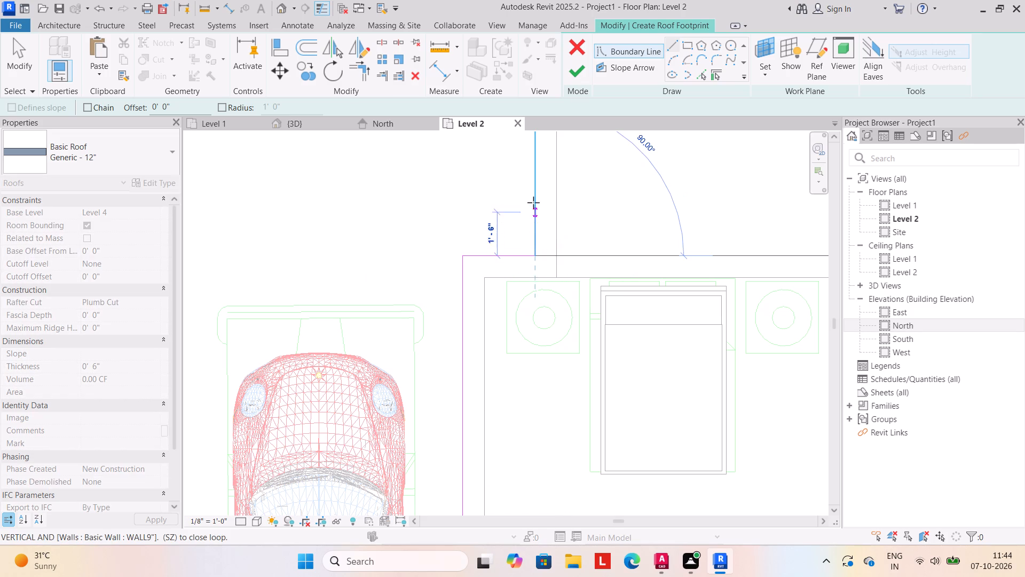
scroll(531, 194, "down", 5)
scroll(556, 230, "down", 2)
scroll(537, 161, "down", 3)
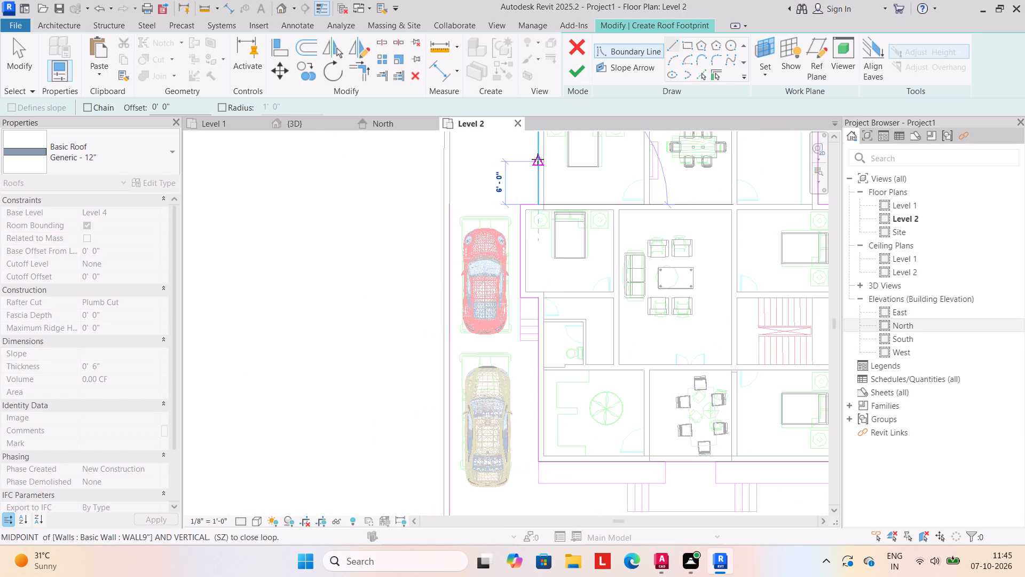
middle_click_drag(538, 166, 554, 354)
scroll(556, 269, "up", 4)
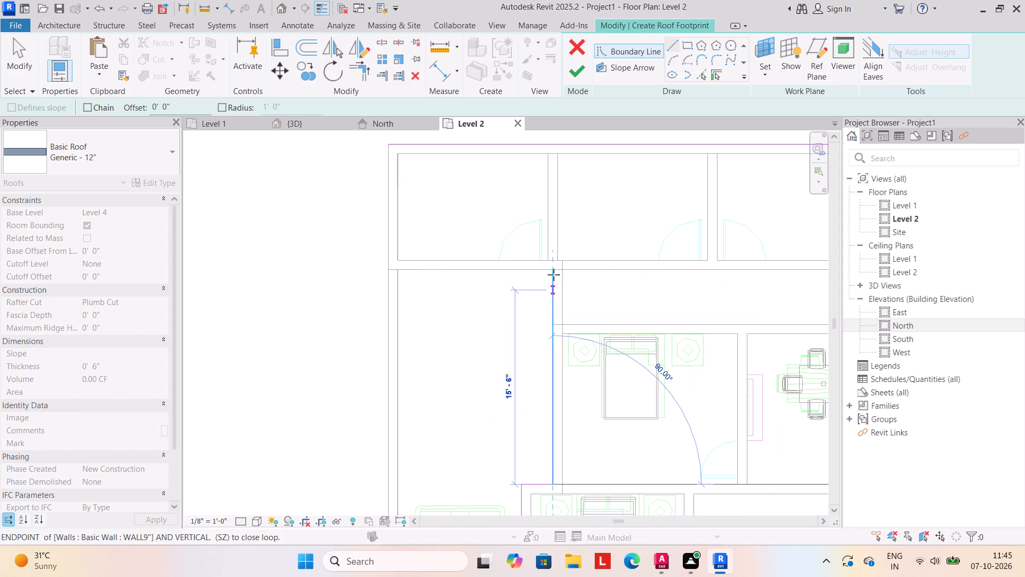
left_click(554, 268)
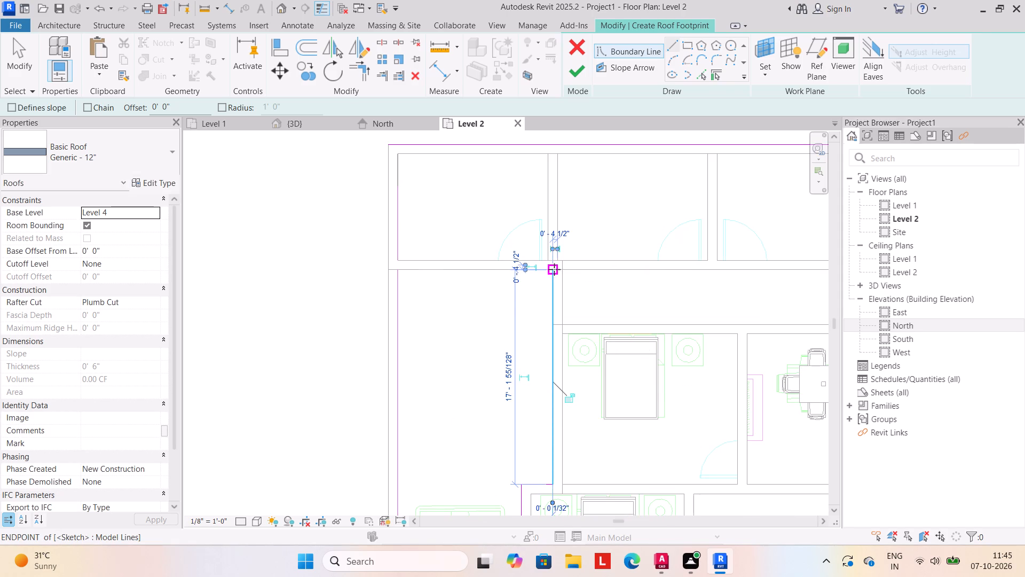
Draw a horizontal boundary line about 13' - 1 1/2" long west along the north room row's south wall to its outer corner.
left_click(554, 268)
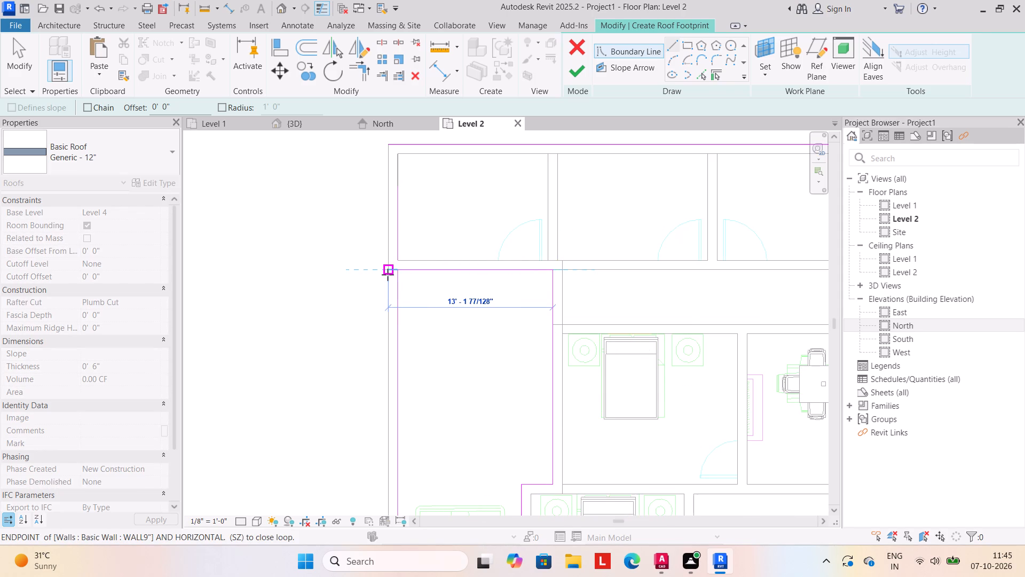
left_click(387, 270)
Draw a vertical boundary line up the north room row's west face to the west end of the north boundary line.
left_click_drag(386, 270, 390, 264)
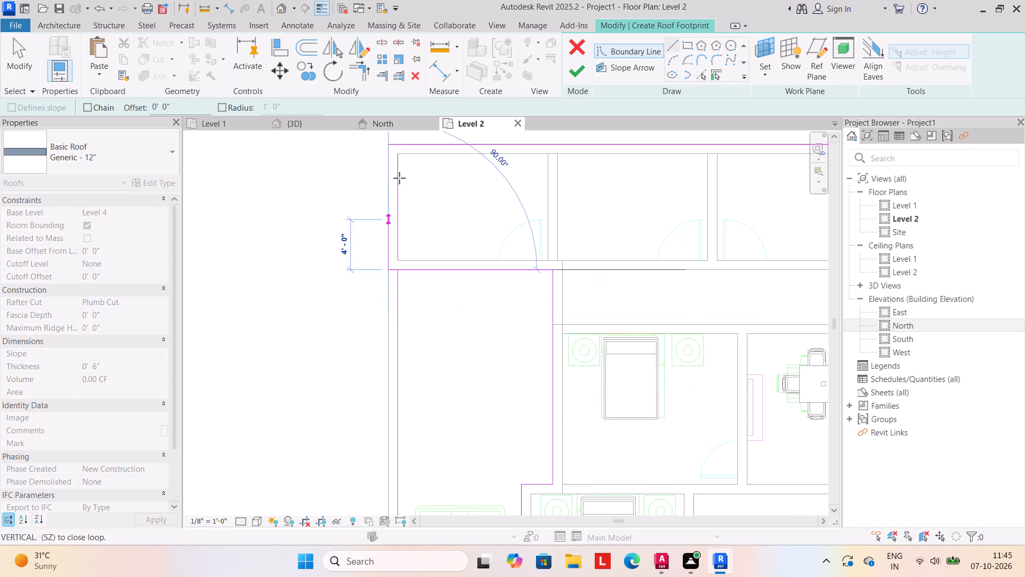
left_click(388, 148)
key("Escape")
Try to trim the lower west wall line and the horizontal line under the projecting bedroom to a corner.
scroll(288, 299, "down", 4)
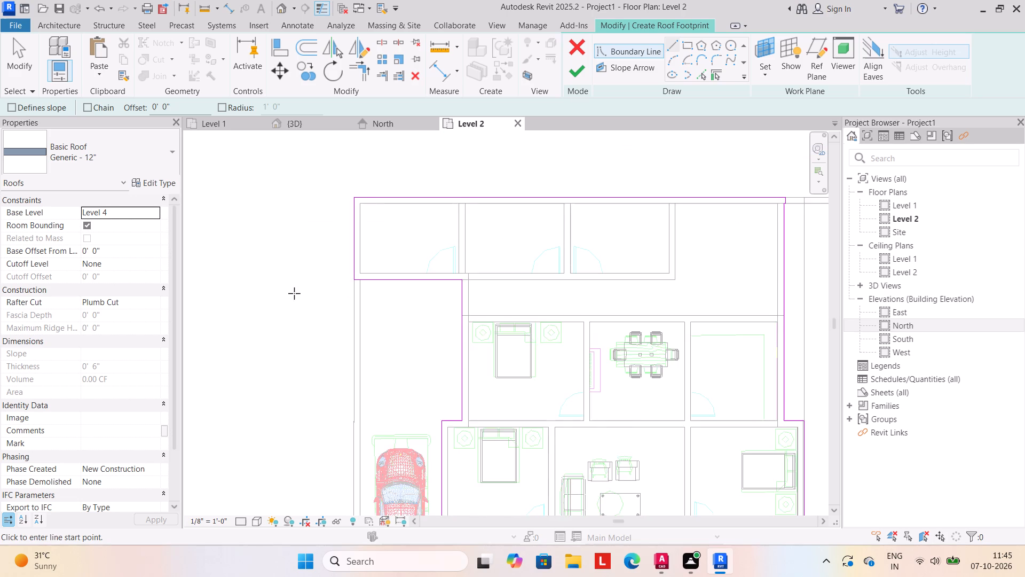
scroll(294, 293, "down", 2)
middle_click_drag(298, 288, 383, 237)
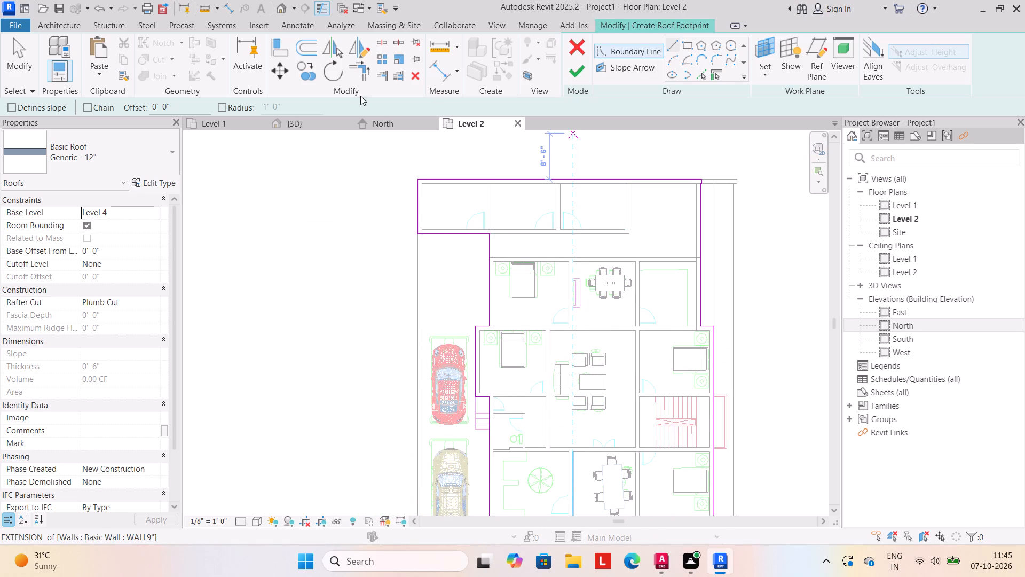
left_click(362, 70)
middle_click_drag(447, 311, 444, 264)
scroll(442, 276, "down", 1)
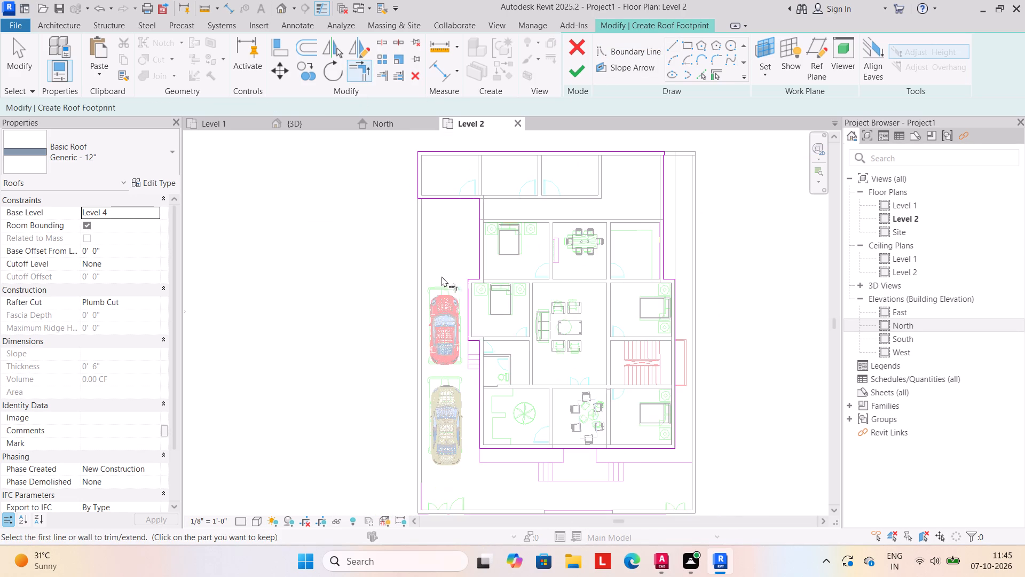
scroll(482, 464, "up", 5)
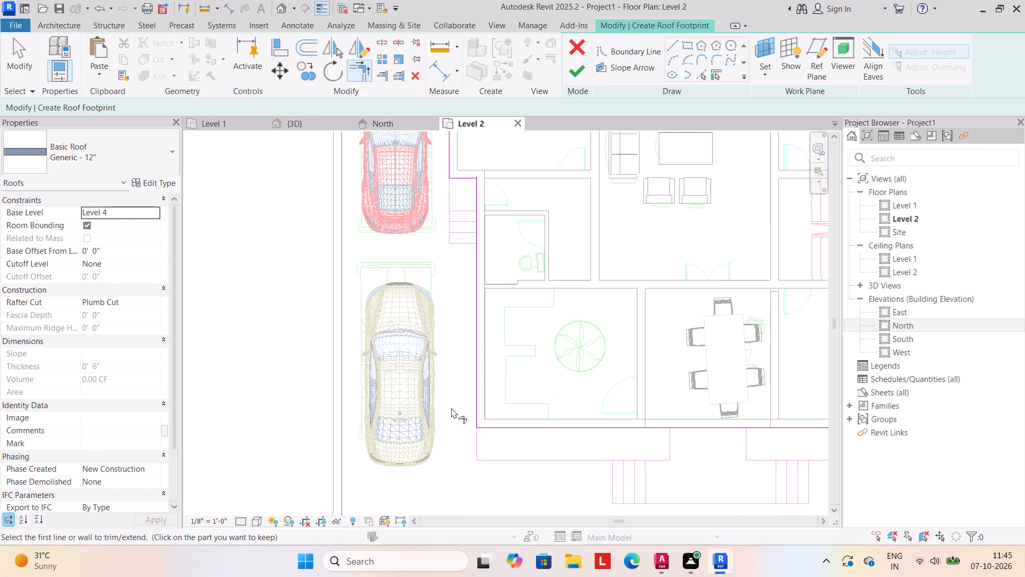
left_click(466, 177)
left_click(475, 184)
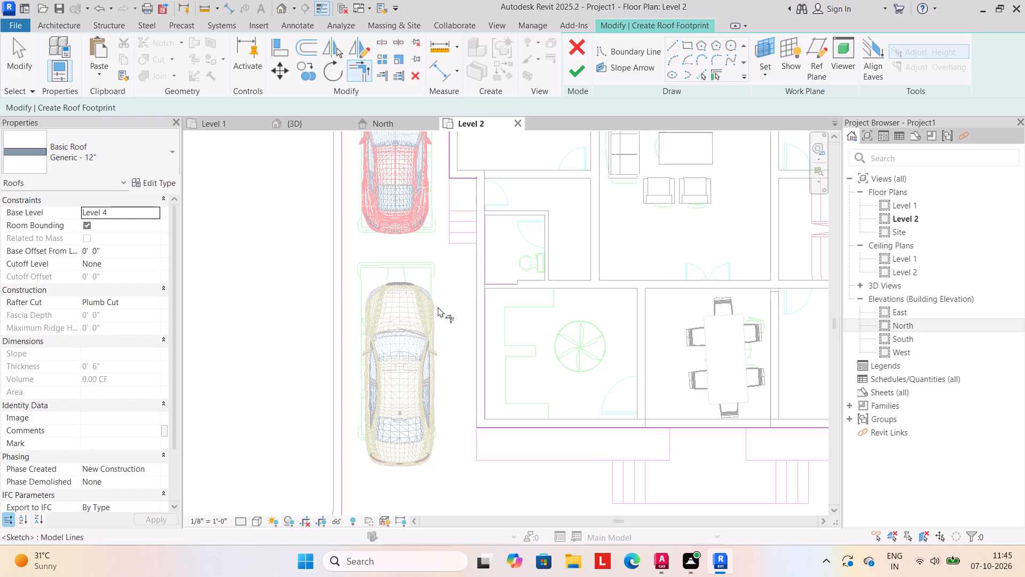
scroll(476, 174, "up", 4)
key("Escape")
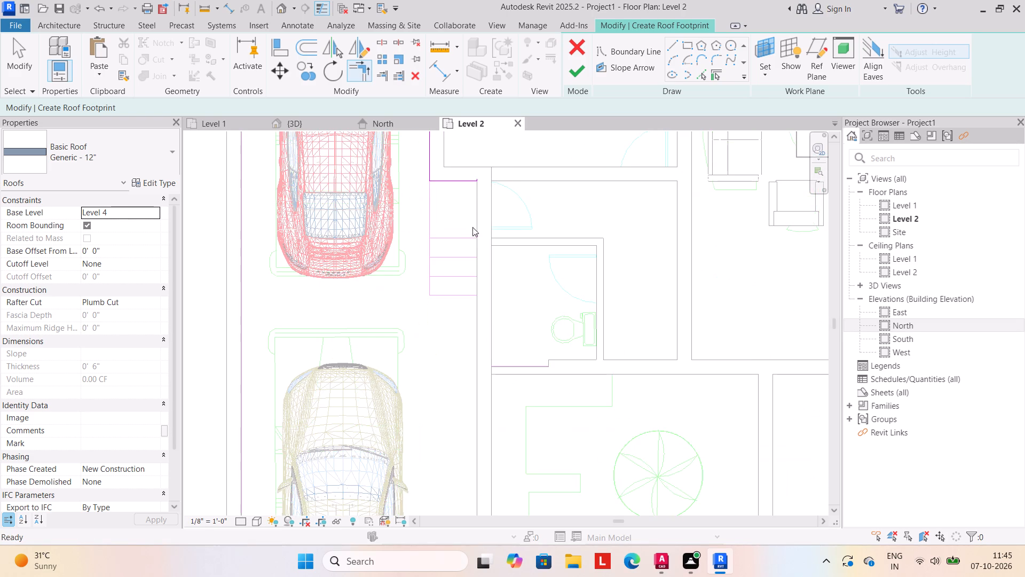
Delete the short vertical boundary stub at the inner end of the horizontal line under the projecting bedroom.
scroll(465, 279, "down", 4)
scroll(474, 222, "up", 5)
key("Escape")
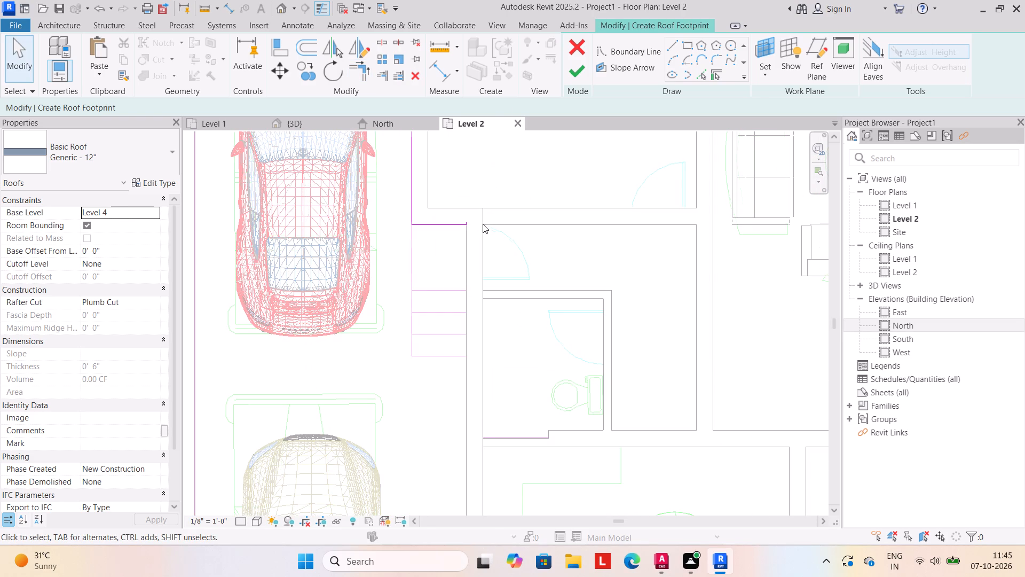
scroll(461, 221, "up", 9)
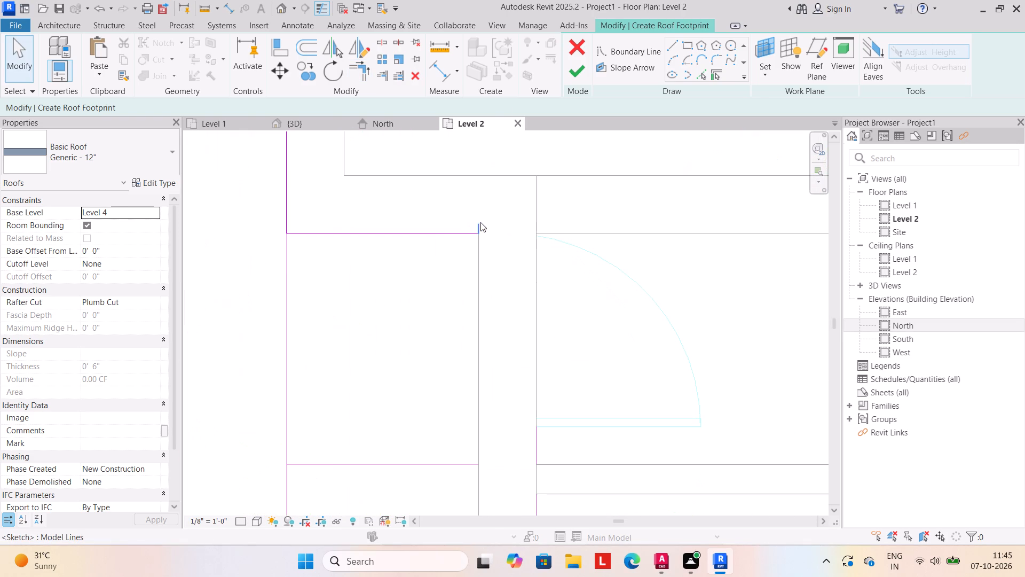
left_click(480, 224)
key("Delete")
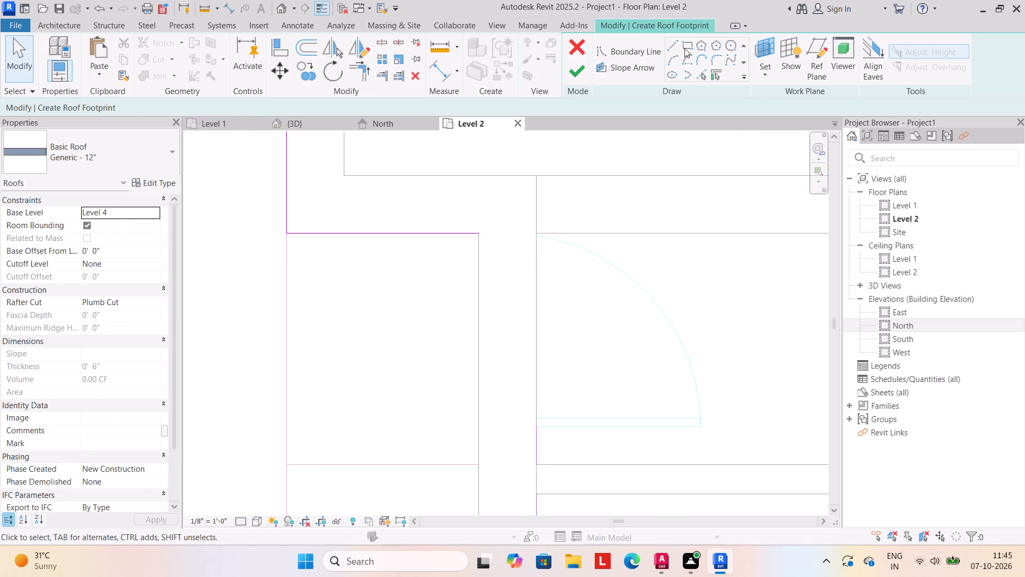
Draw a vertical boundary line down the lower west wall face from that inner corner to the house's southwest corner.
left_click(674, 42)
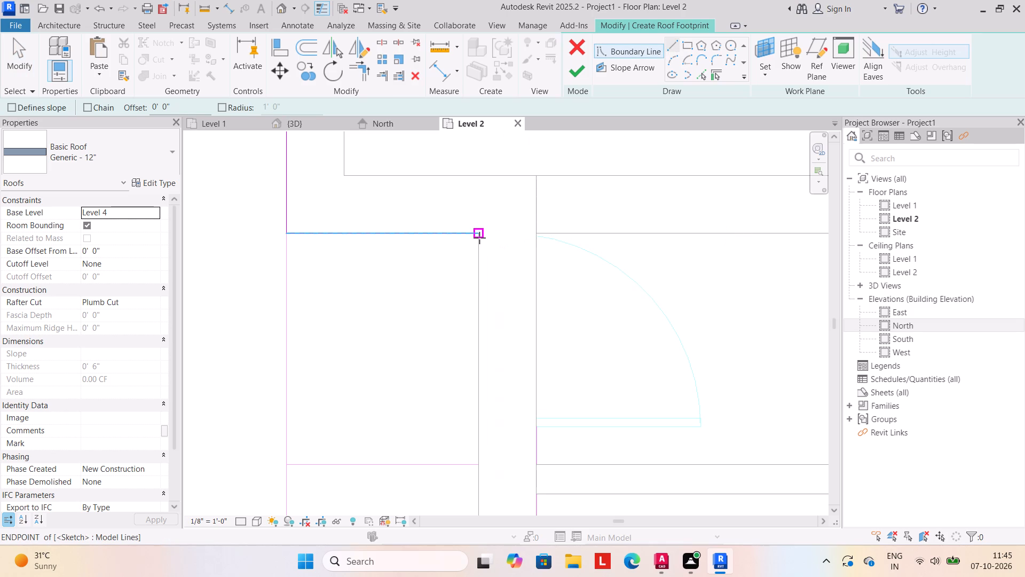
left_click_drag(478, 233, 477, 247)
middle_click_drag(477, 385, 500, 258)
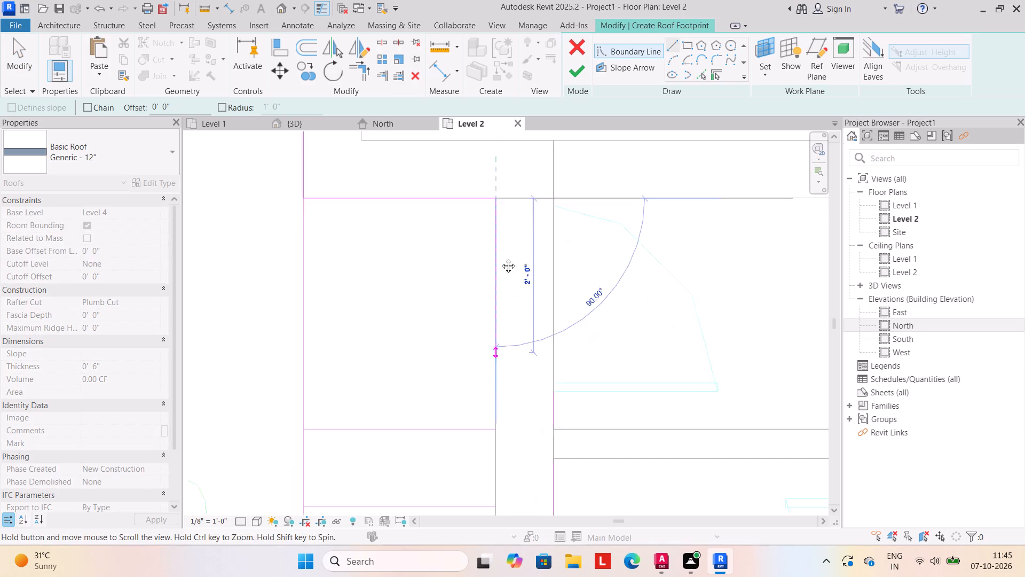
middle_click_drag(500, 258, 500, 115)
middle_click_drag(508, 455, 562, 150)
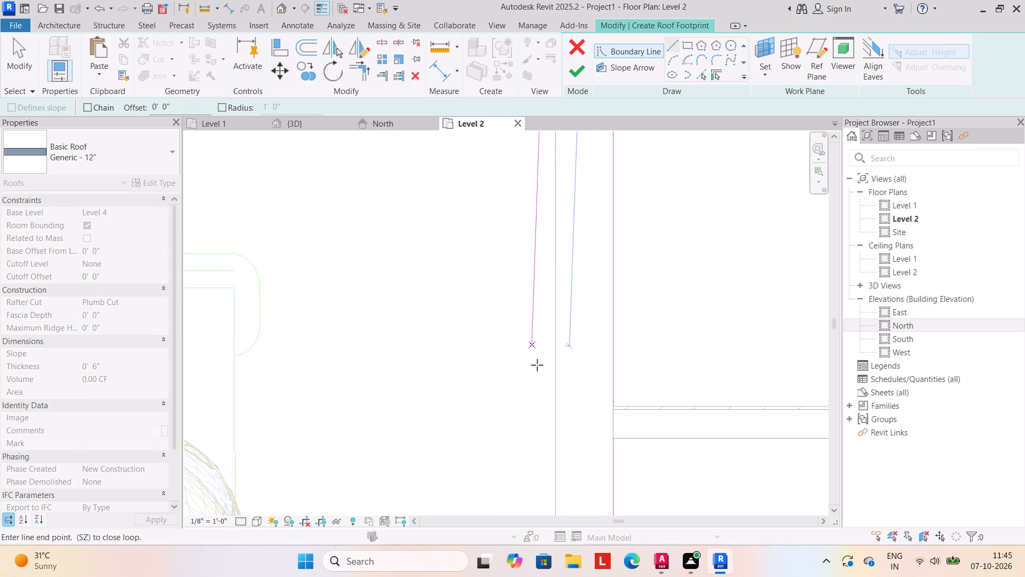
middle_click_drag(554, 418, 579, 97)
middle_click_drag(586, 424, 598, 163)
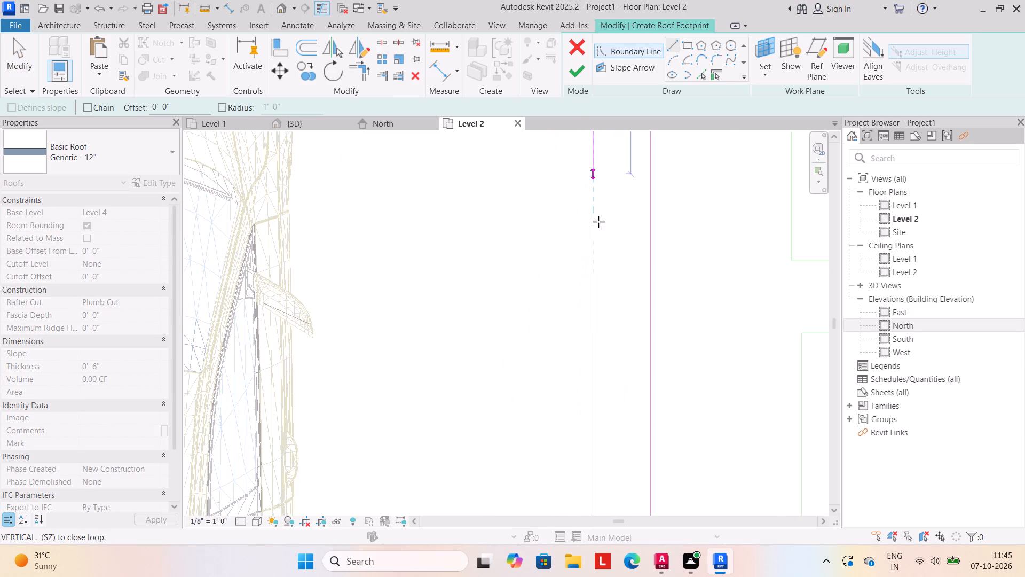
scroll(586, 392, "down", 6)
middle_click_drag(589, 418, 600, 258)
scroll(600, 255, "up", 1)
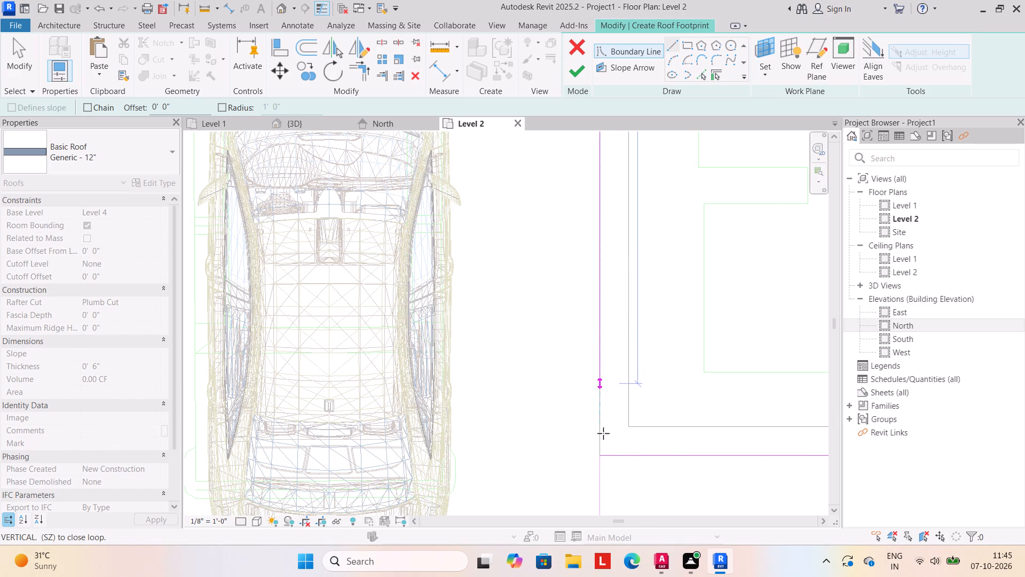
left_click(599, 458)
key("Escape")
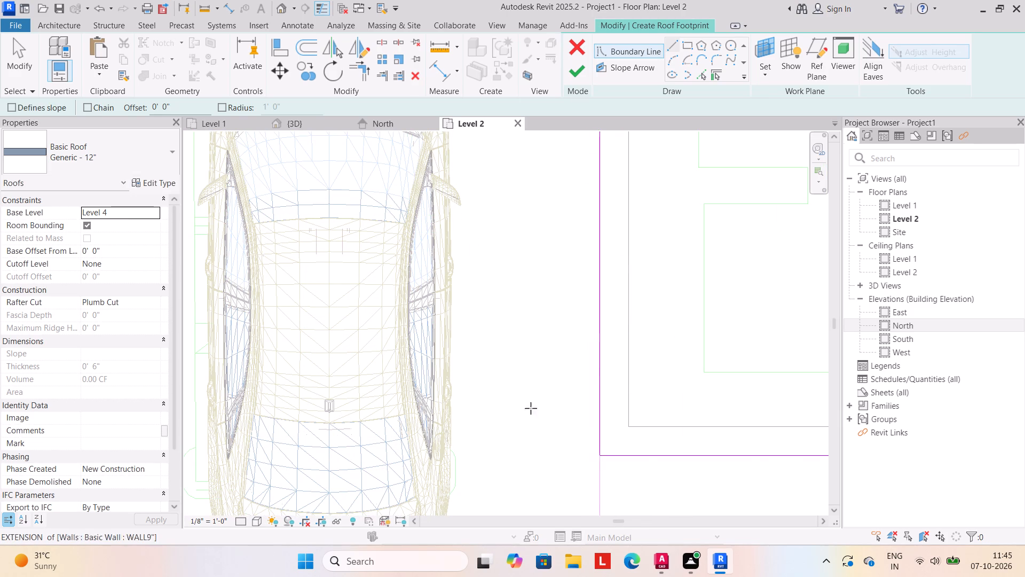
Trim the south and east roof boundary lines to a corner at the house's southeast corner.
scroll(490, 353, "down", 15)
middle_click_drag(667, 435, 607, 435)
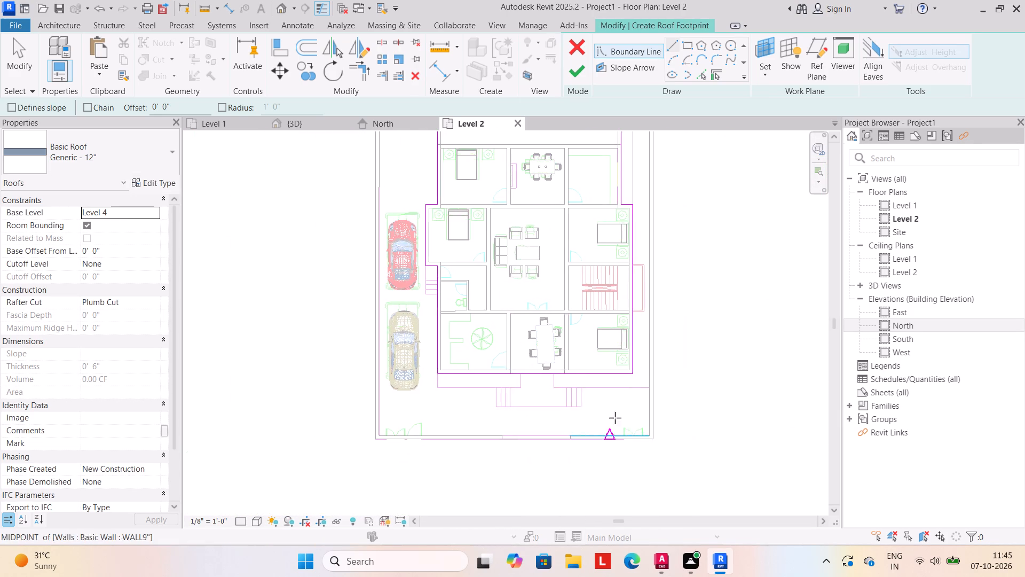
scroll(645, 375, "up", 12)
scroll(570, 376, "up", 5)
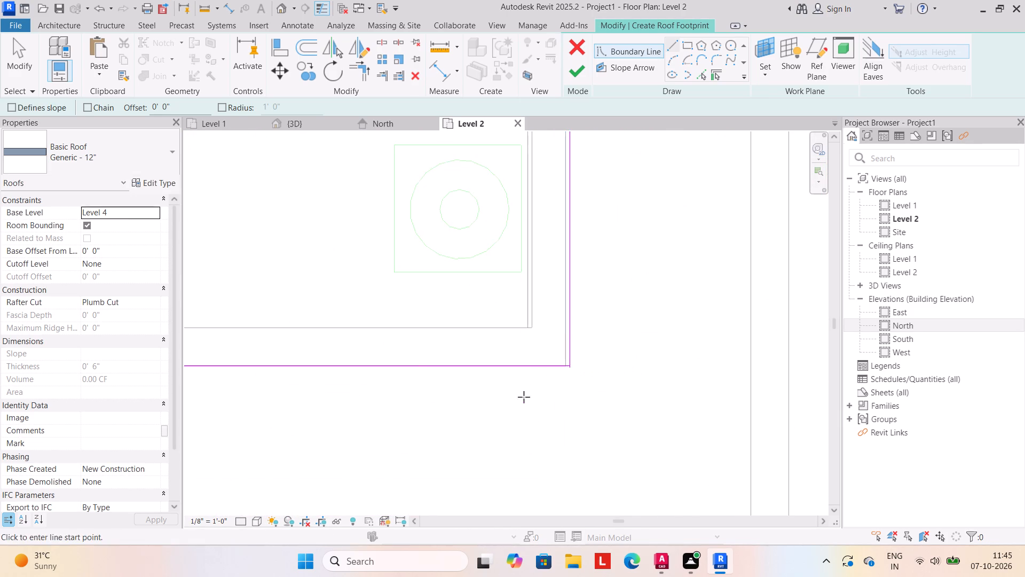
scroll(538, 393, "up", 4)
left_click_drag(362, 56, 375, 80)
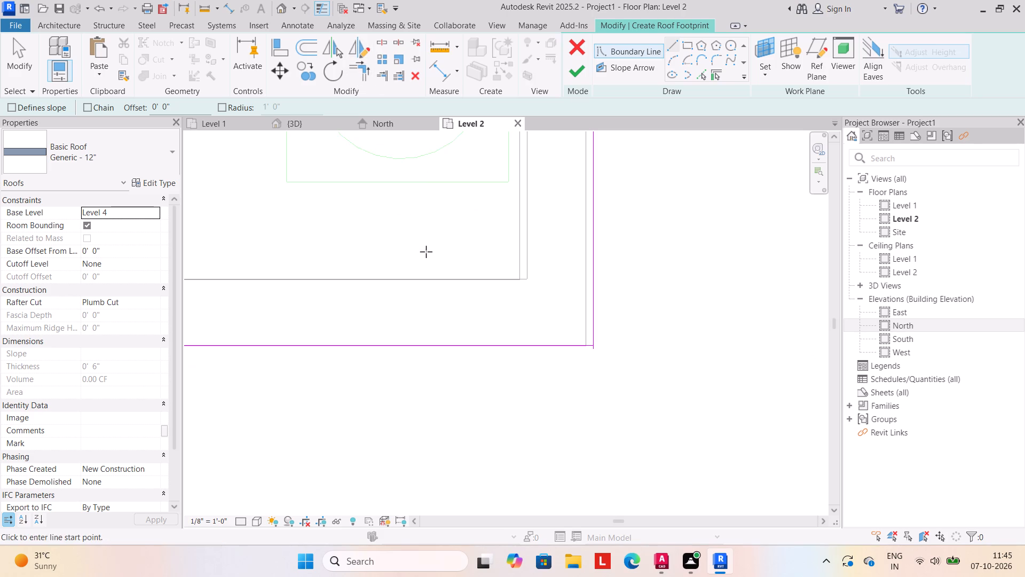
left_click_drag(361, 60, 371, 66)
scroll(539, 379, "up", 5)
left_click(584, 316)
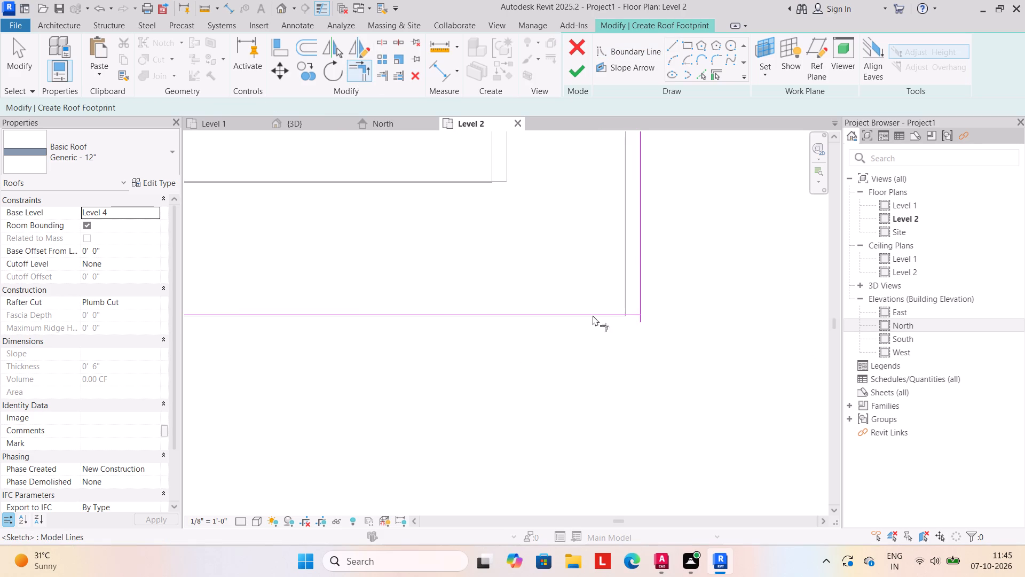
left_click(641, 297)
key("Escape")
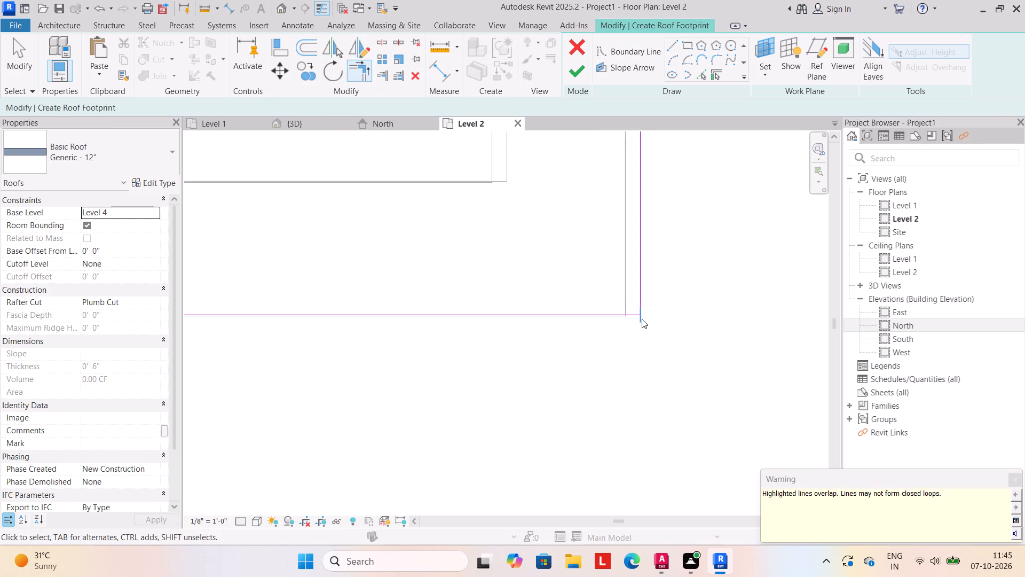
left_click_drag(359, 68, 365, 76)
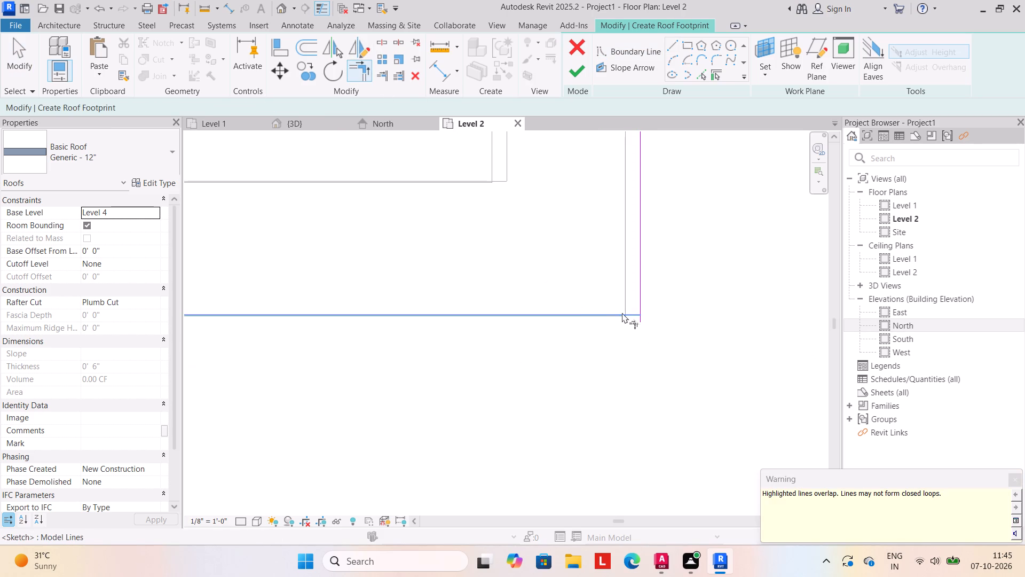
left_click(624, 315)
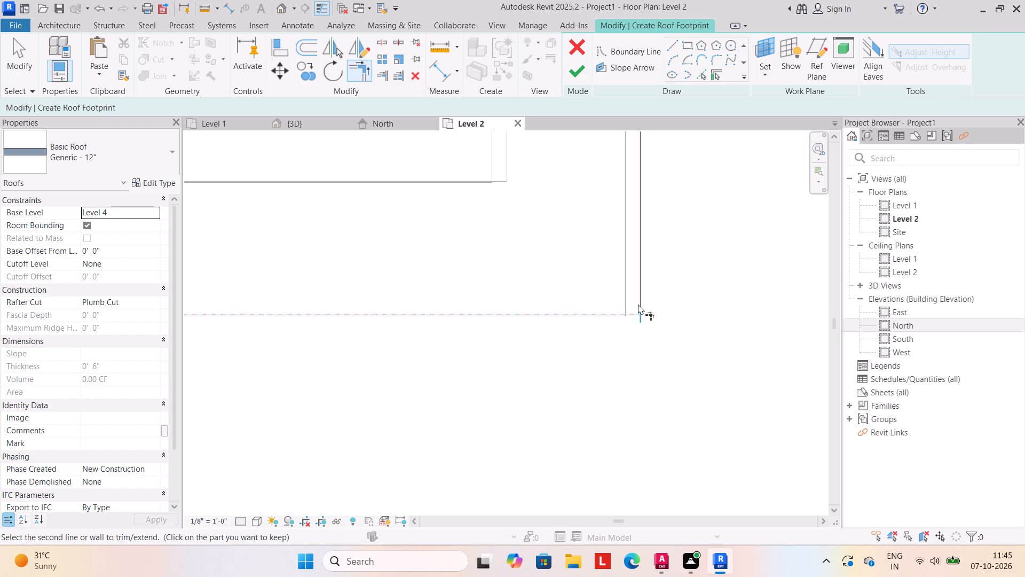
left_click(638, 293)
key("Escape")
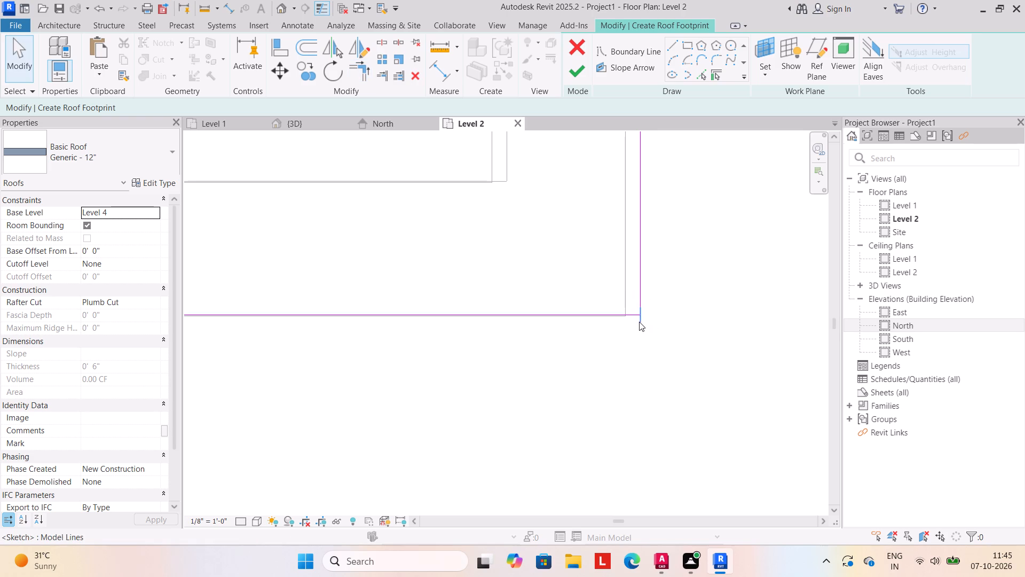
Delete the short vertical boundary stub projecting below the southeast corner.
left_click(639, 322)
key("Delete")
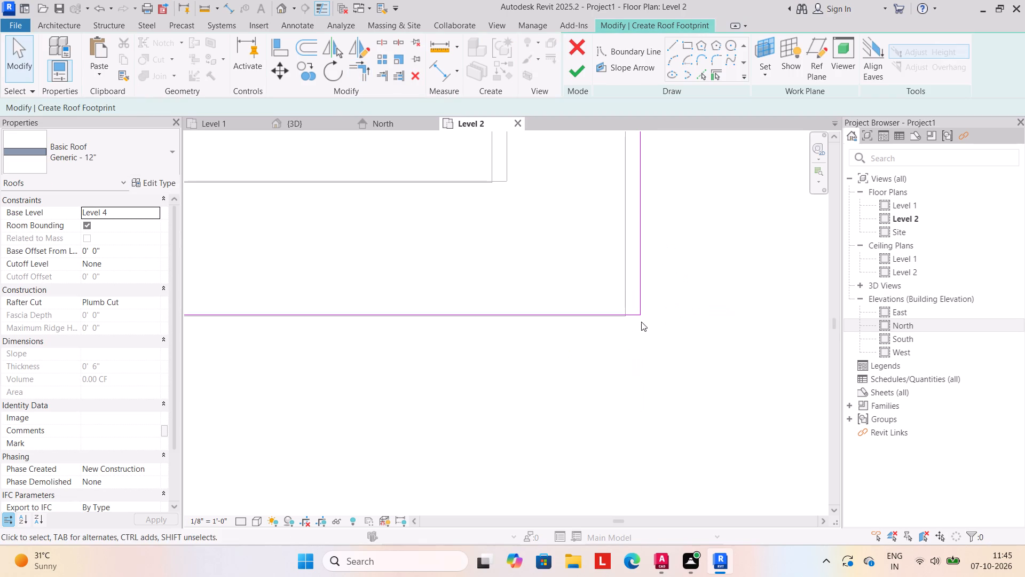
Finish the roof footprint sketch to create the Generic - 12" roof on Level 4.
scroll(627, 321, "down", 20)
scroll(627, 321, "down", 9)
middle_click_drag(612, 337, 746, 372)
scroll(797, 285, "up", 7)
scroll(757, 300, "down", 8)
middle_click_drag(681, 317, 699, 323)
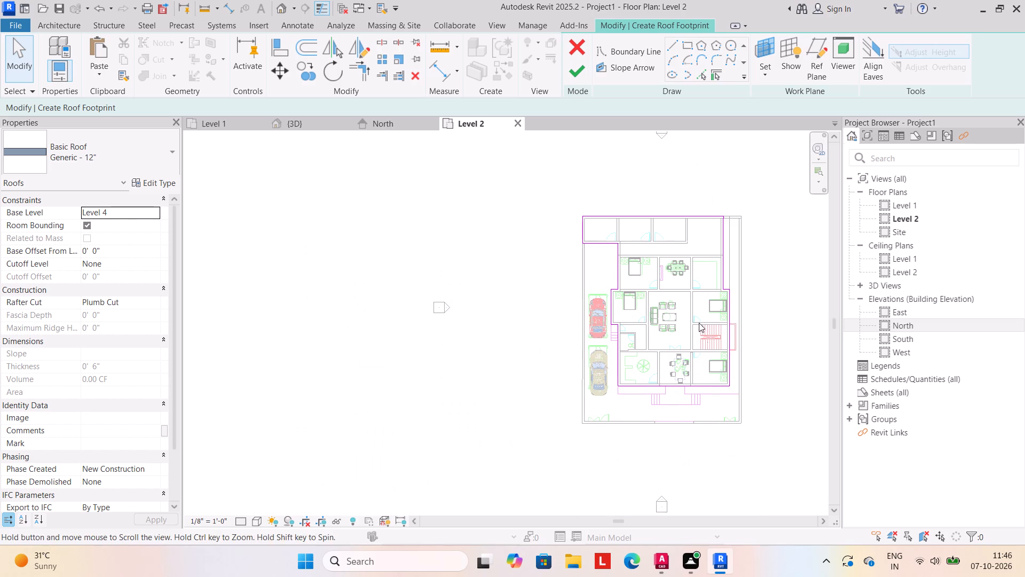
middle_click_drag(699, 323, 698, 328)
left_click(576, 69)
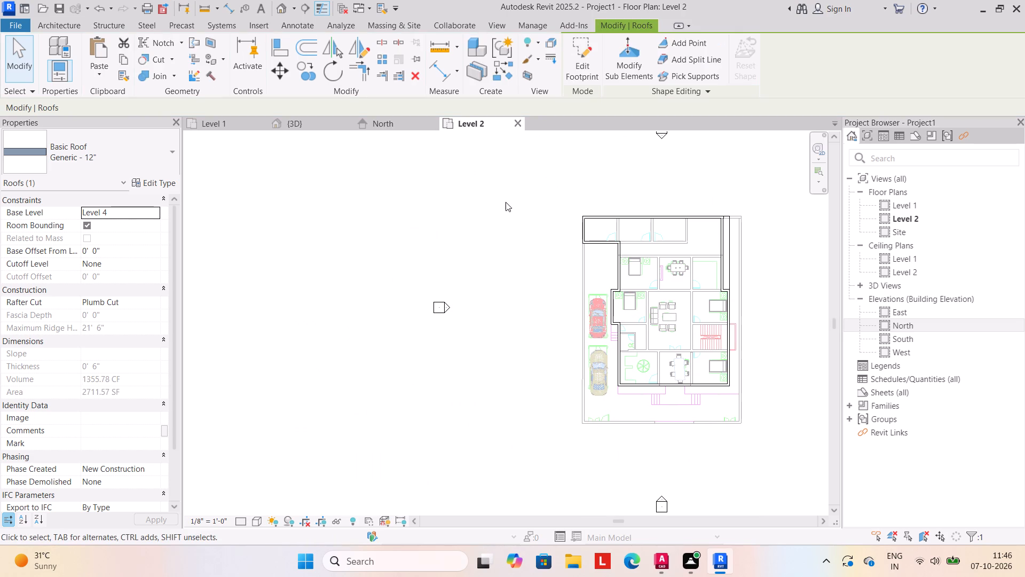
left_click(501, 206)
Switch to the 3D view with the new roof in sight.
left_click(319, 123)
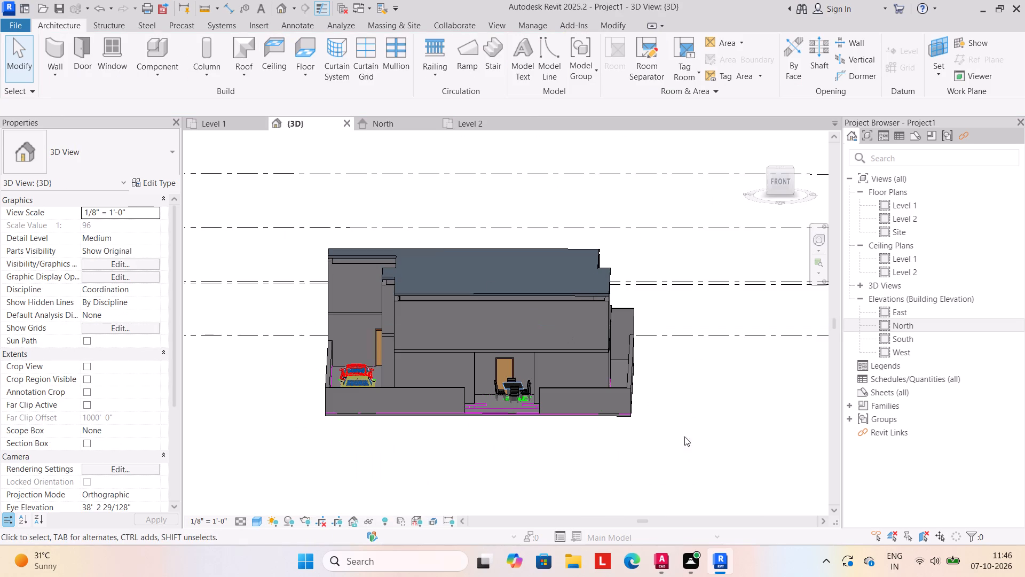
key("Escape")
middle_click_drag(758, 514, 745, 484, "shift")
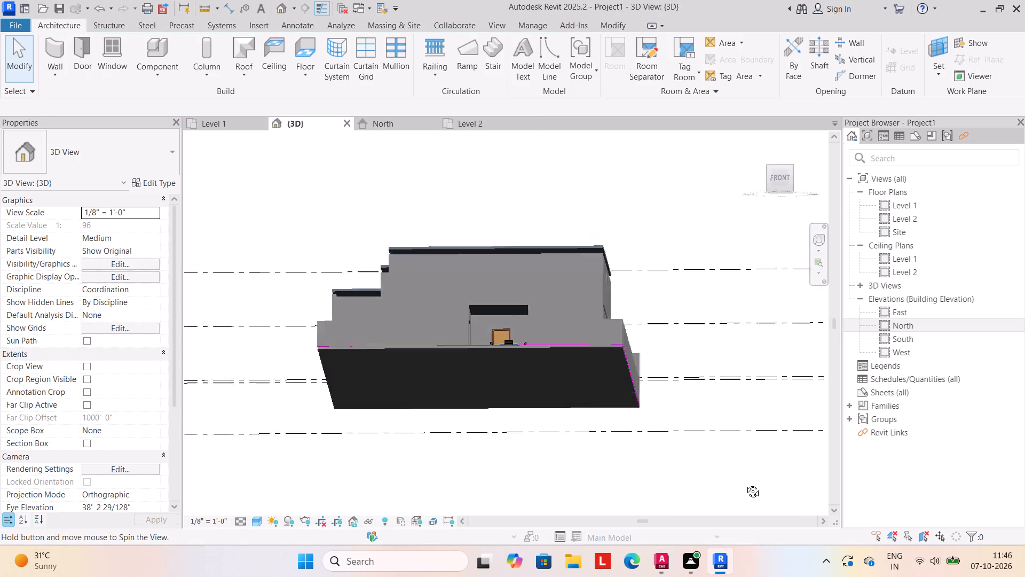
middle_click_drag(745, 484, 742, 501, "shift")
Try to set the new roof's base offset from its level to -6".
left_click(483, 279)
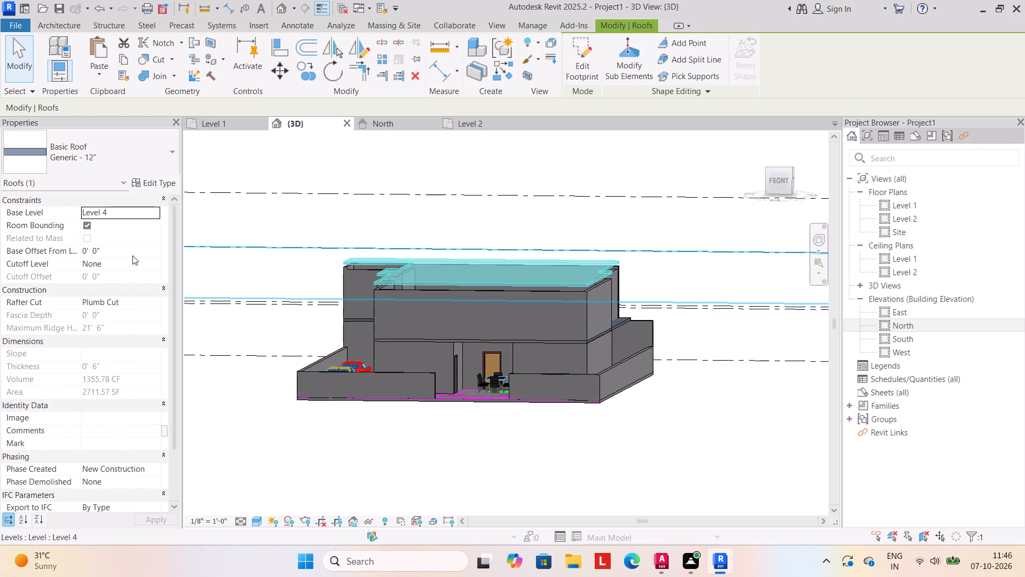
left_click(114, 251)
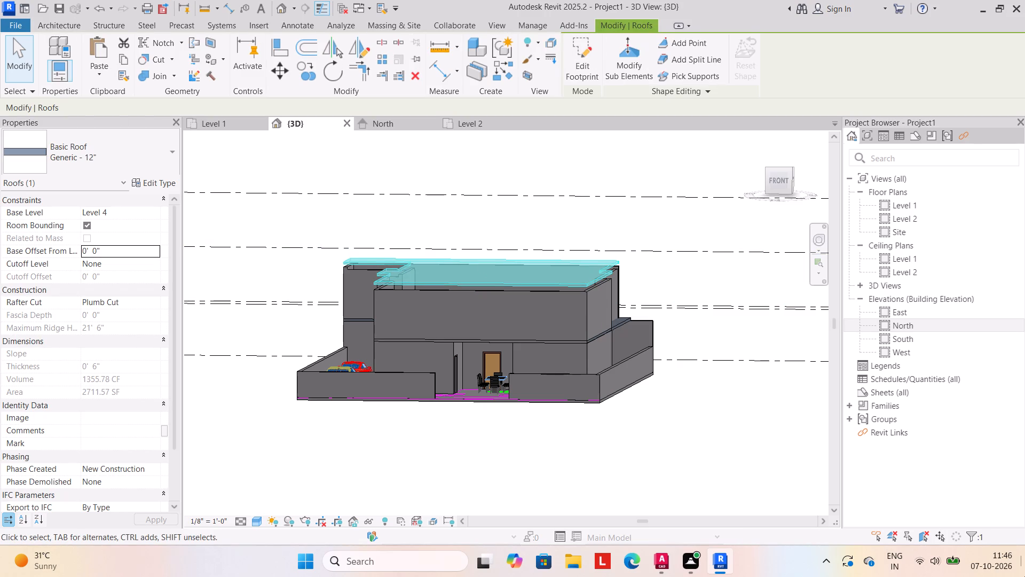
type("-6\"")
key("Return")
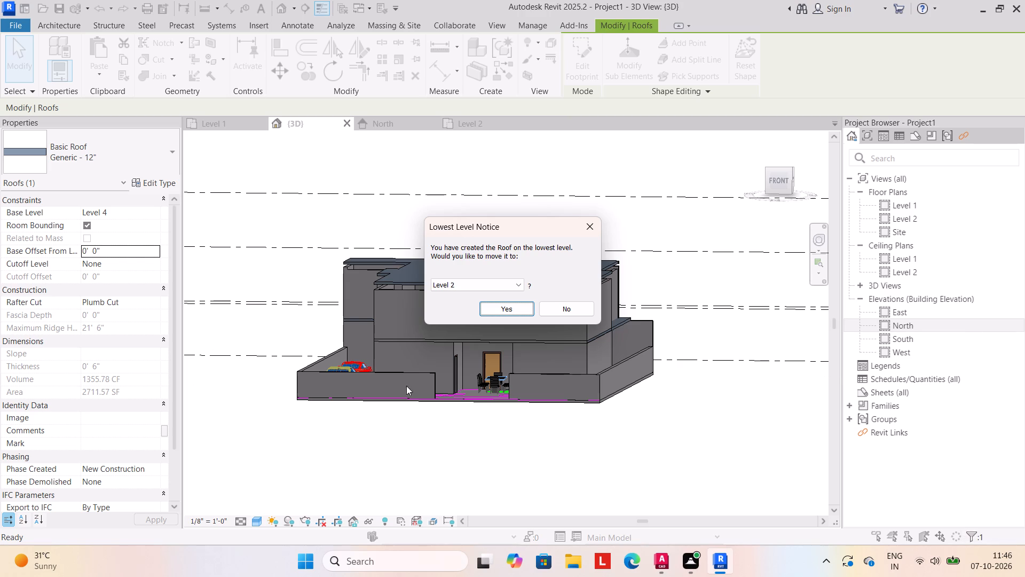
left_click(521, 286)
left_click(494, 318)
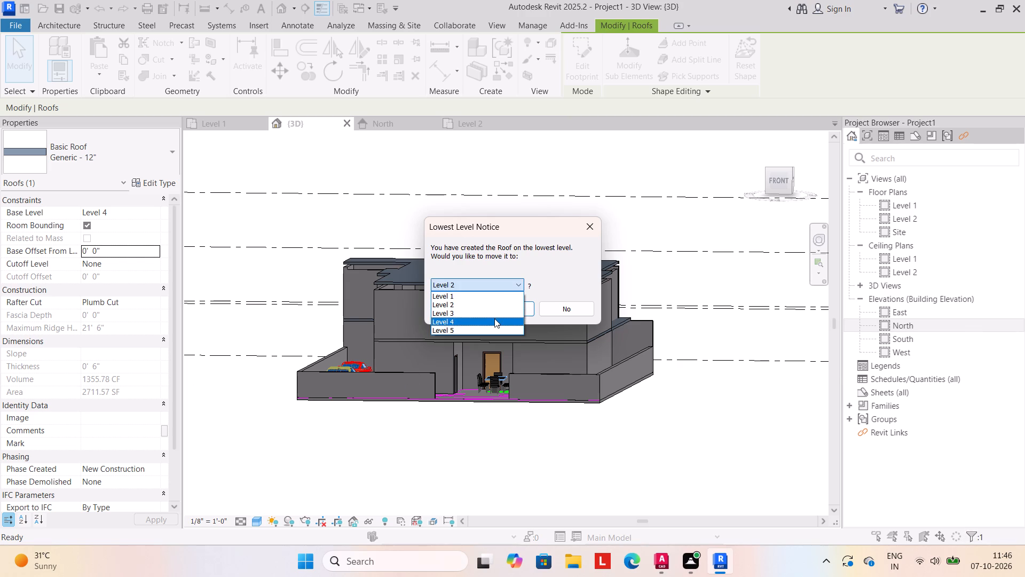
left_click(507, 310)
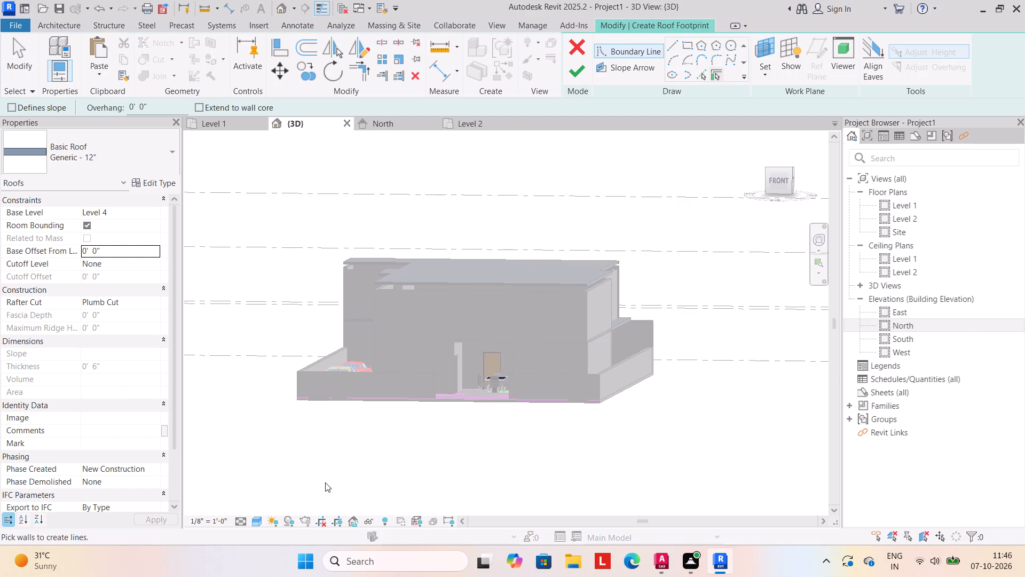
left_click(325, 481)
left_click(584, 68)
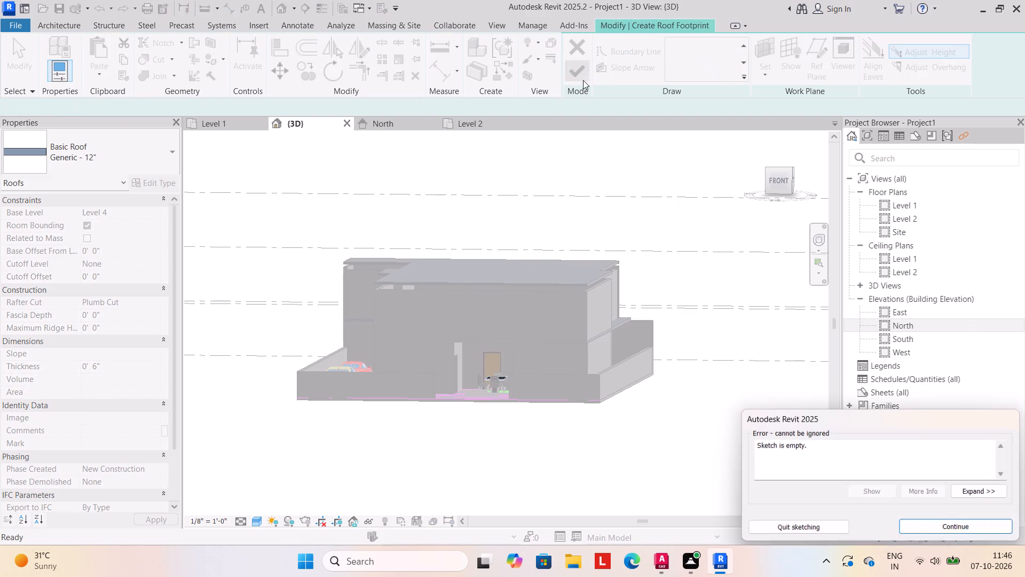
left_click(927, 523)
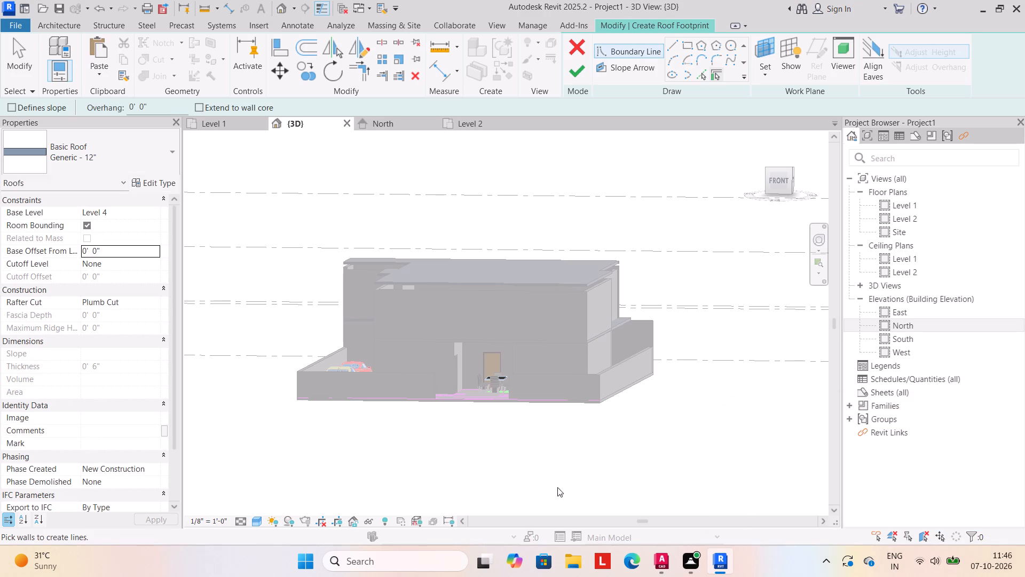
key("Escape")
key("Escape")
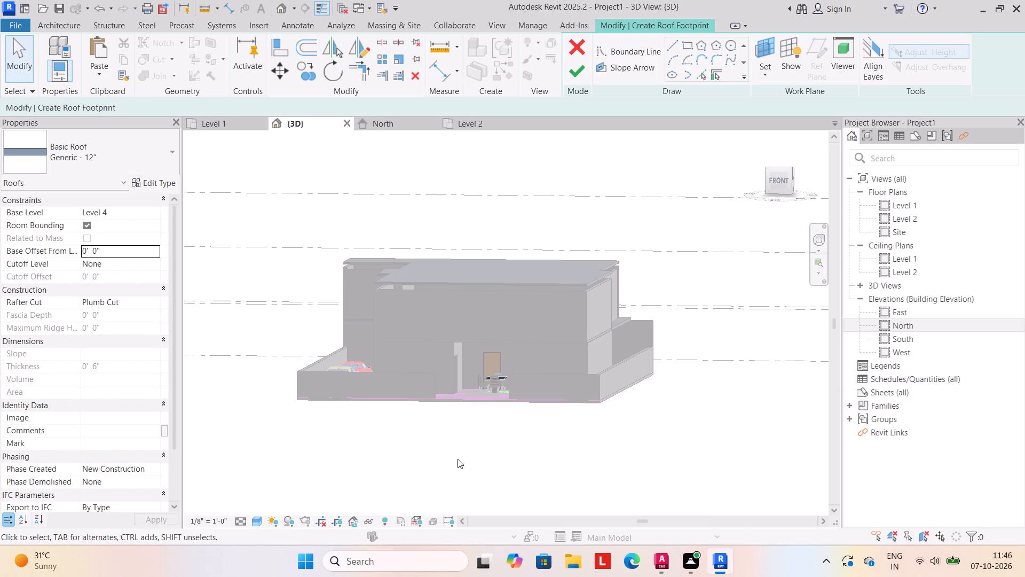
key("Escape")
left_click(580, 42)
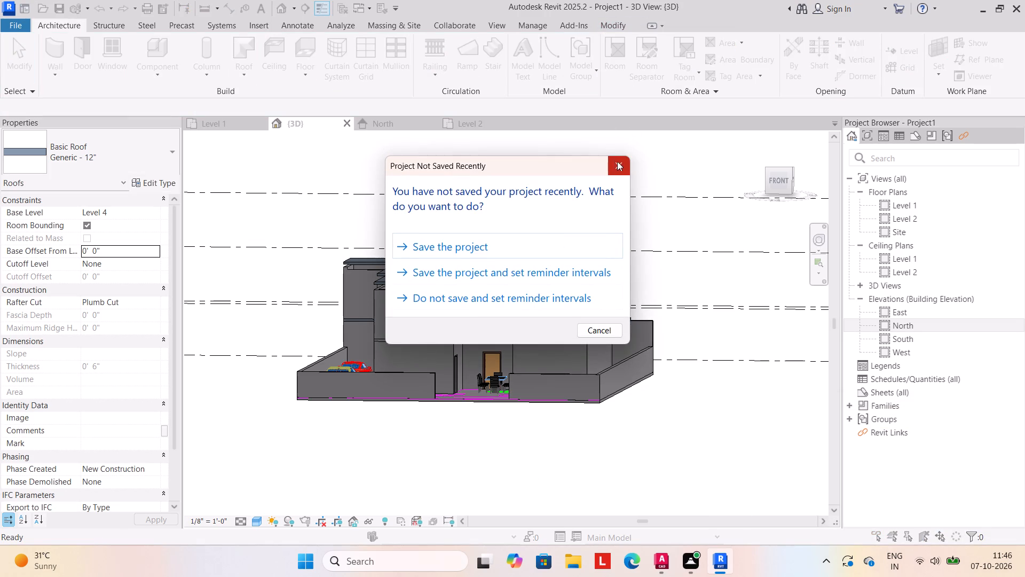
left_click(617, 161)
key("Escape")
Set the new roof's base offset from Level 4 to -6".
left_click(446, 278)
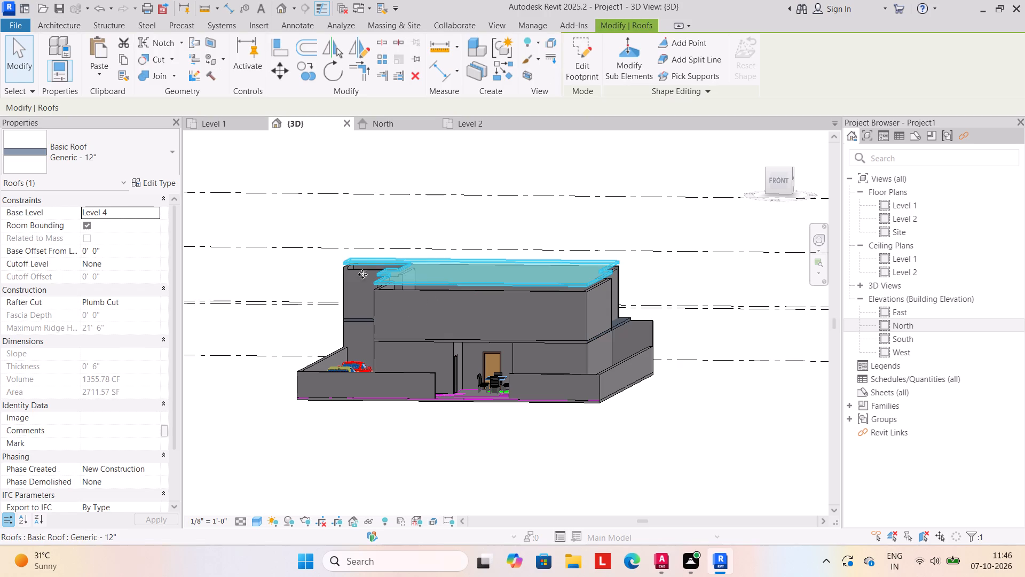
left_click(141, 253)
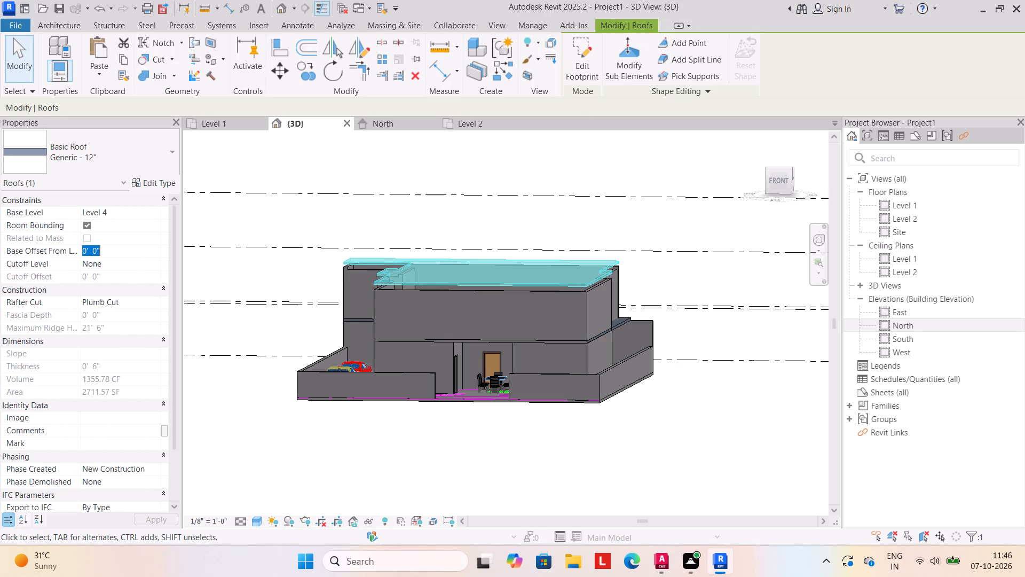
type("-6\"")
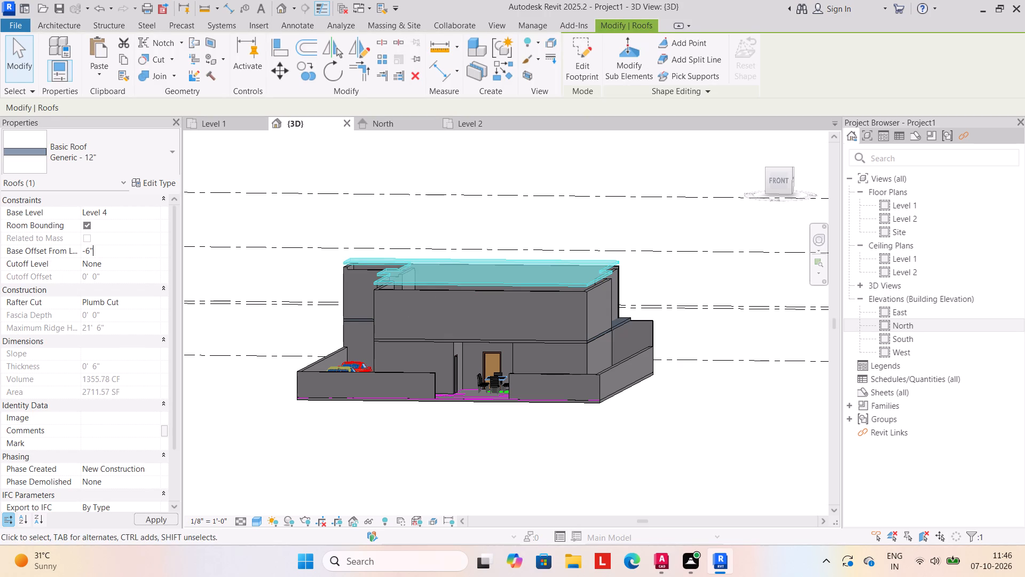
key("Return")
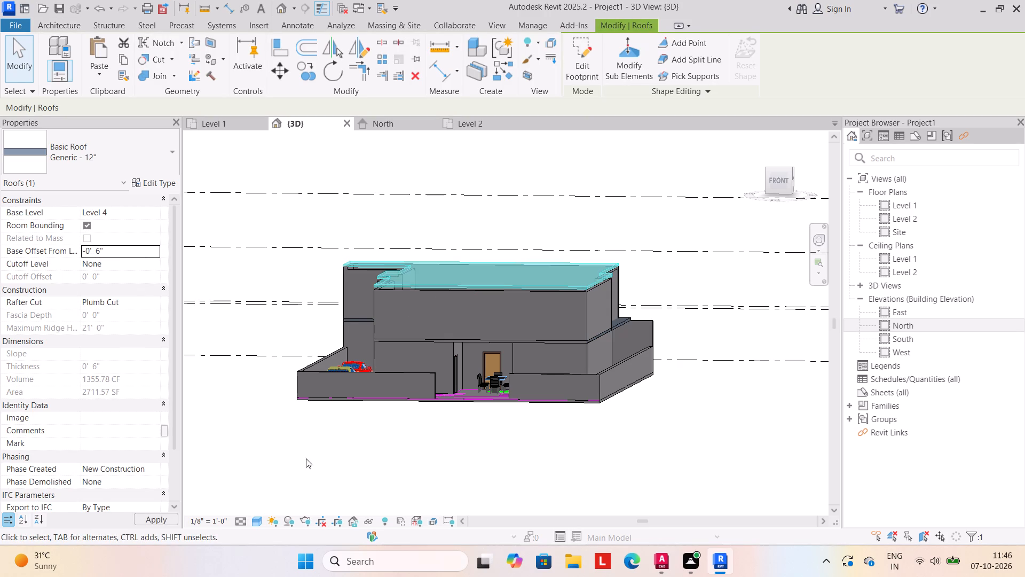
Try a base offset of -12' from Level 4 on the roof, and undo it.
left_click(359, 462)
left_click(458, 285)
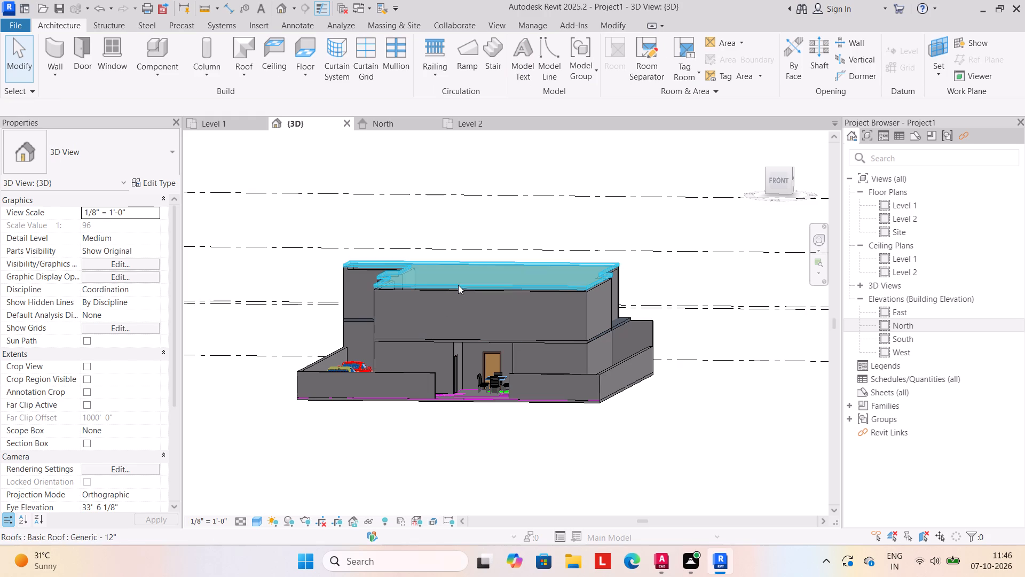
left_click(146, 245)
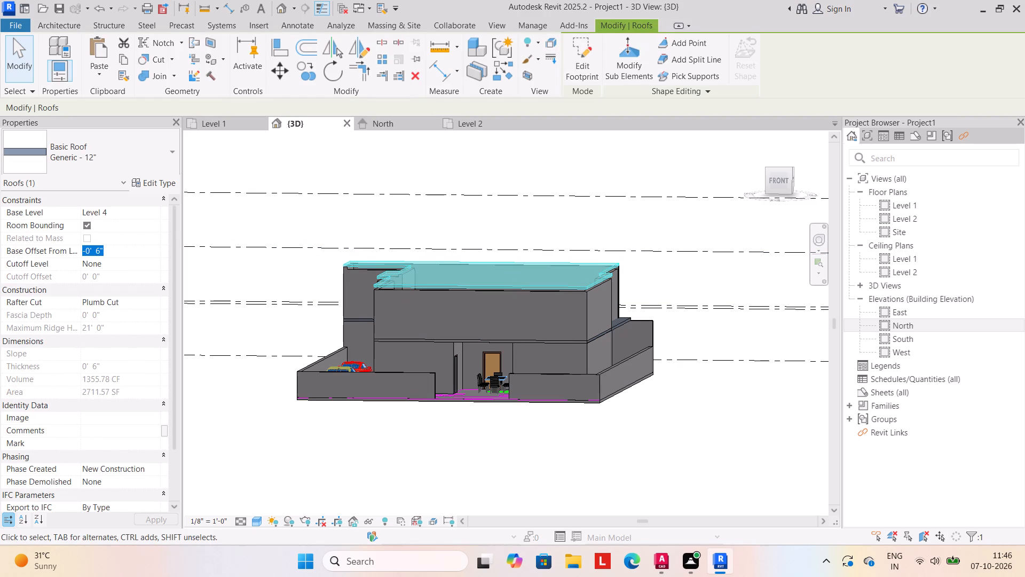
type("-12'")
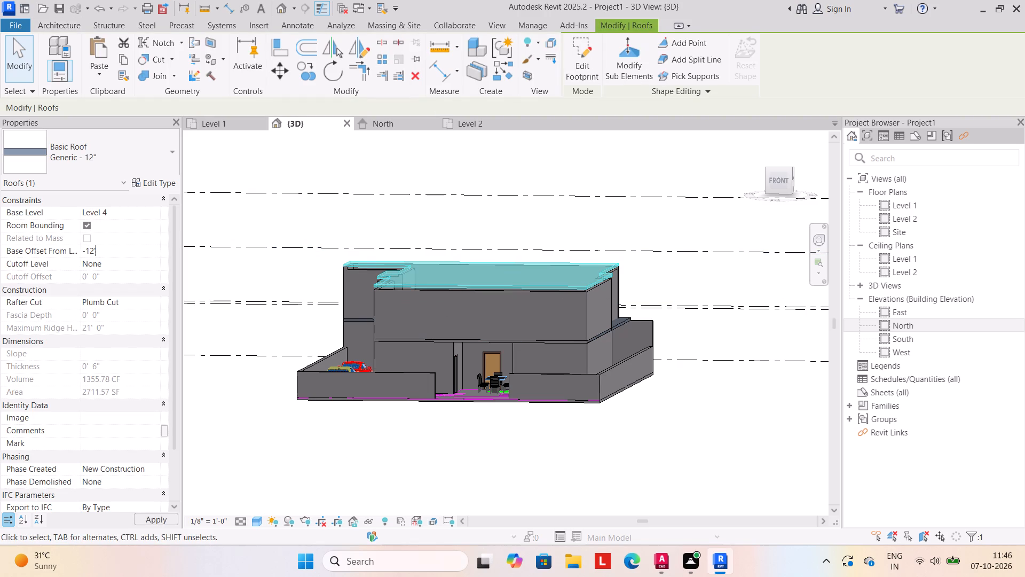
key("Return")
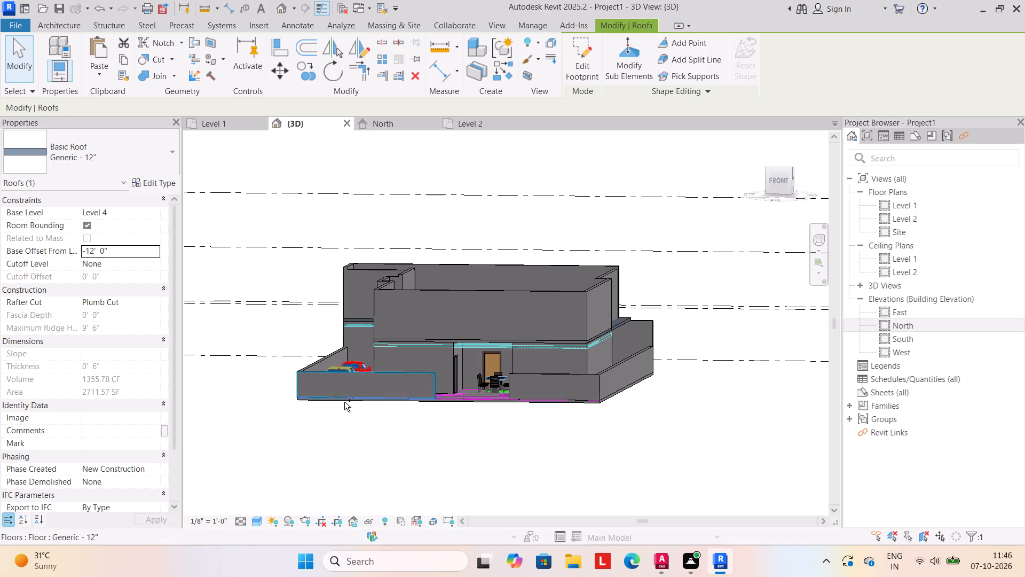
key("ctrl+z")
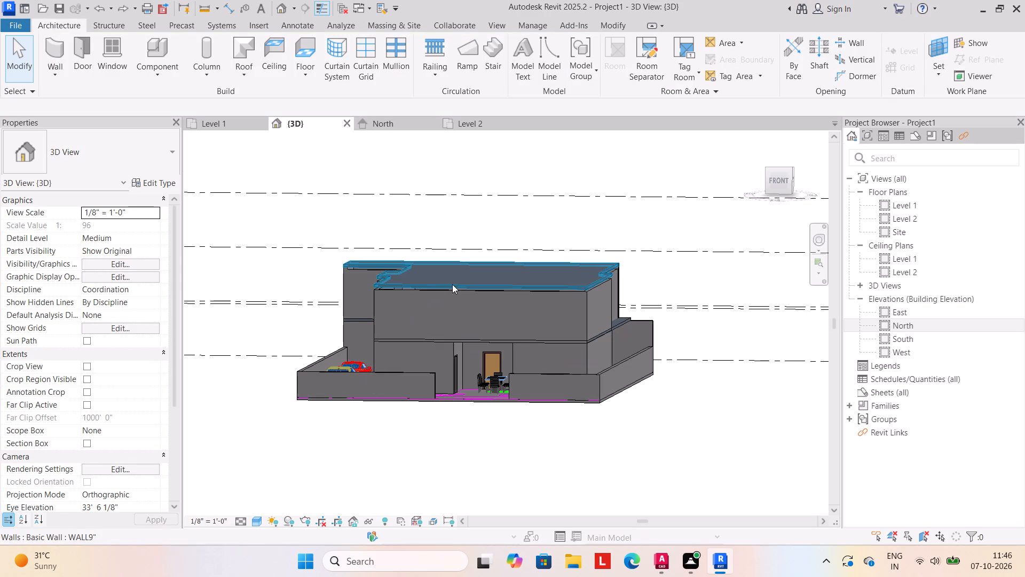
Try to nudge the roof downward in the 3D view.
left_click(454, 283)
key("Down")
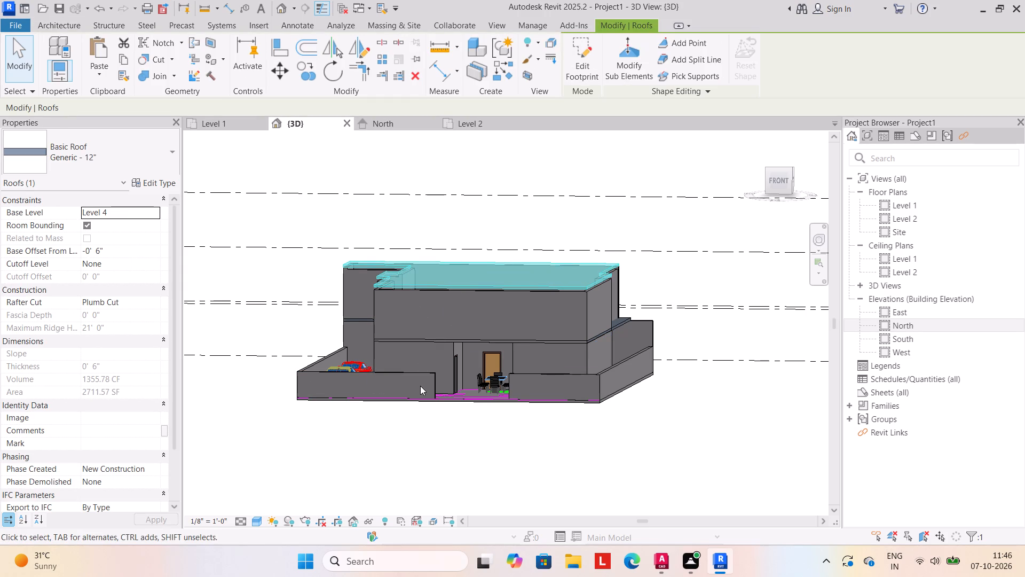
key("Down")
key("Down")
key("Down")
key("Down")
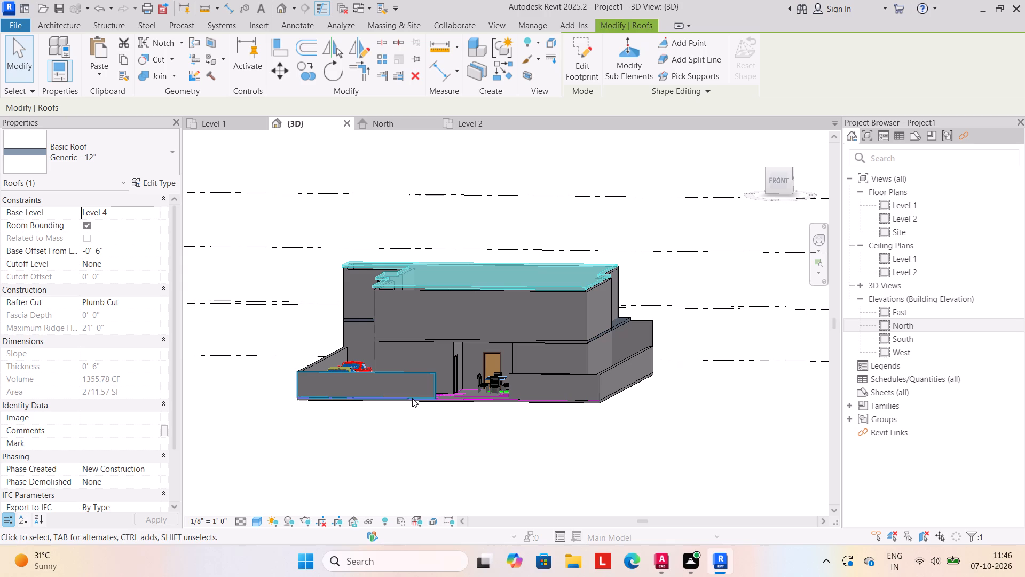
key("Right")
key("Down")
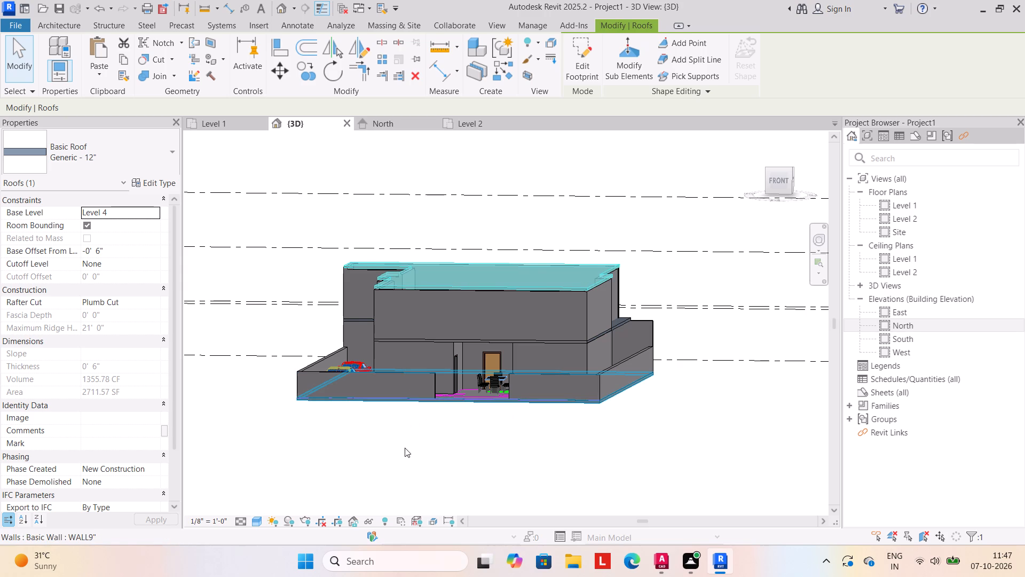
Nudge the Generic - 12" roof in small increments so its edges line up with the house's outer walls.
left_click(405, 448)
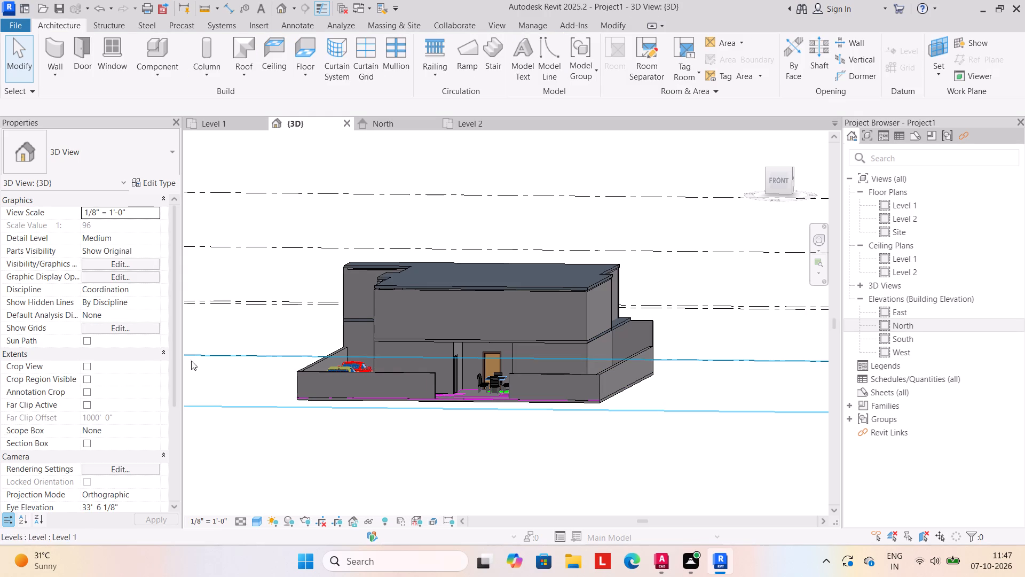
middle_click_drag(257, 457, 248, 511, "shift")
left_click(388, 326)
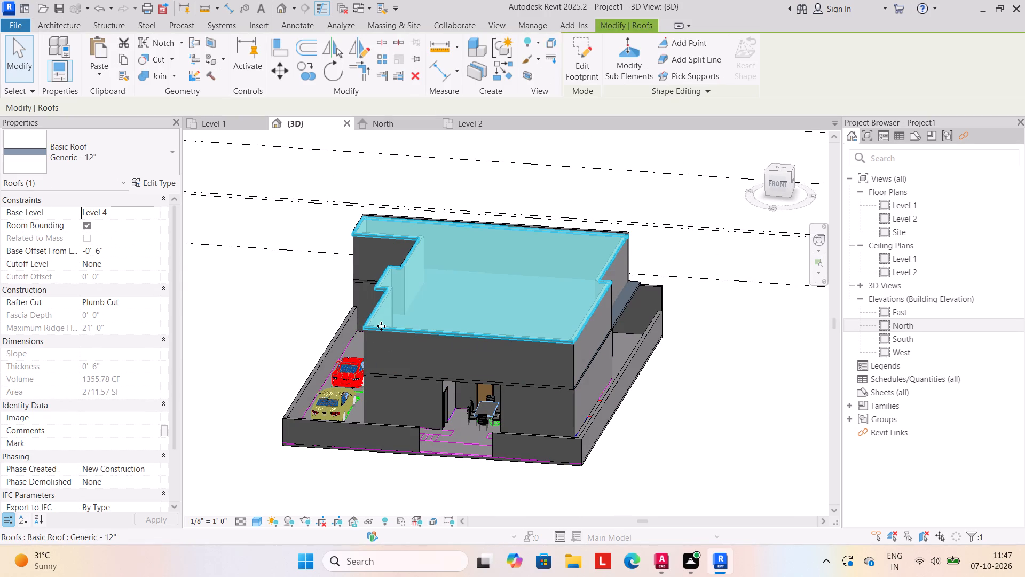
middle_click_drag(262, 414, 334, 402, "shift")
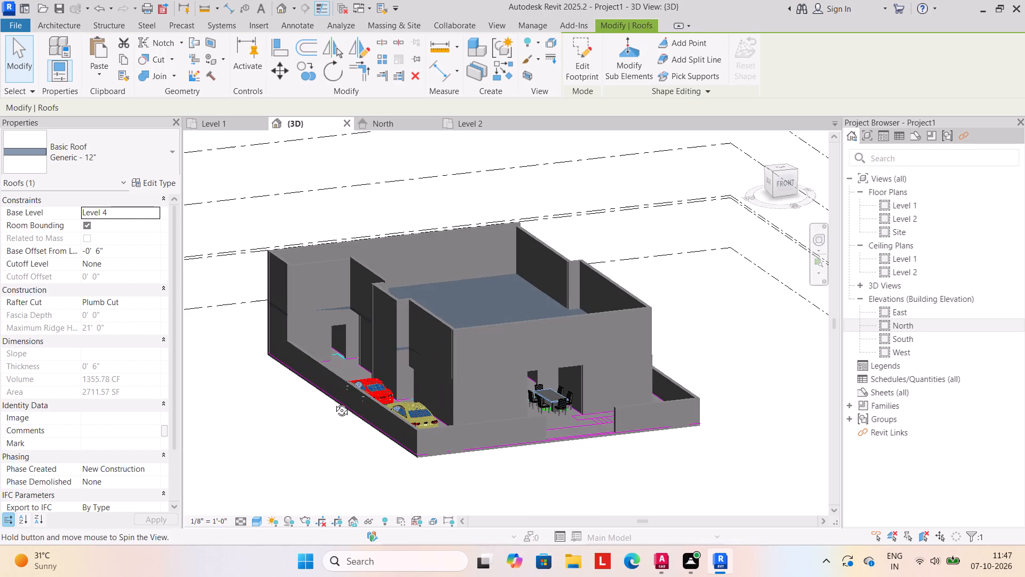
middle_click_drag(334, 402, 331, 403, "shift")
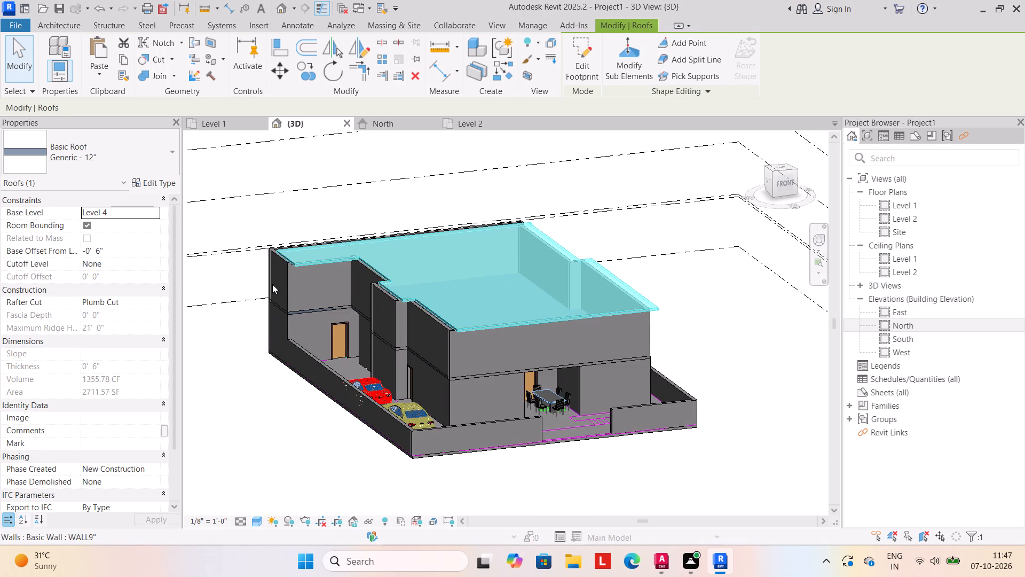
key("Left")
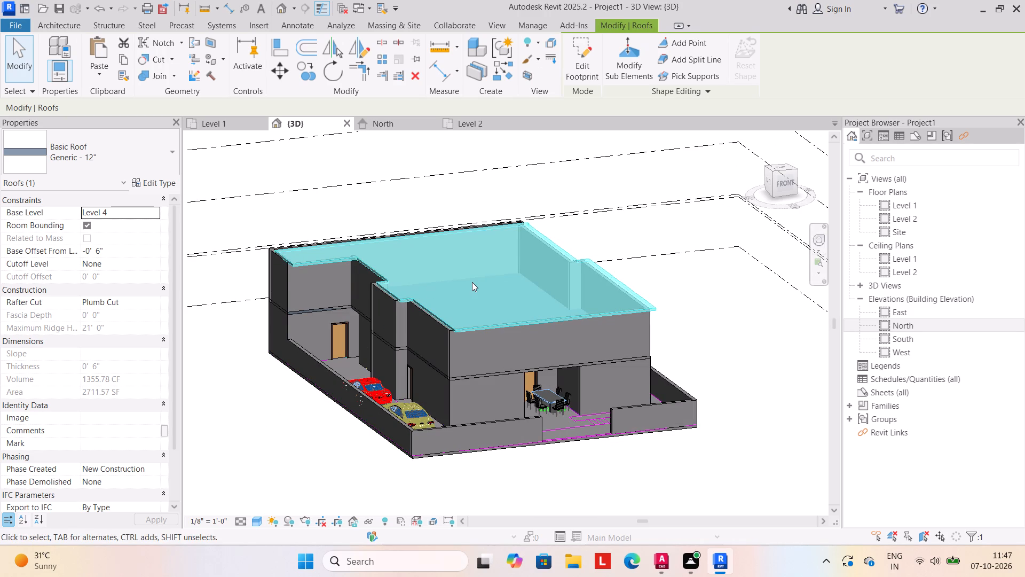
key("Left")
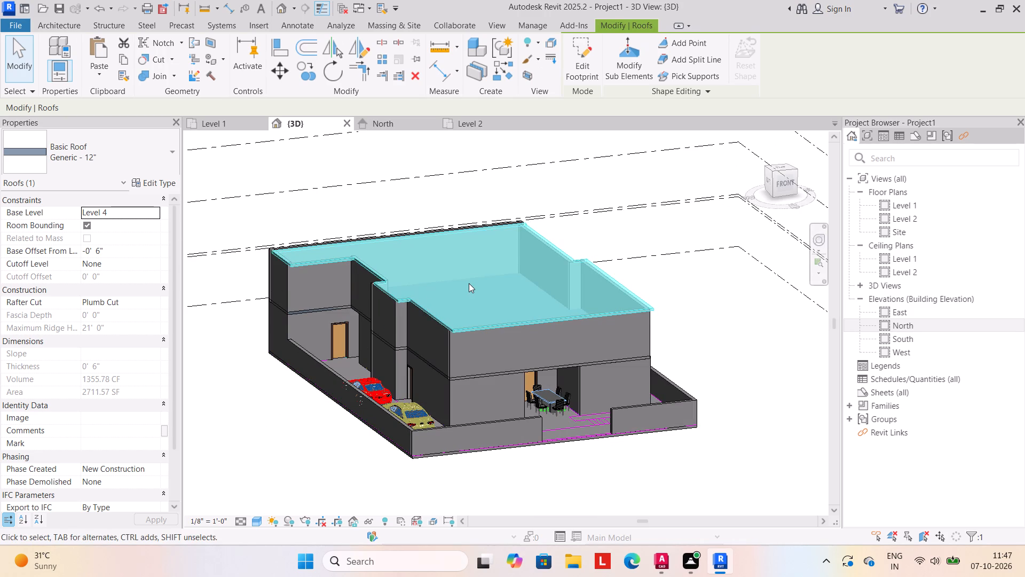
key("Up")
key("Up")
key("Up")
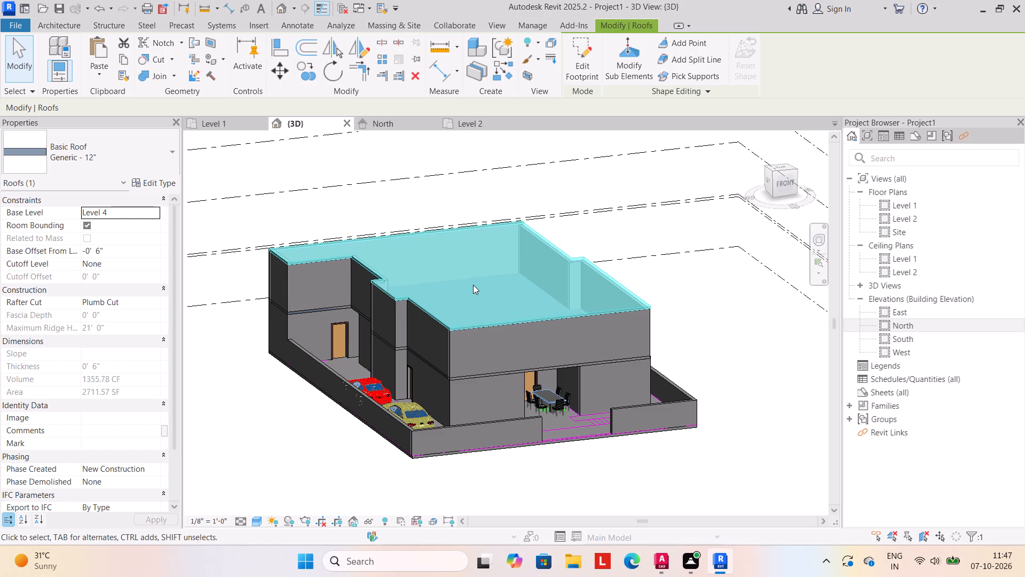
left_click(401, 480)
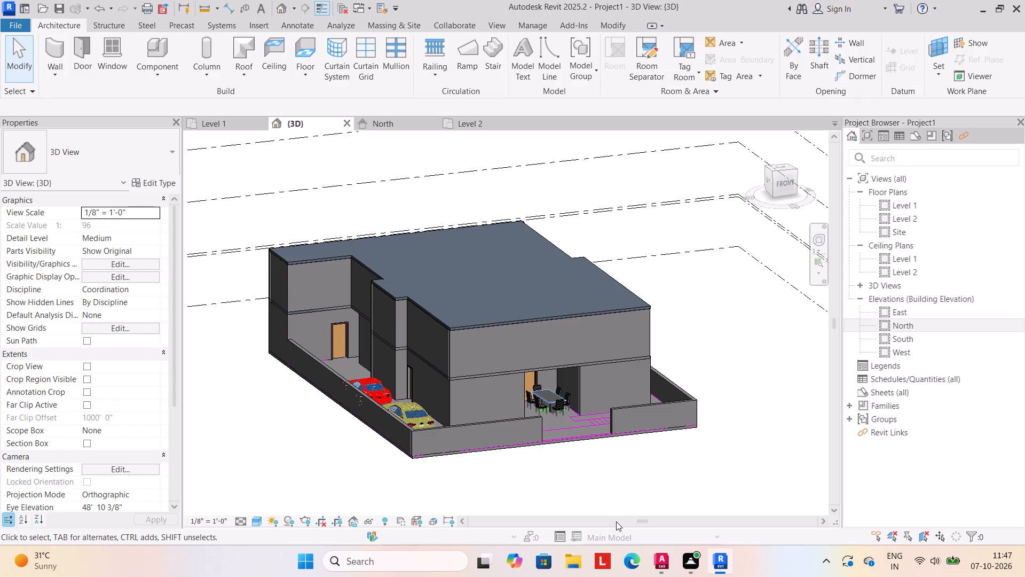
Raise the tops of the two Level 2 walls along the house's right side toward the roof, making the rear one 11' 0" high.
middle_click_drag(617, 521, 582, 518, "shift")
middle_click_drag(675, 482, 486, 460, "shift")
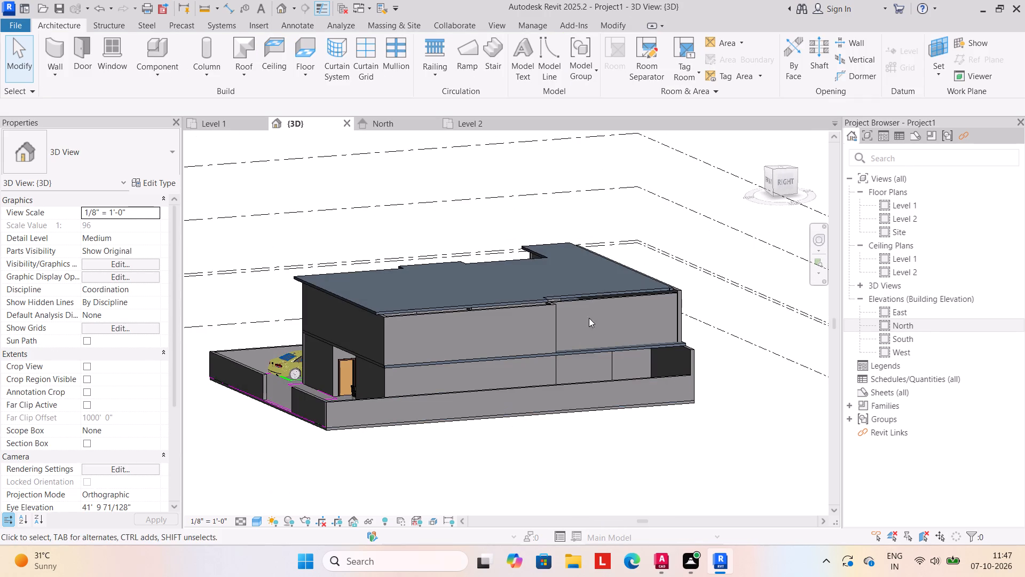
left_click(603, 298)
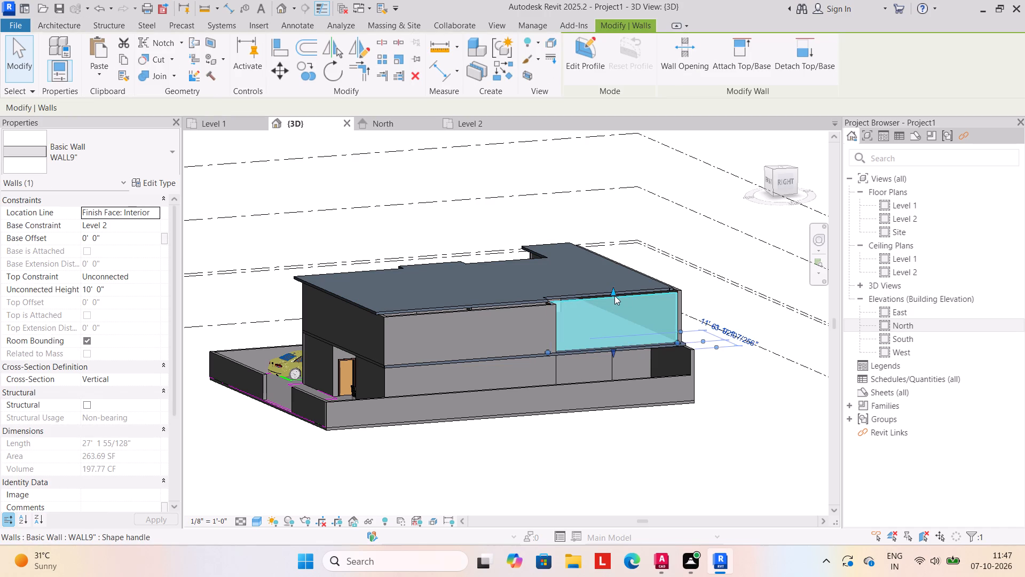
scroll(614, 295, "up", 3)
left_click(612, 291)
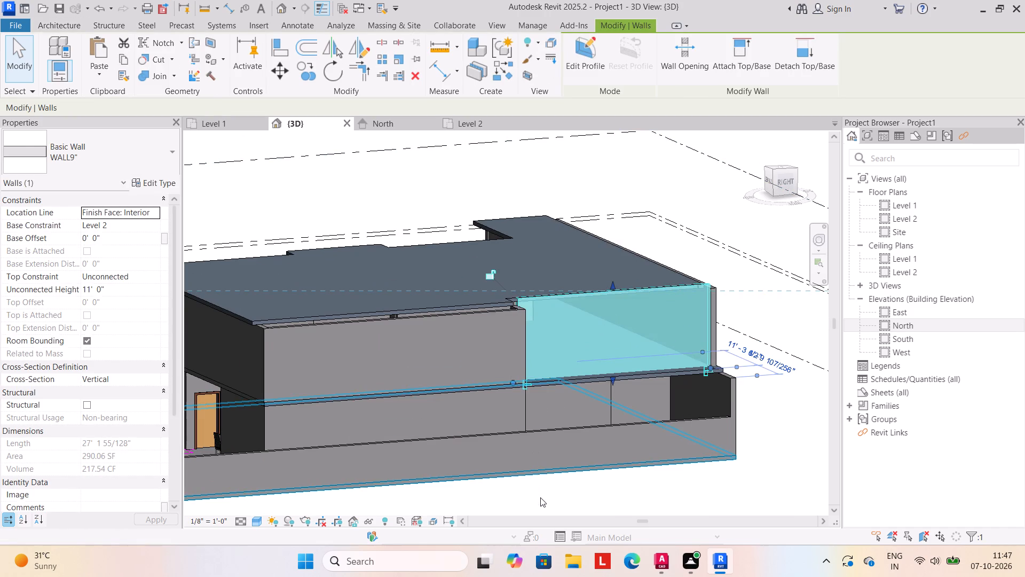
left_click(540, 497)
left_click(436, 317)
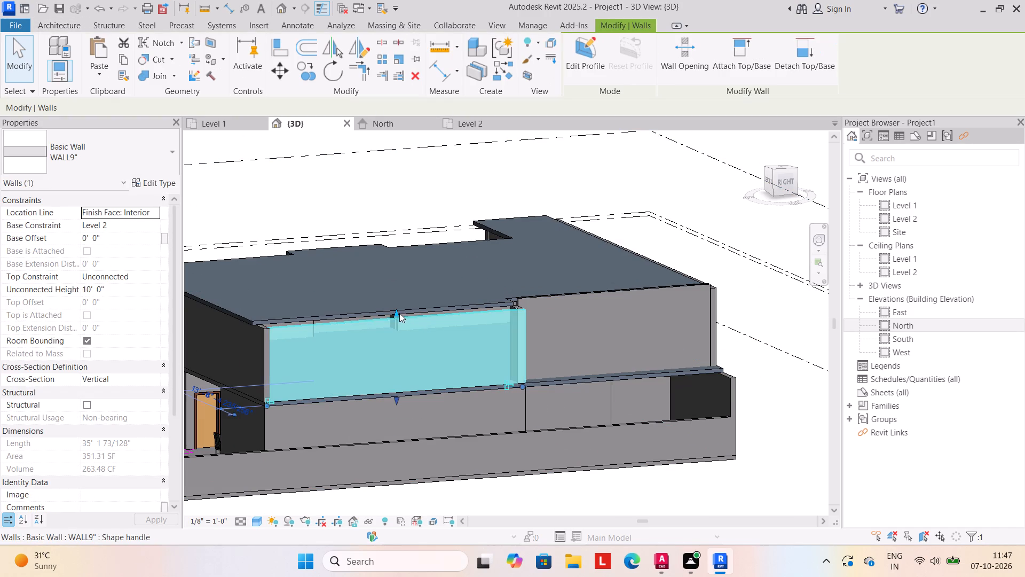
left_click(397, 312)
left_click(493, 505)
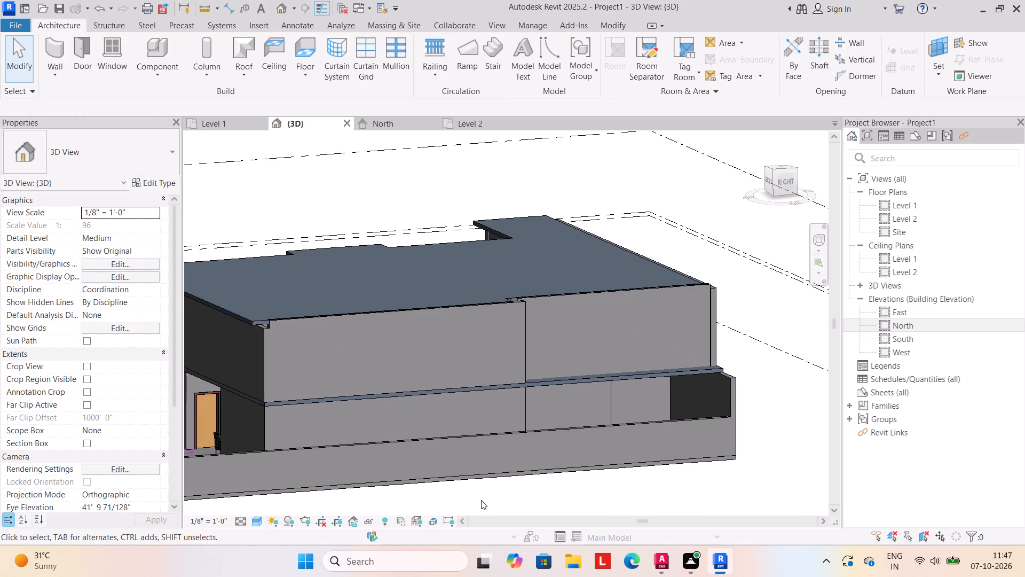
Delete the Generic - 12" roof on top of the upper storey.
scroll(481, 500, "down", 4)
key("Escape")
key("Escape")
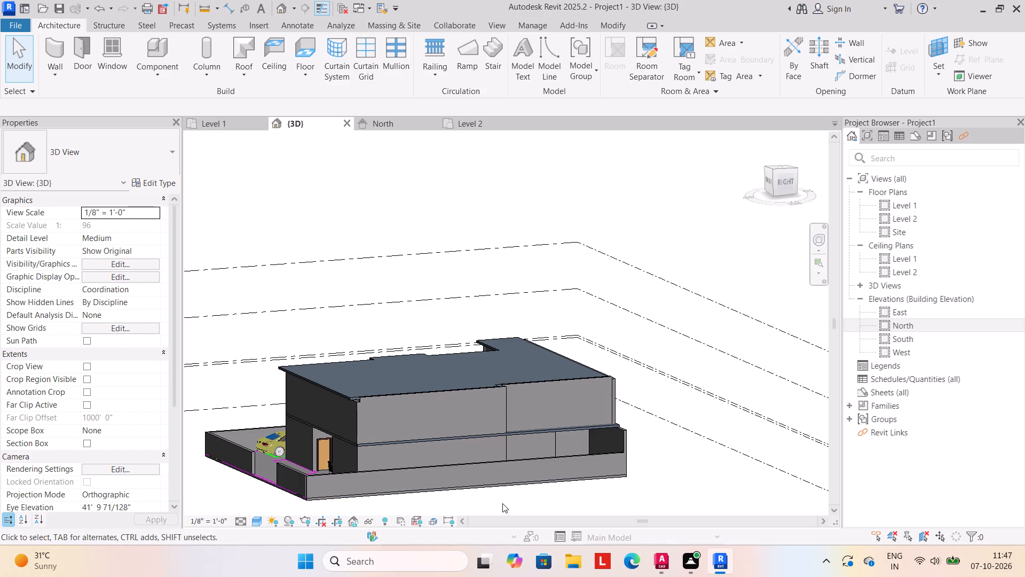
middle_click_drag(503, 506, 641, 487, "shift")
left_click(479, 375)
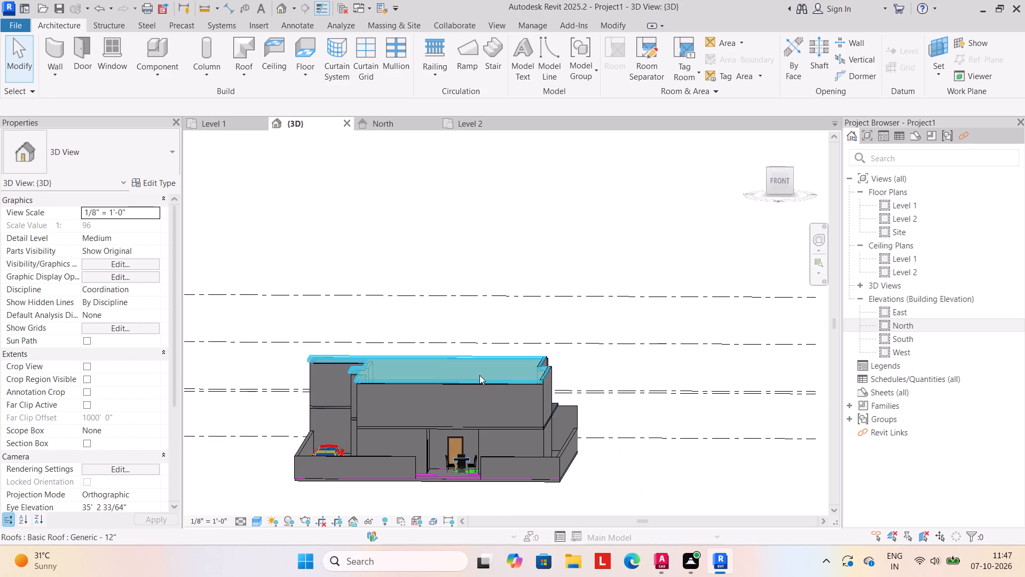
key("Delete")
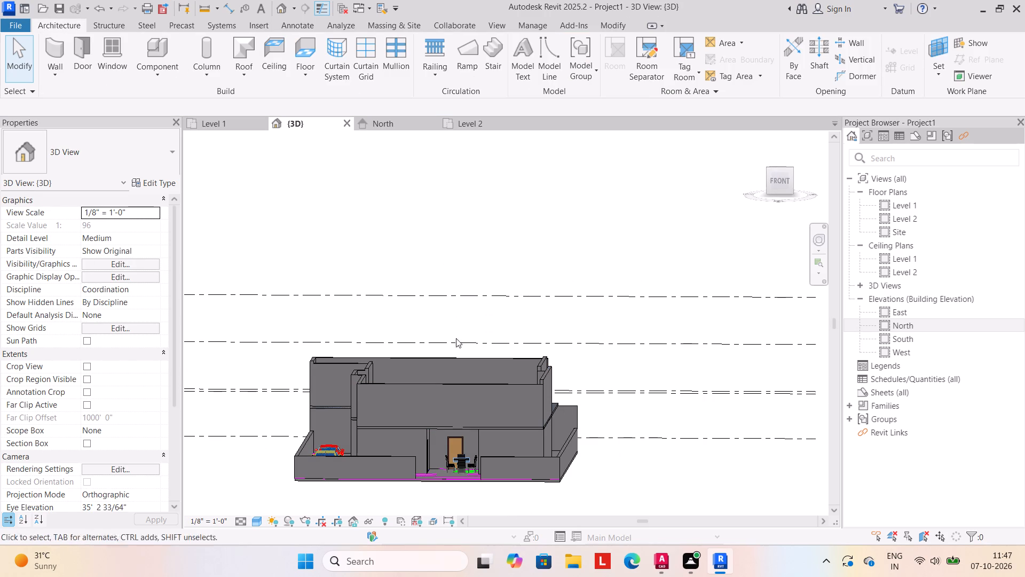
In the North elevation, select all the upper-storey WALL9" walls based on Level 2 and delete them.
left_click(373, 122)
scroll(416, 331, "down", 1)
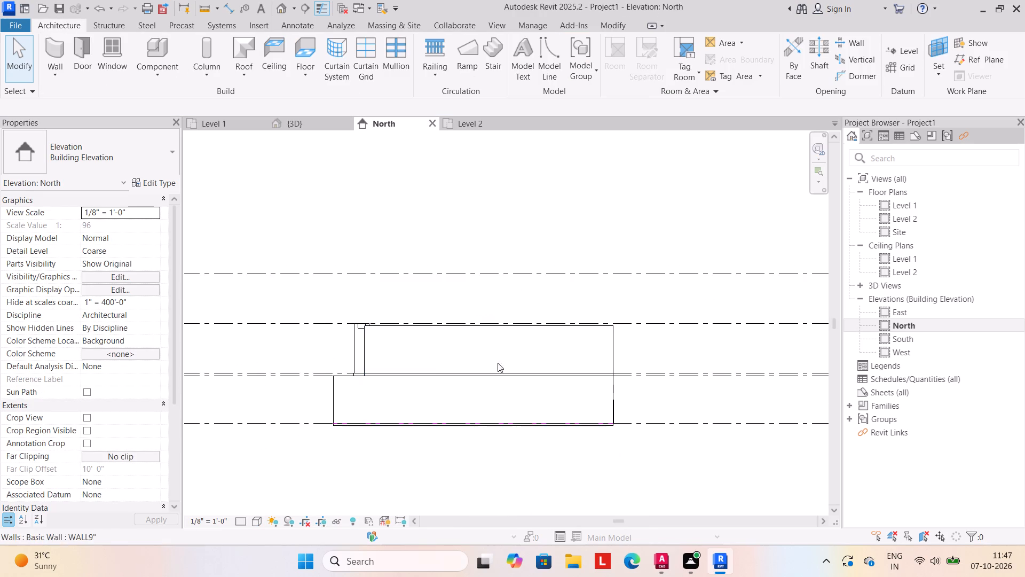
left_click_drag(643, 345, 332, 322)
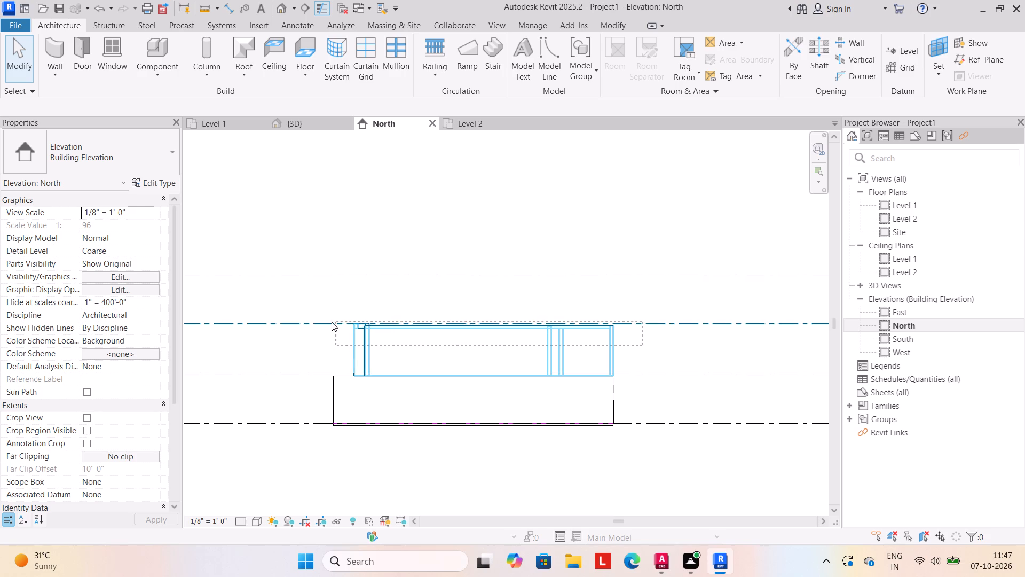
left_click_drag(332, 322, 329, 322)
key("Escape")
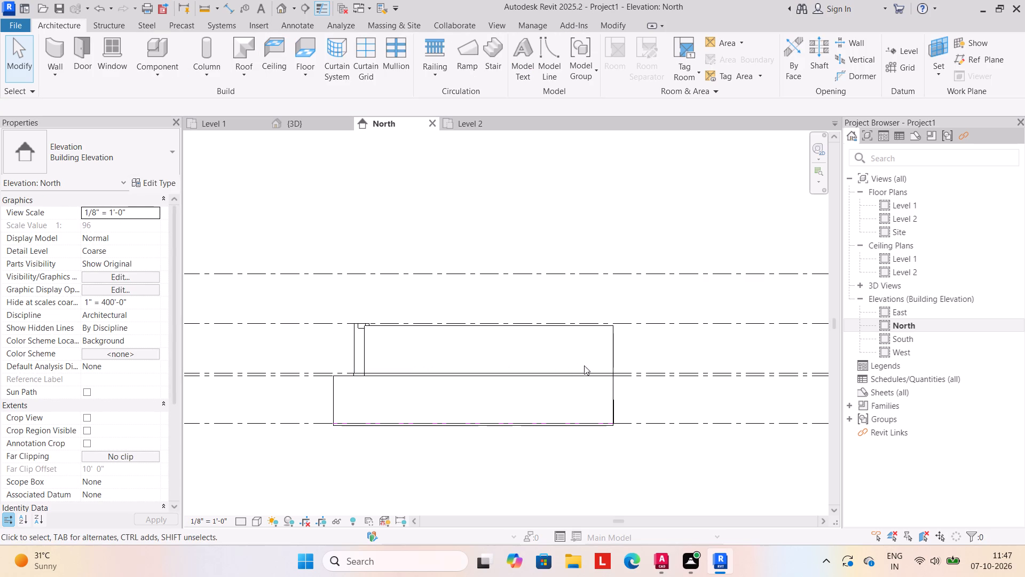
left_click_drag(632, 350, 341, 344)
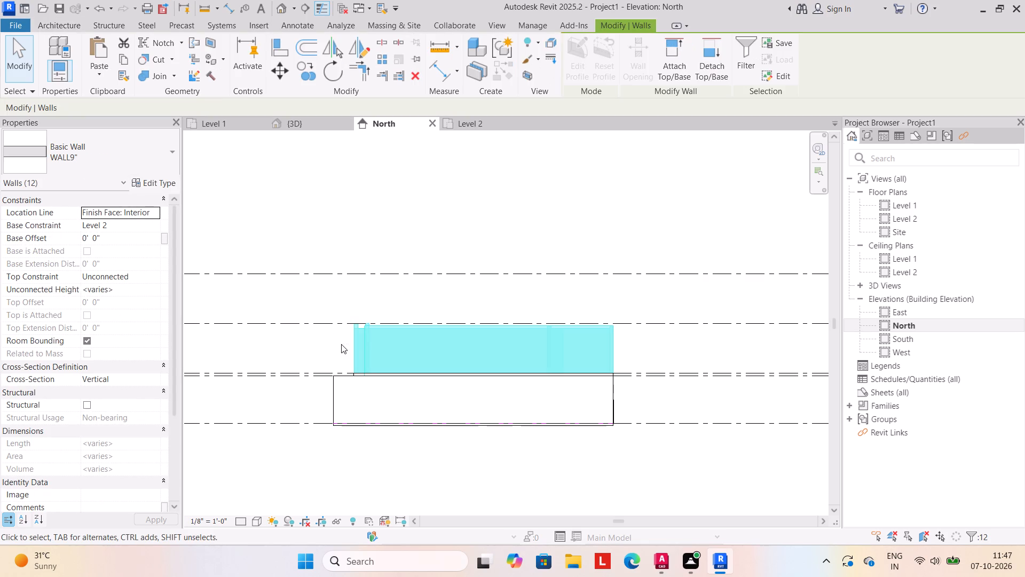
key("Delete")
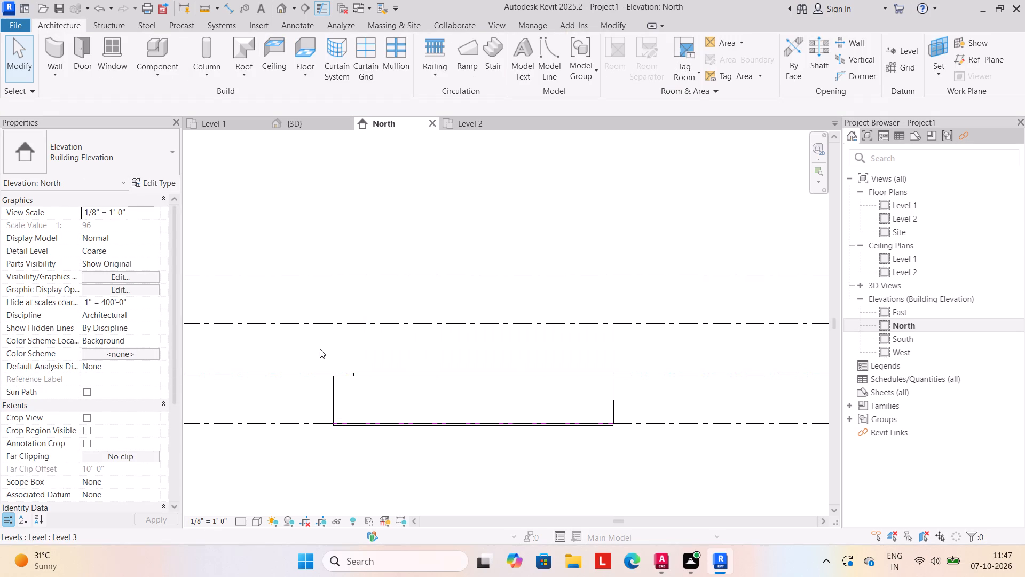
Copy the ground-floor walls and contents together with the Generic - 12" roof slab above them to the clipboard.
left_click(320, 349)
left_click_drag(320, 349, 638, 464)
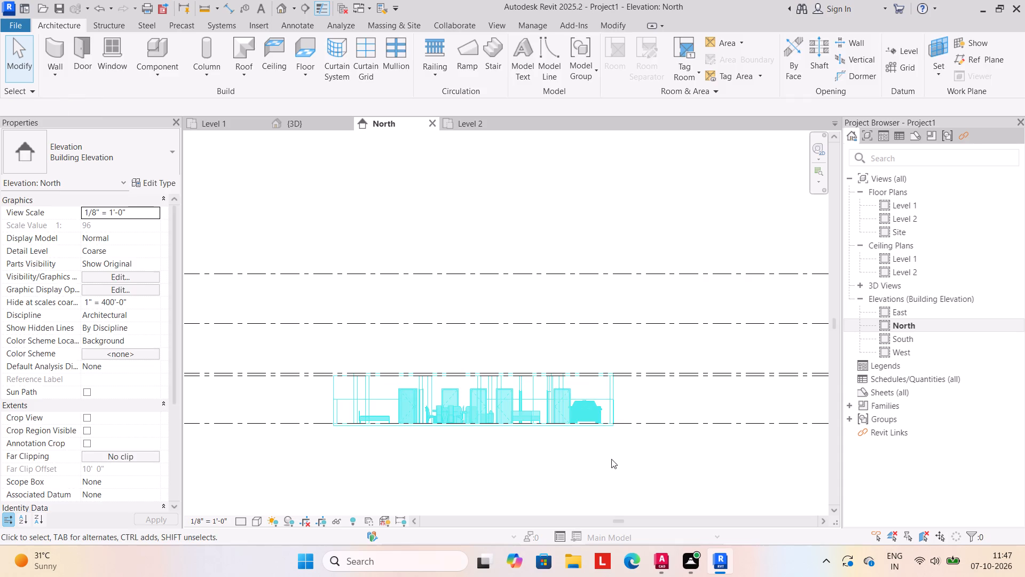
key("Escape")
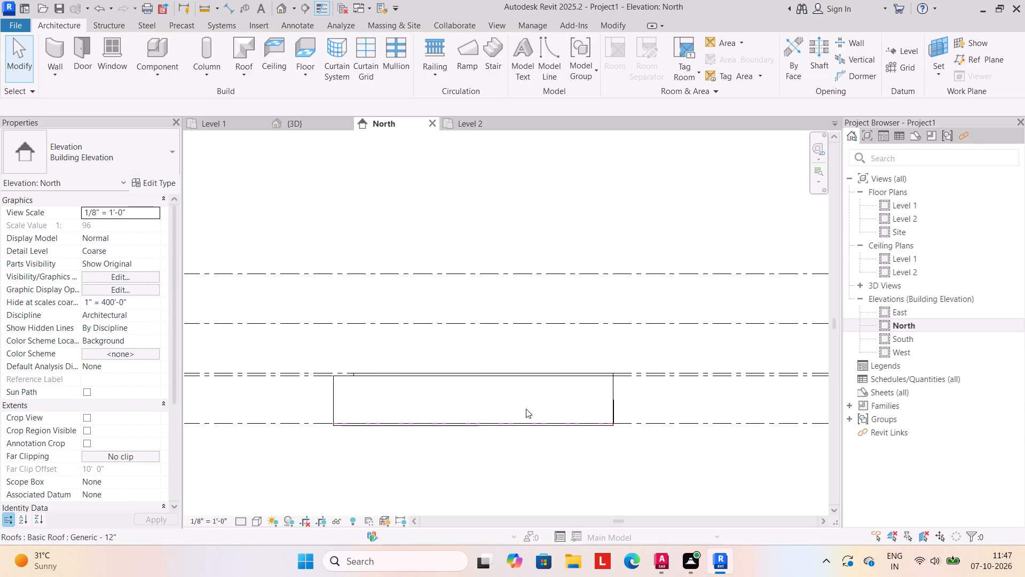
left_click_drag(652, 400, 313, 396)
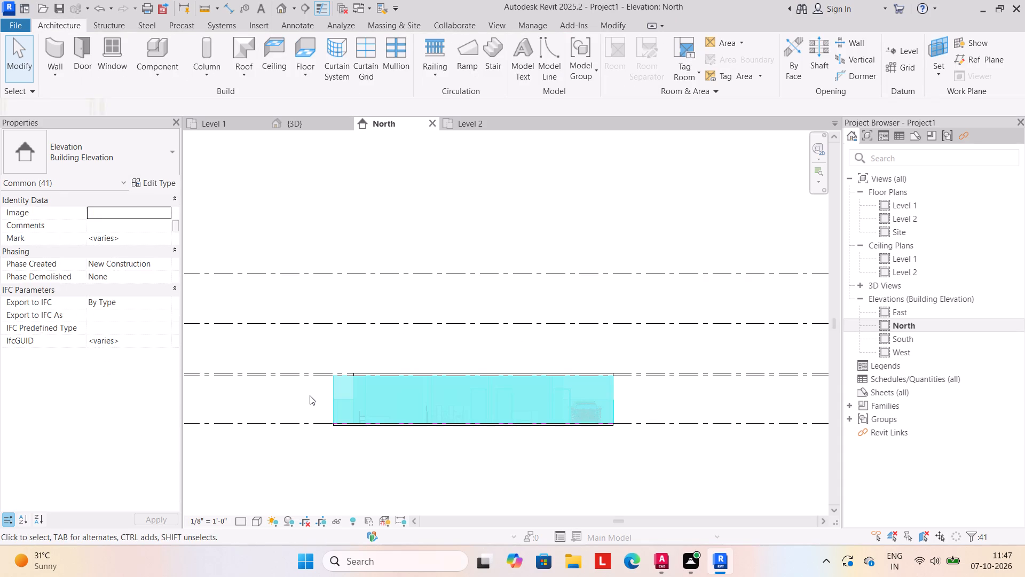
left_click(389, 374, "ctrl")
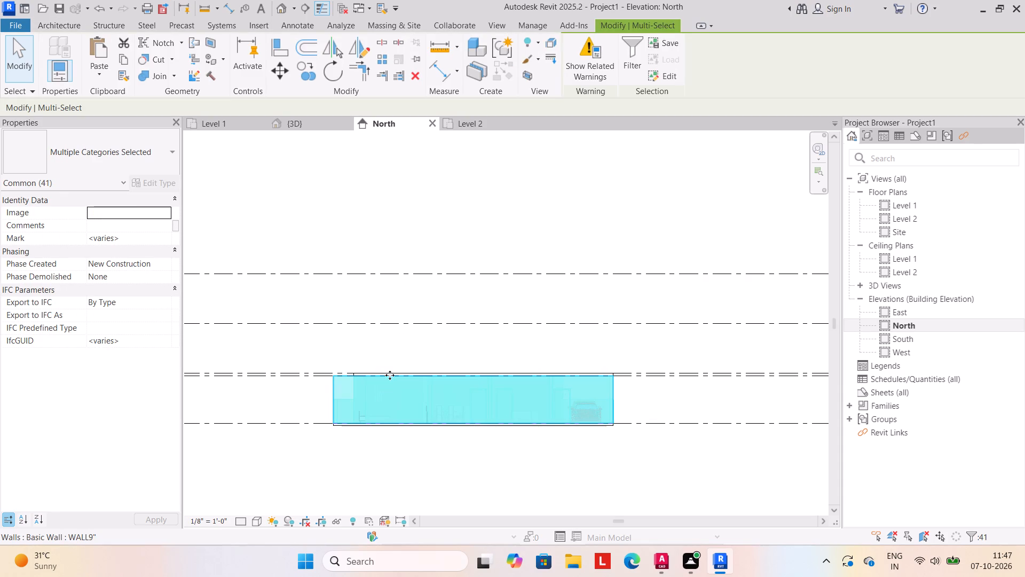
scroll(493, 355, "up", 3)
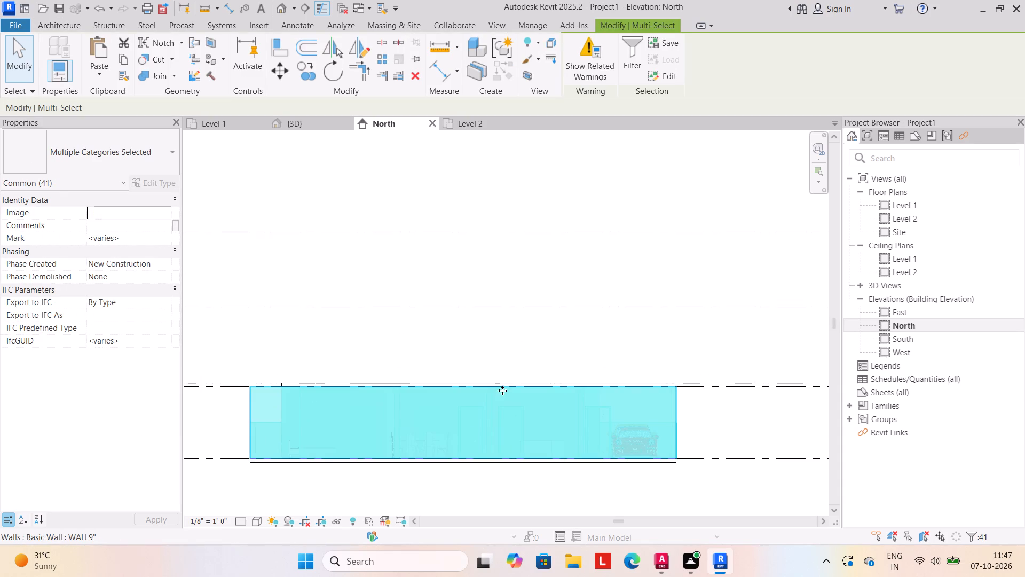
scroll(527, 373, "up", 4)
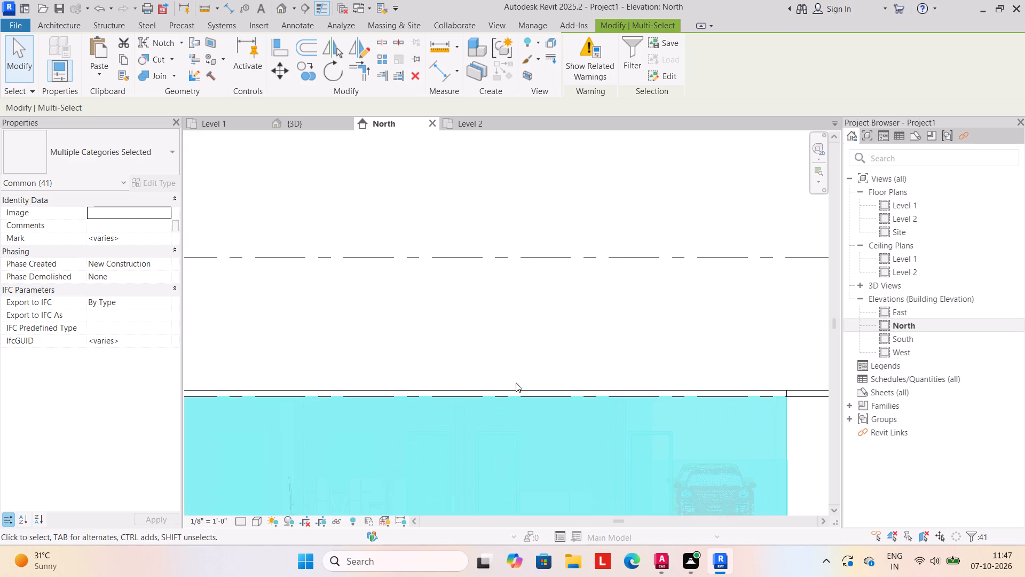
left_click(517, 388, "ctrl")
scroll(522, 362, "down", 5, "ctrl")
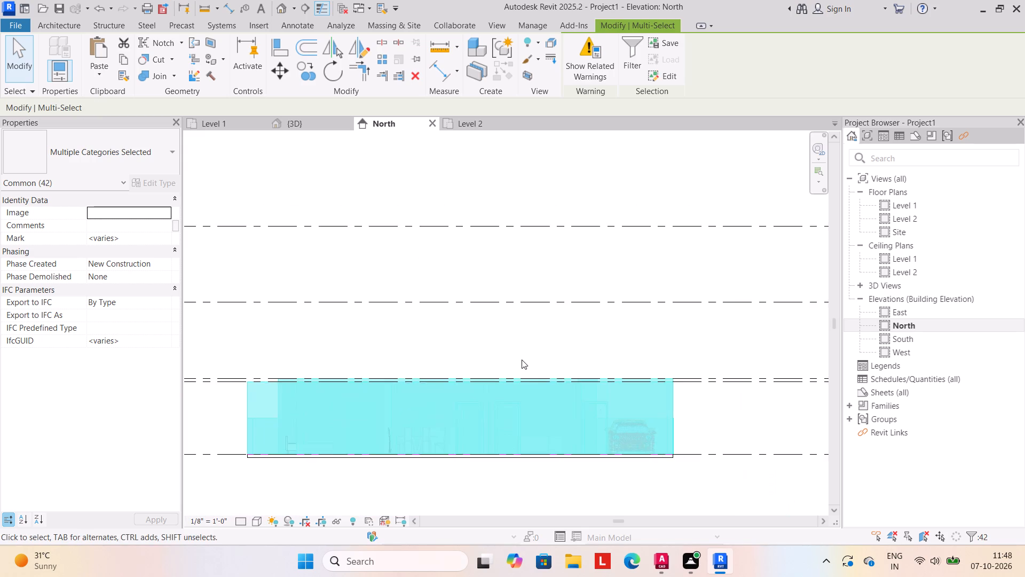
scroll(523, 358, "down", 2)
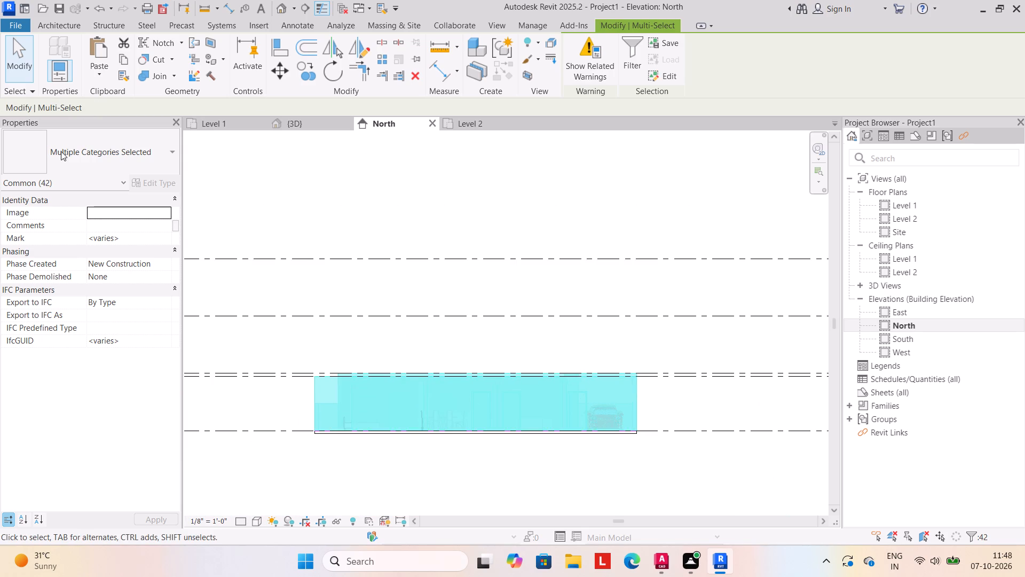
left_click(124, 59)
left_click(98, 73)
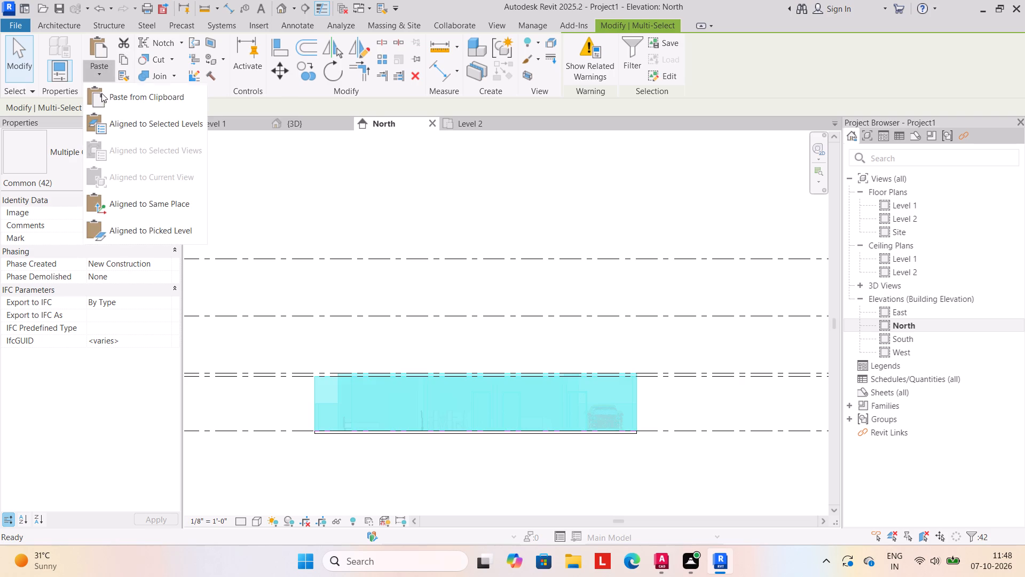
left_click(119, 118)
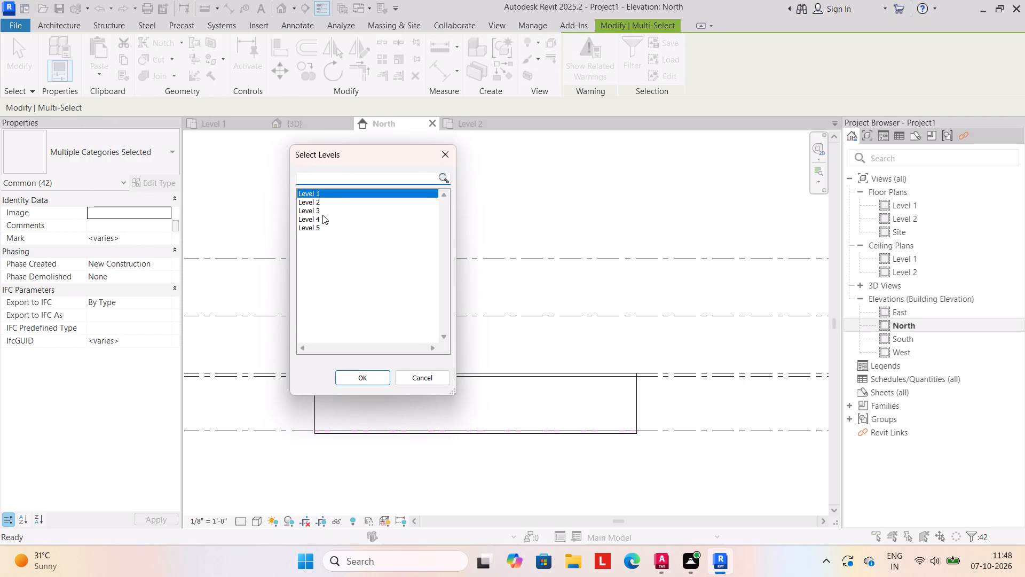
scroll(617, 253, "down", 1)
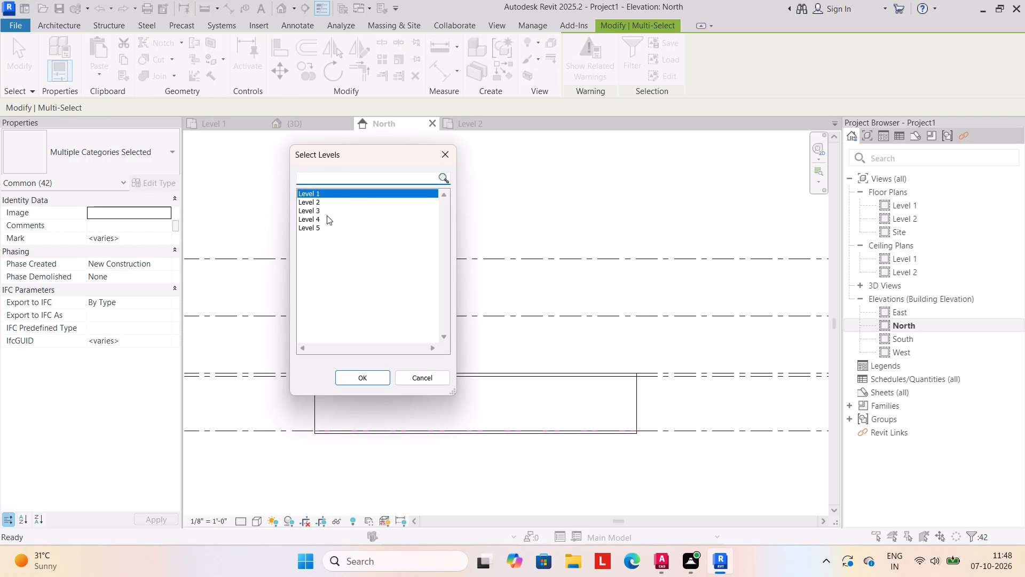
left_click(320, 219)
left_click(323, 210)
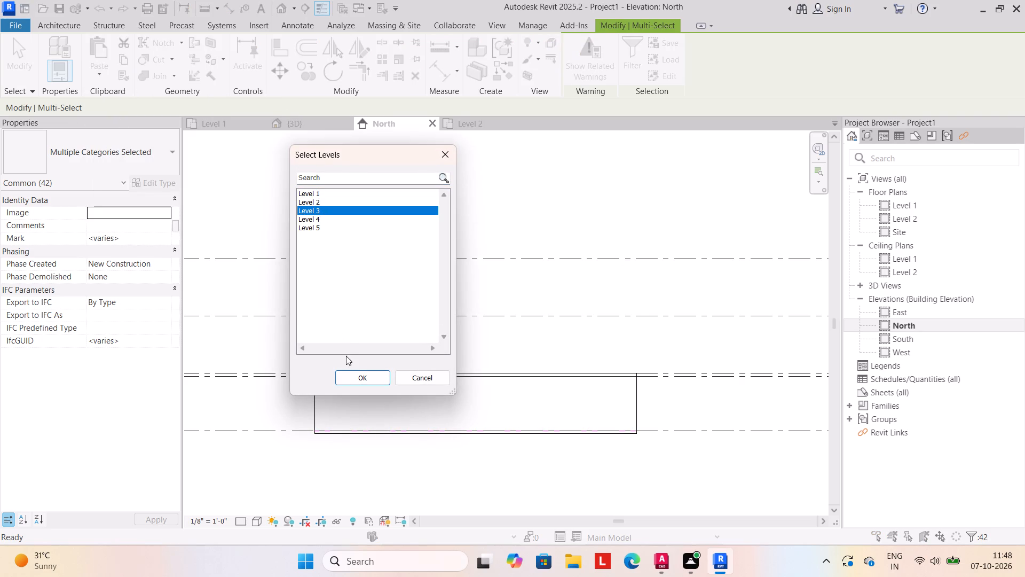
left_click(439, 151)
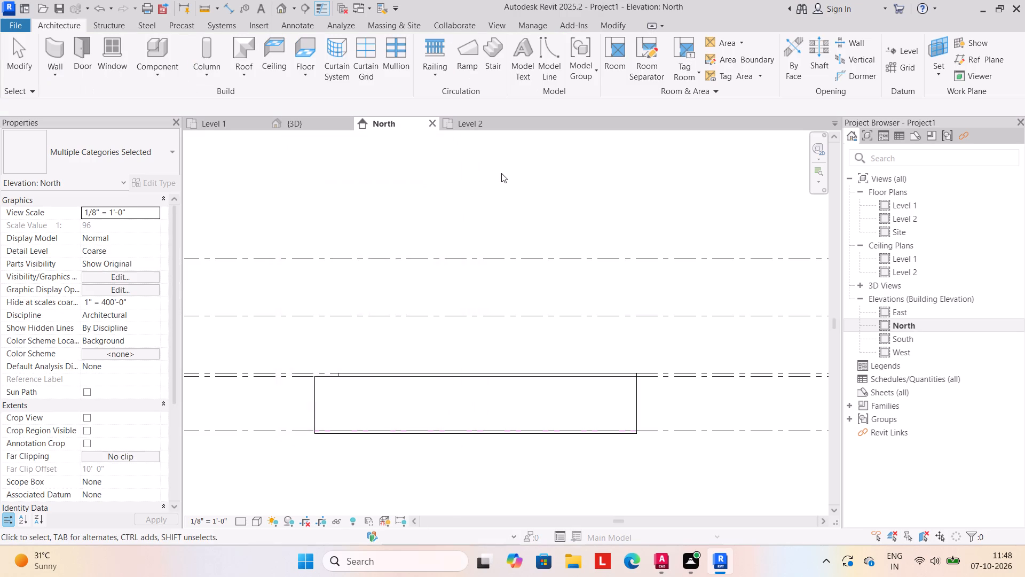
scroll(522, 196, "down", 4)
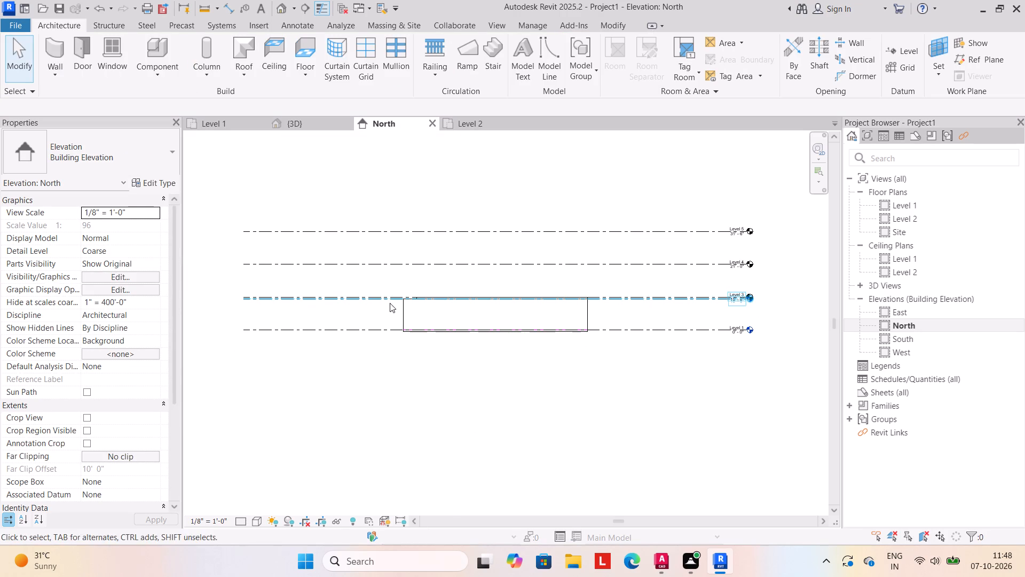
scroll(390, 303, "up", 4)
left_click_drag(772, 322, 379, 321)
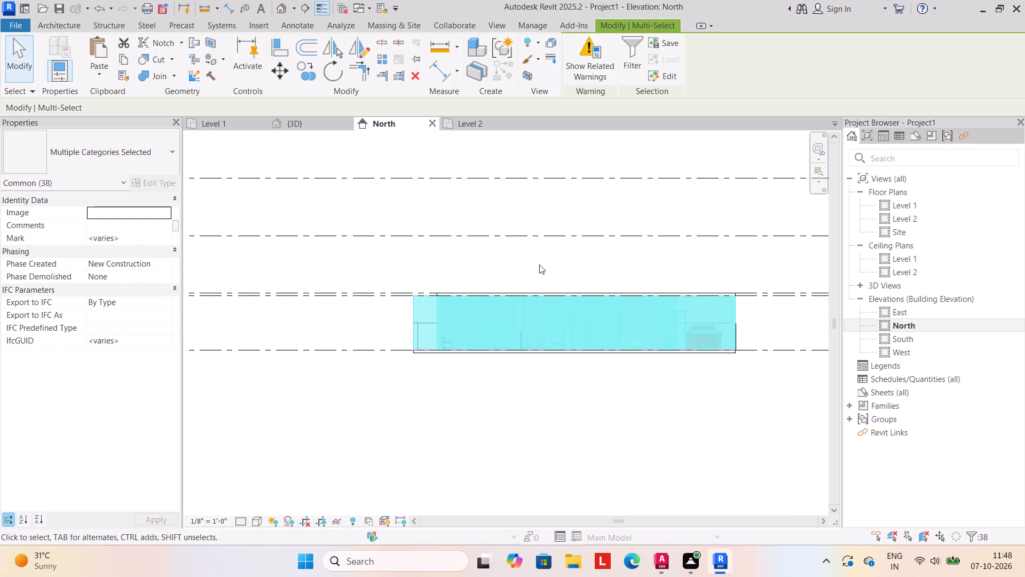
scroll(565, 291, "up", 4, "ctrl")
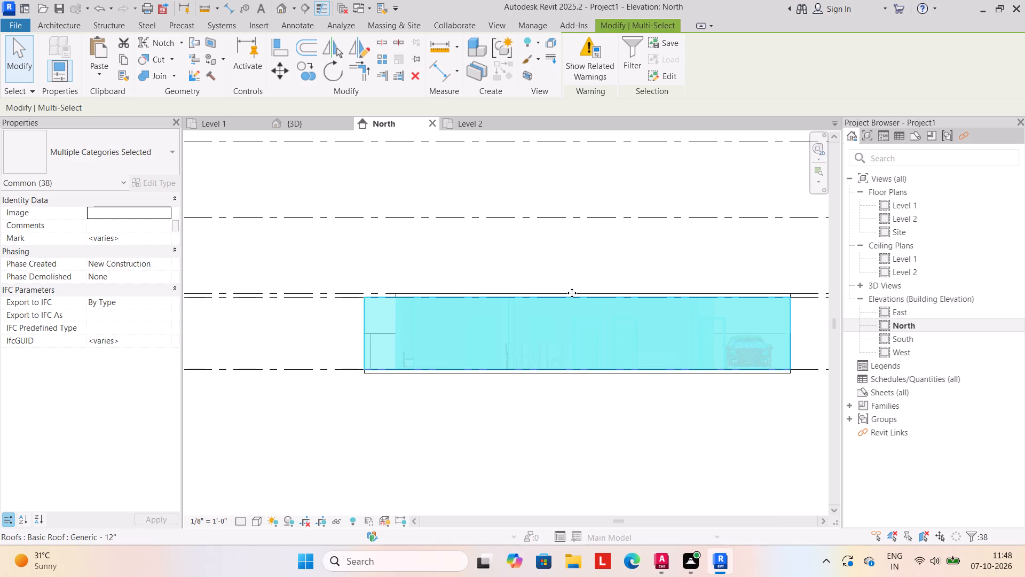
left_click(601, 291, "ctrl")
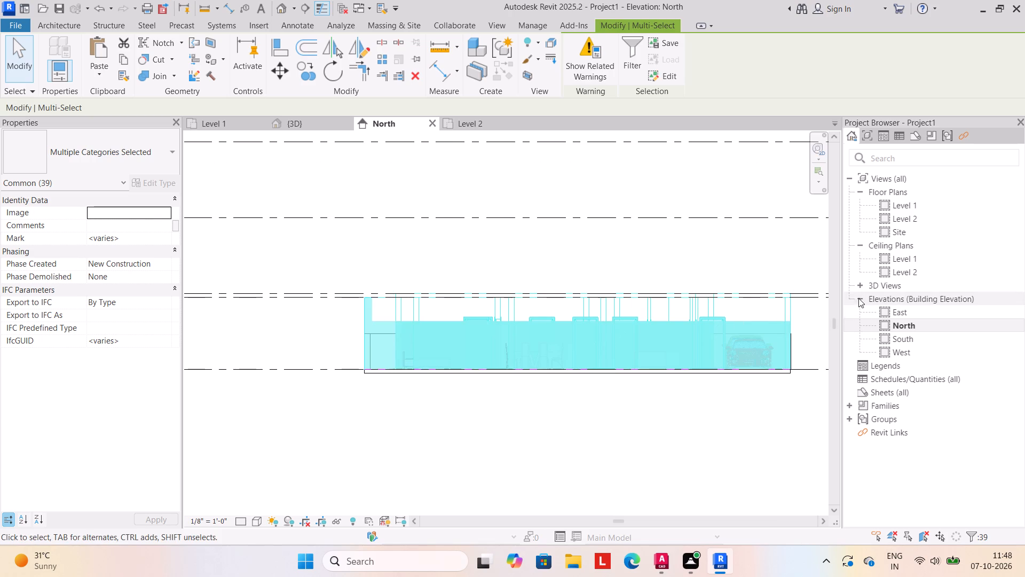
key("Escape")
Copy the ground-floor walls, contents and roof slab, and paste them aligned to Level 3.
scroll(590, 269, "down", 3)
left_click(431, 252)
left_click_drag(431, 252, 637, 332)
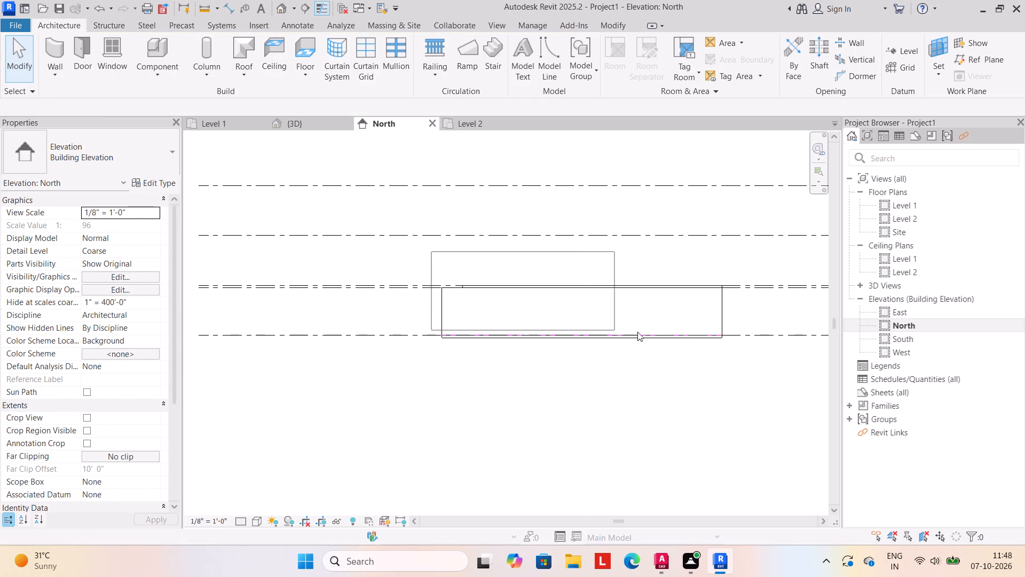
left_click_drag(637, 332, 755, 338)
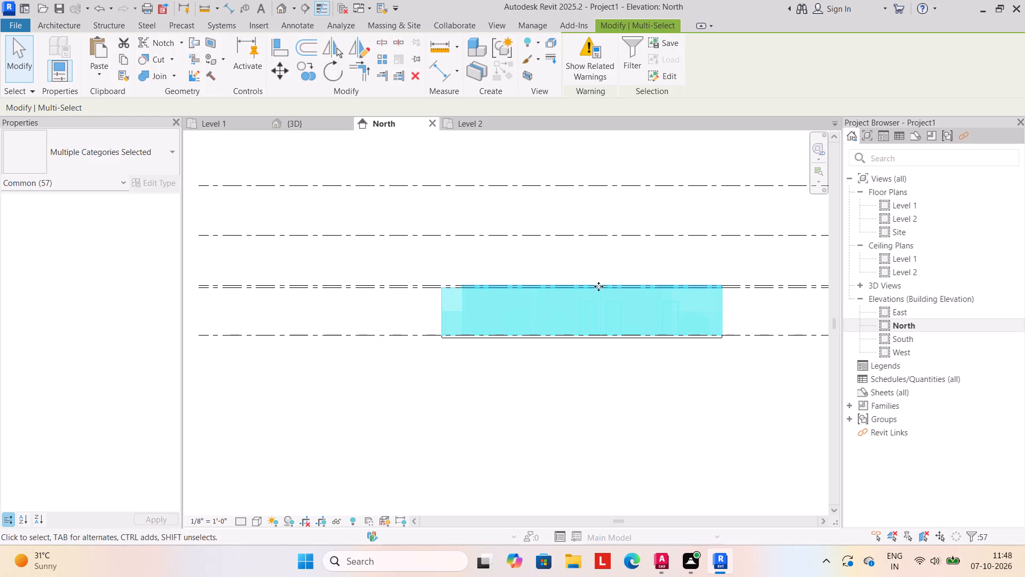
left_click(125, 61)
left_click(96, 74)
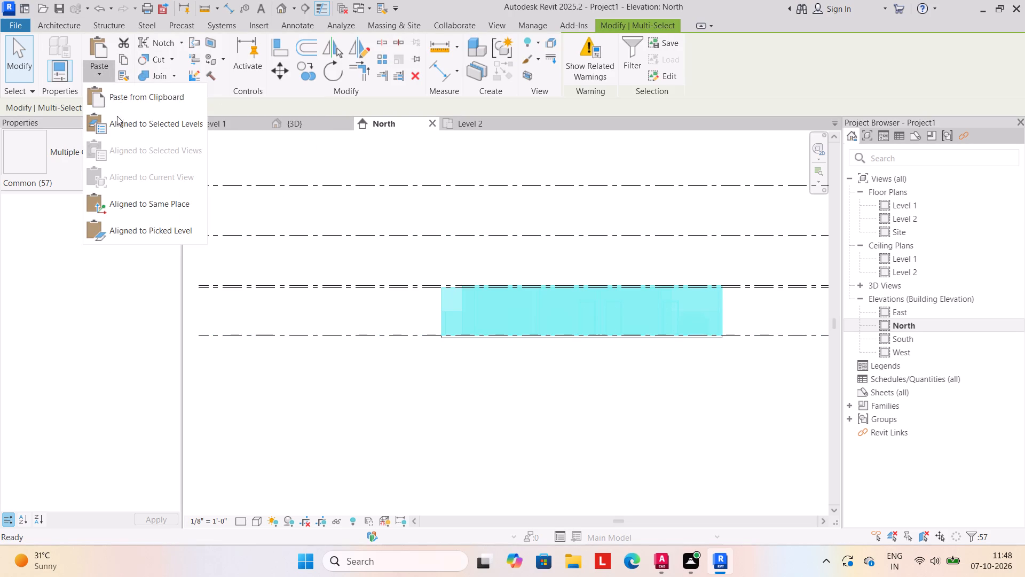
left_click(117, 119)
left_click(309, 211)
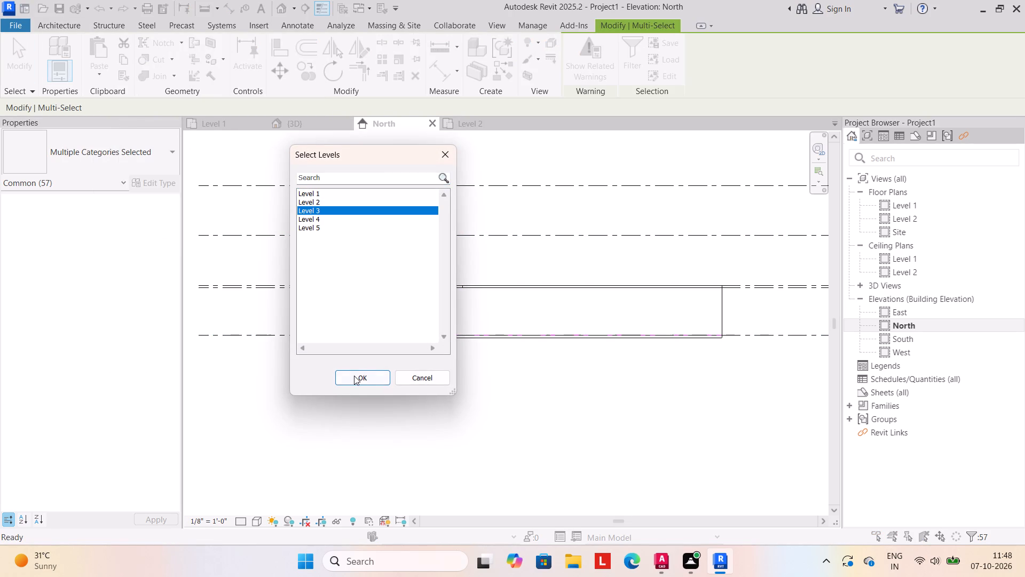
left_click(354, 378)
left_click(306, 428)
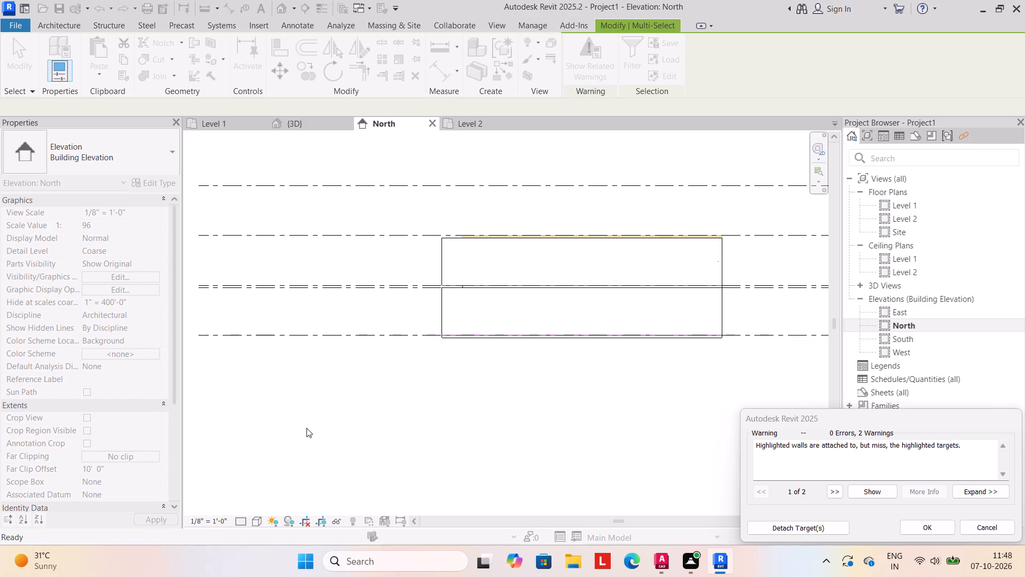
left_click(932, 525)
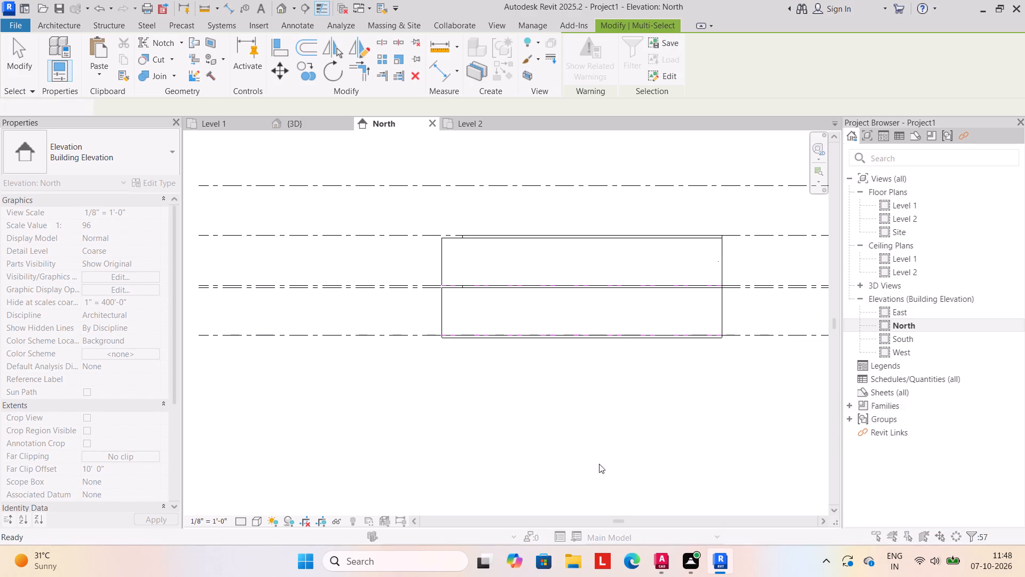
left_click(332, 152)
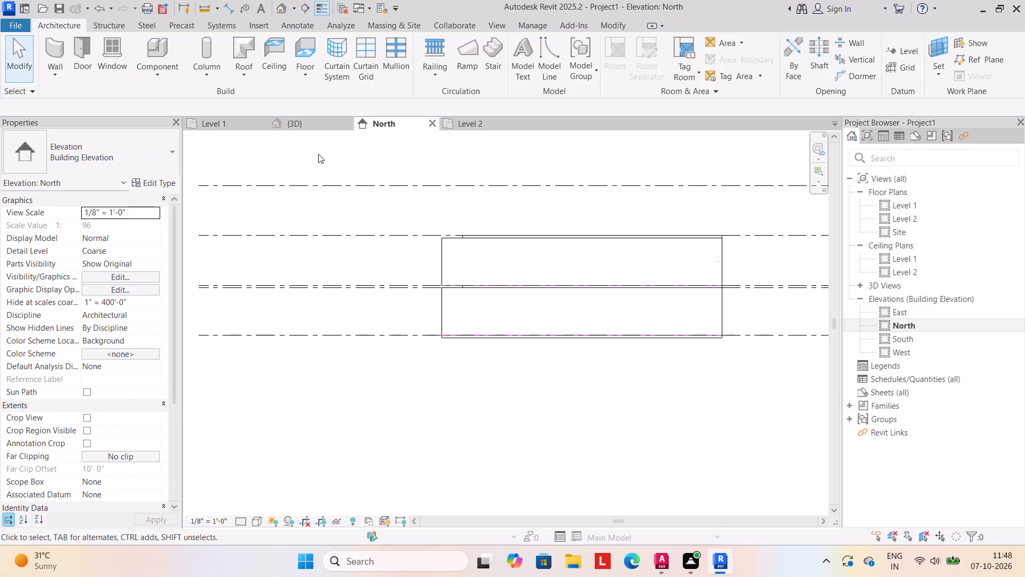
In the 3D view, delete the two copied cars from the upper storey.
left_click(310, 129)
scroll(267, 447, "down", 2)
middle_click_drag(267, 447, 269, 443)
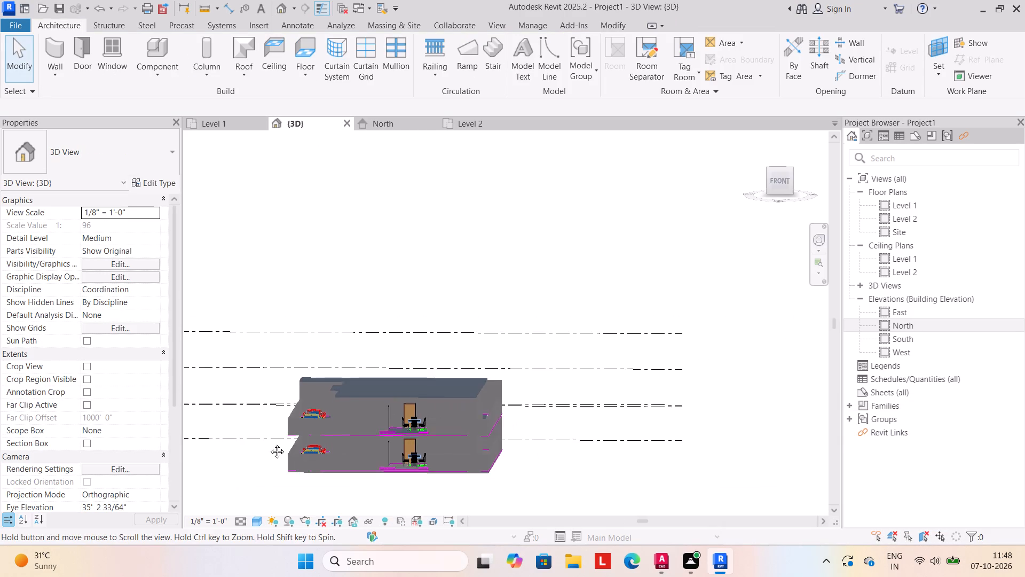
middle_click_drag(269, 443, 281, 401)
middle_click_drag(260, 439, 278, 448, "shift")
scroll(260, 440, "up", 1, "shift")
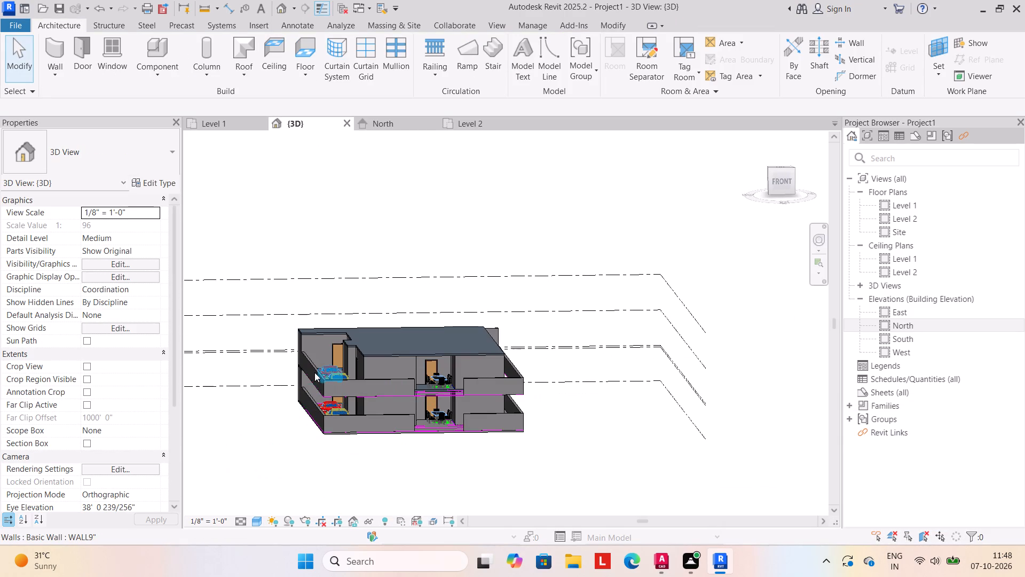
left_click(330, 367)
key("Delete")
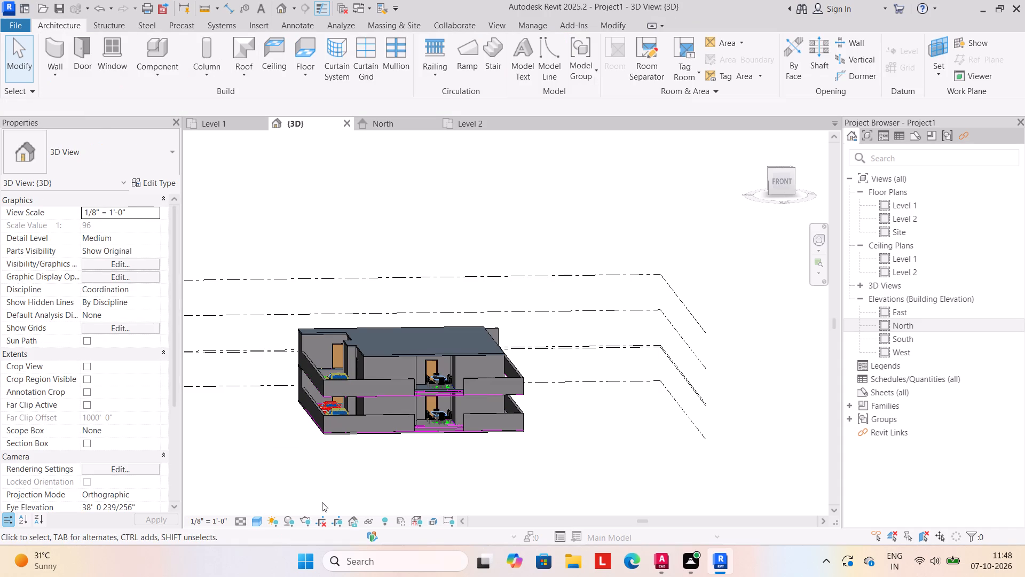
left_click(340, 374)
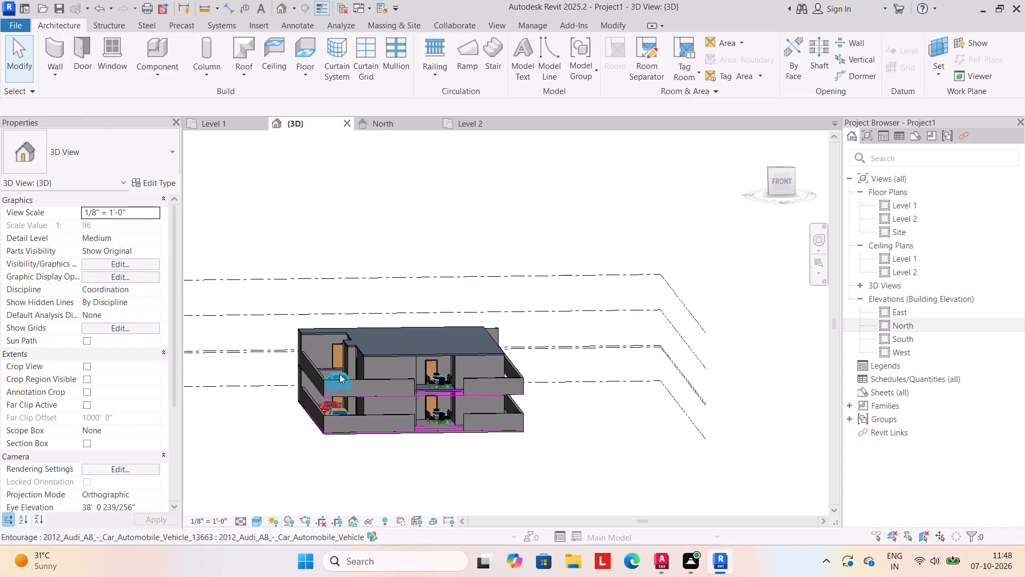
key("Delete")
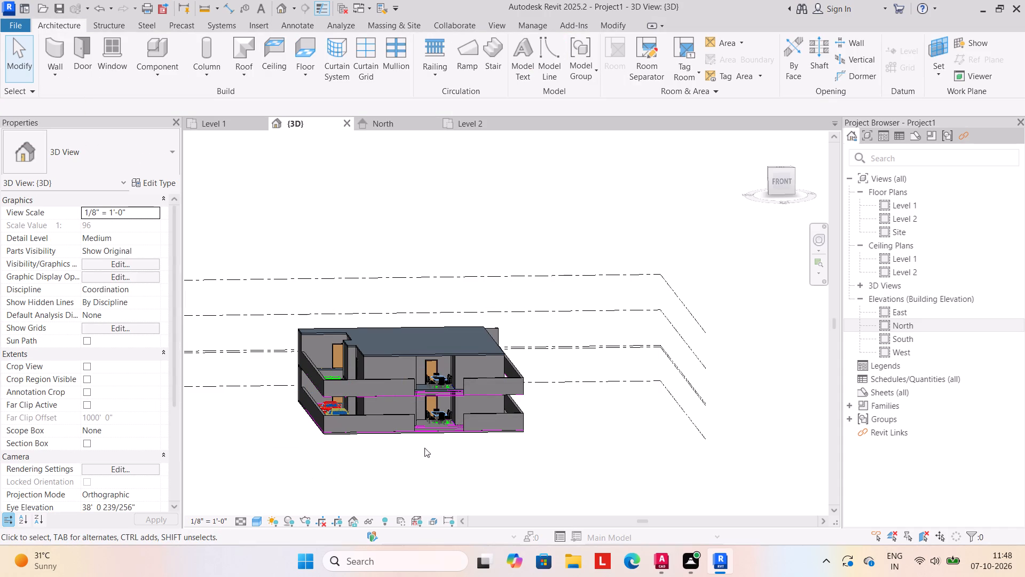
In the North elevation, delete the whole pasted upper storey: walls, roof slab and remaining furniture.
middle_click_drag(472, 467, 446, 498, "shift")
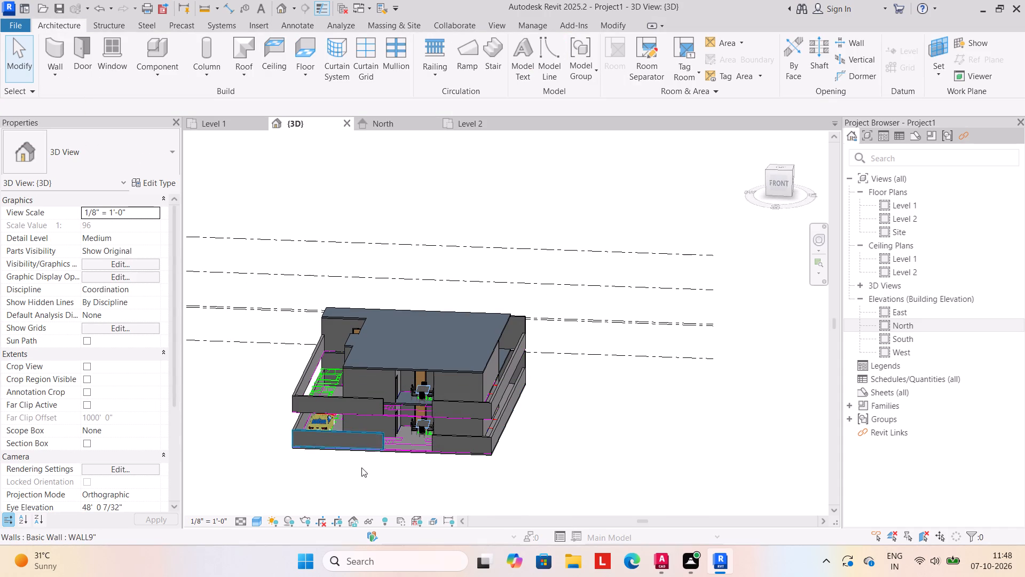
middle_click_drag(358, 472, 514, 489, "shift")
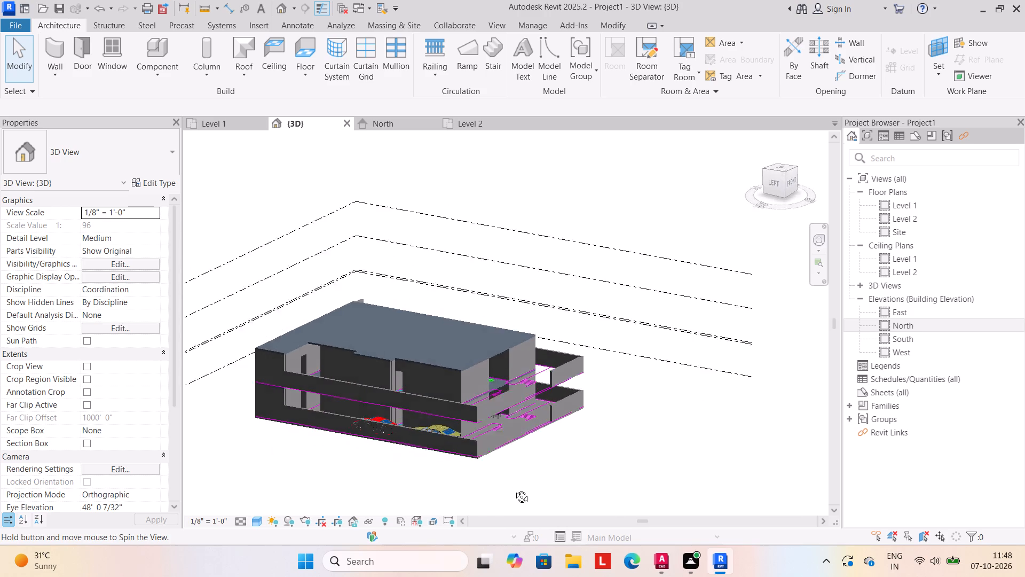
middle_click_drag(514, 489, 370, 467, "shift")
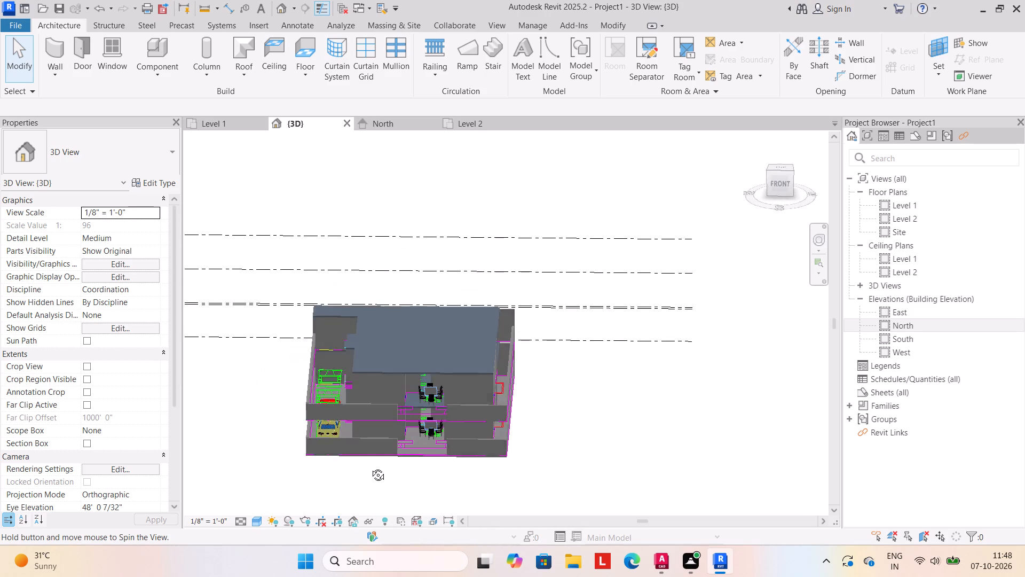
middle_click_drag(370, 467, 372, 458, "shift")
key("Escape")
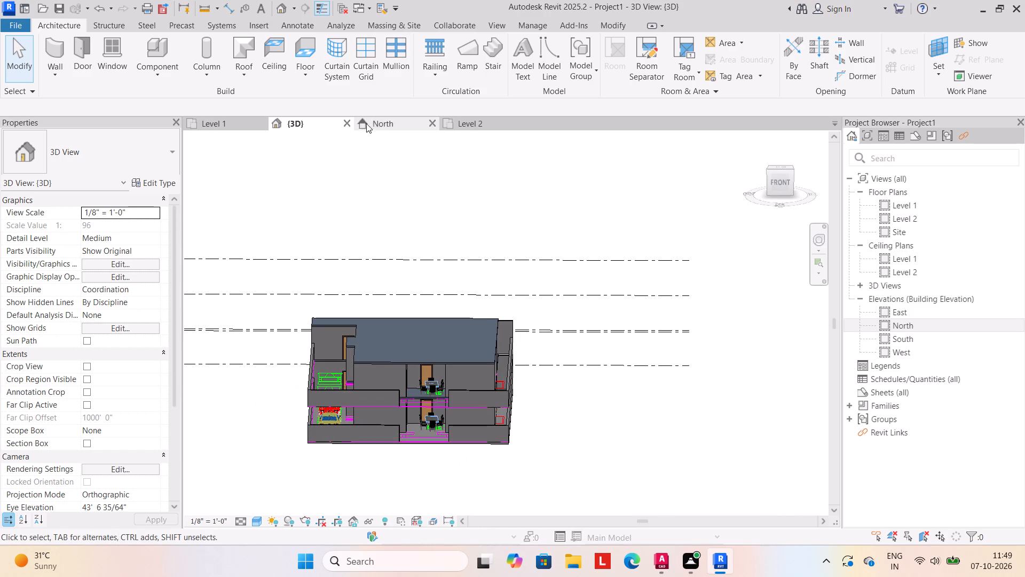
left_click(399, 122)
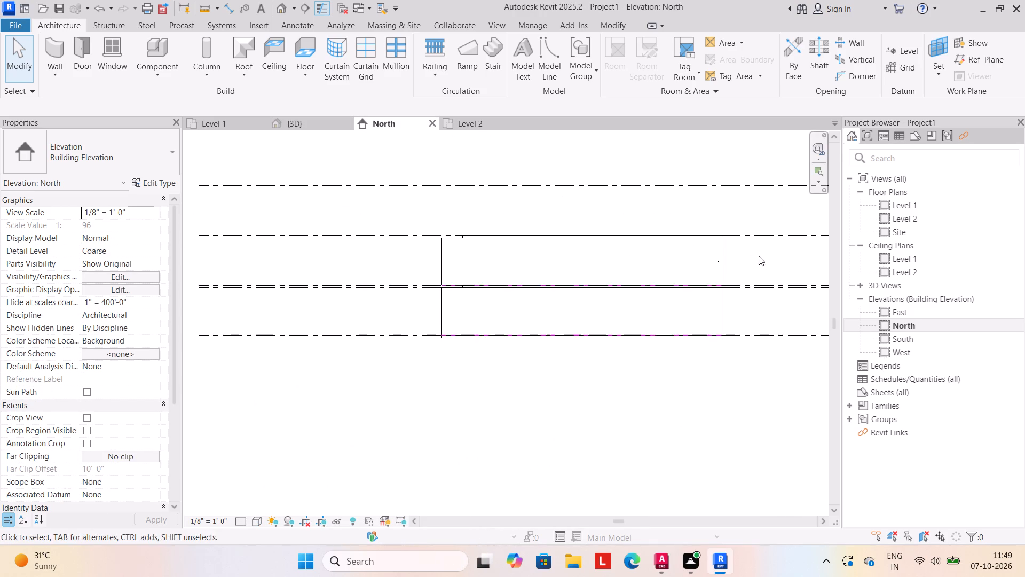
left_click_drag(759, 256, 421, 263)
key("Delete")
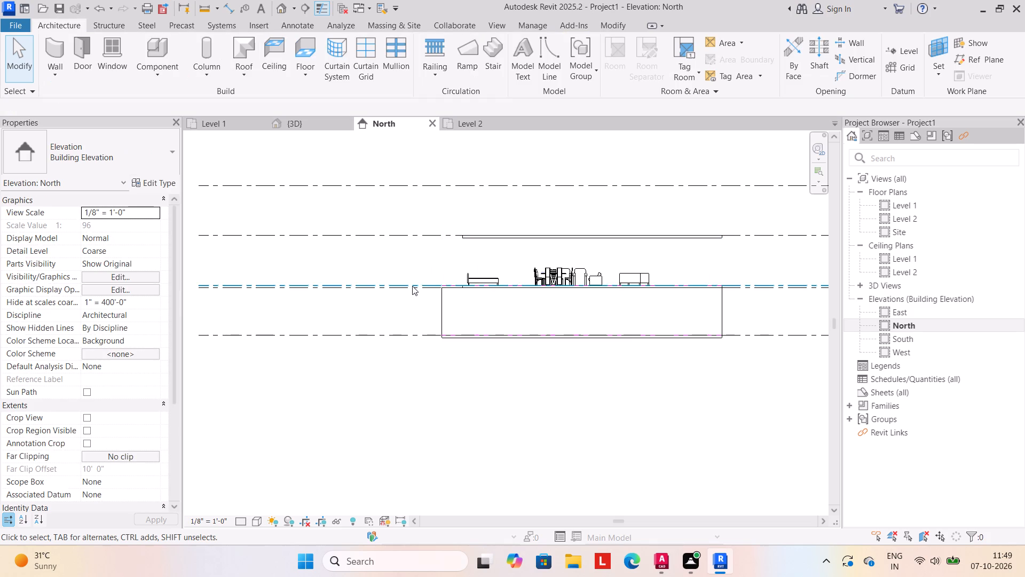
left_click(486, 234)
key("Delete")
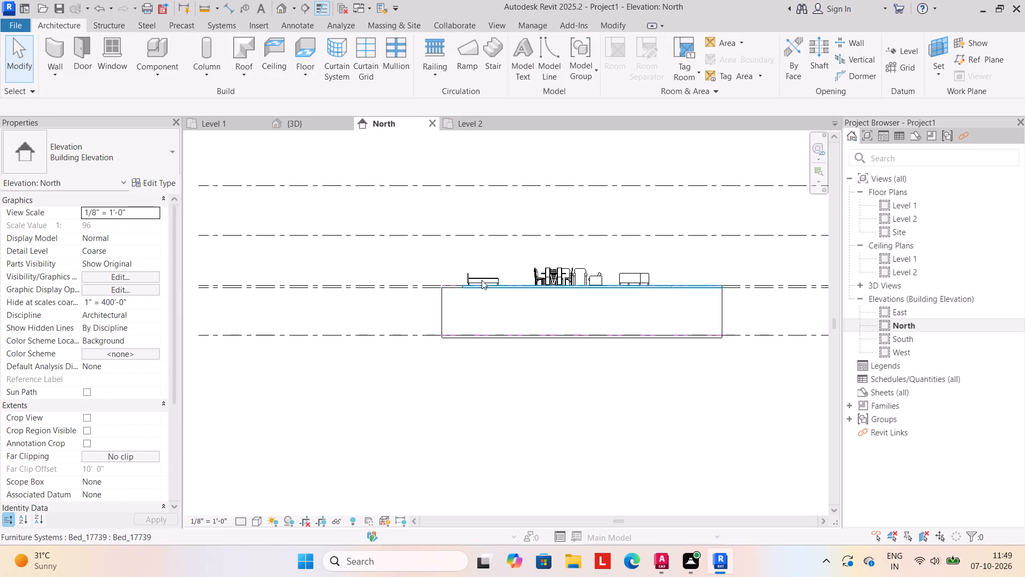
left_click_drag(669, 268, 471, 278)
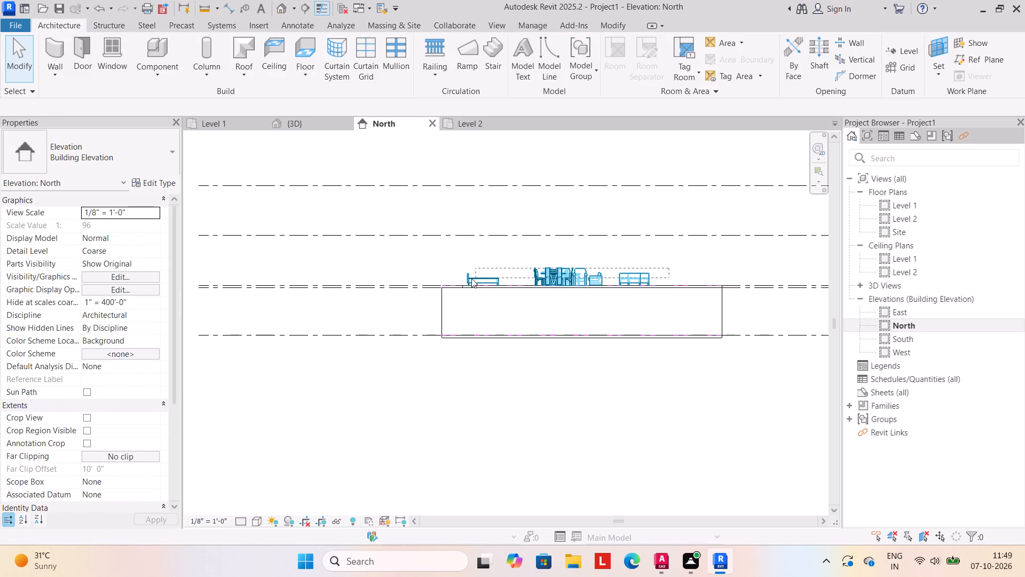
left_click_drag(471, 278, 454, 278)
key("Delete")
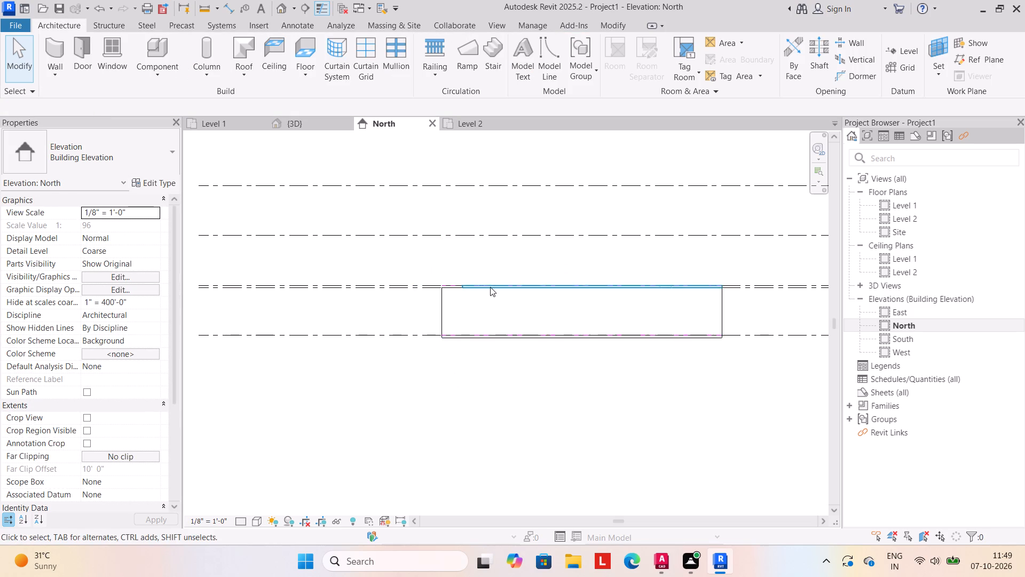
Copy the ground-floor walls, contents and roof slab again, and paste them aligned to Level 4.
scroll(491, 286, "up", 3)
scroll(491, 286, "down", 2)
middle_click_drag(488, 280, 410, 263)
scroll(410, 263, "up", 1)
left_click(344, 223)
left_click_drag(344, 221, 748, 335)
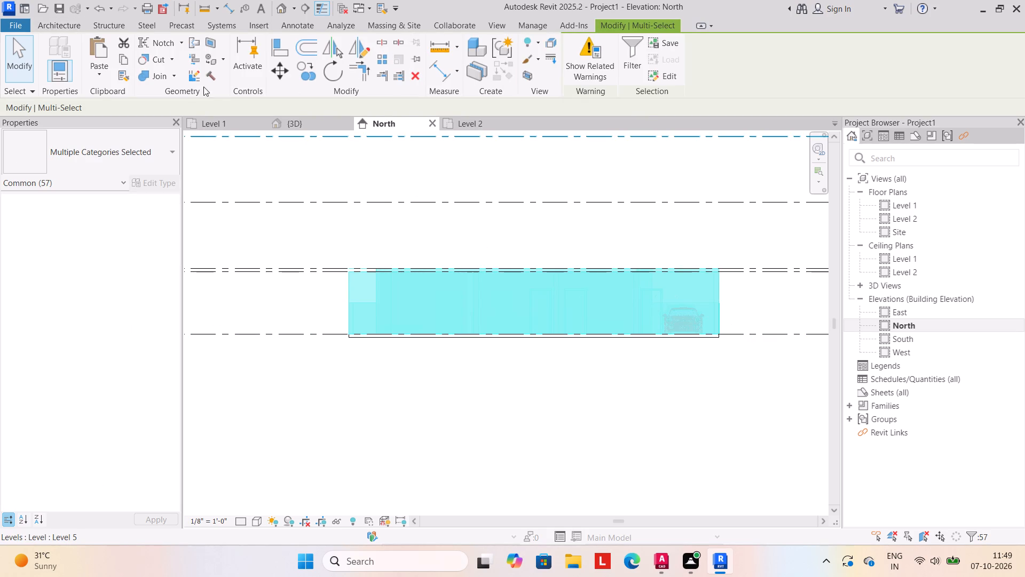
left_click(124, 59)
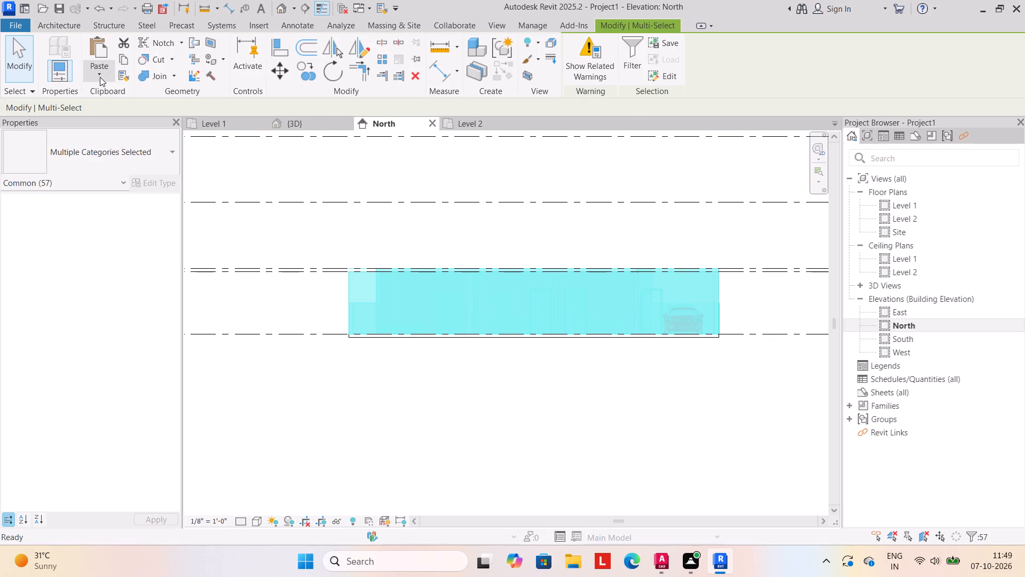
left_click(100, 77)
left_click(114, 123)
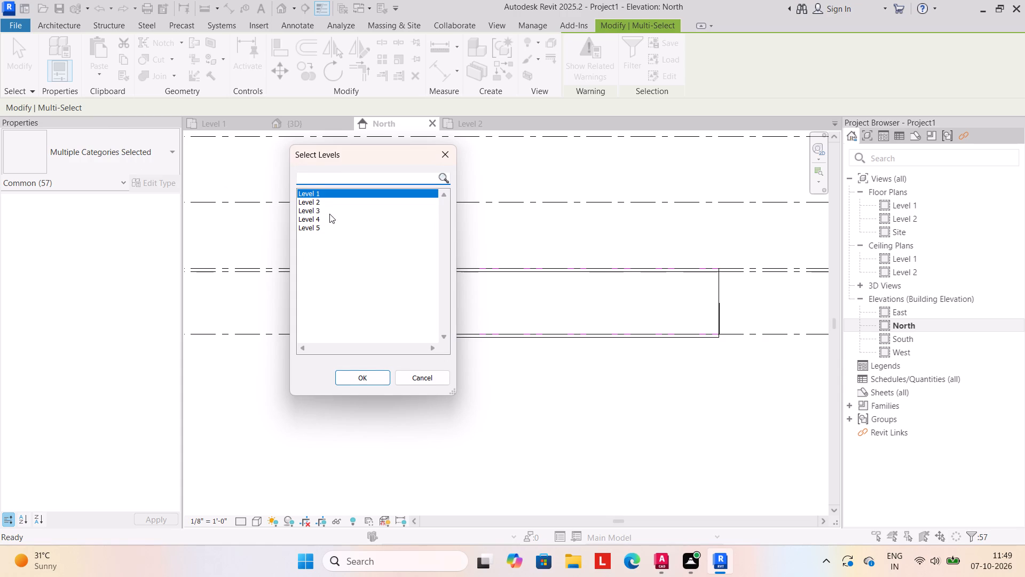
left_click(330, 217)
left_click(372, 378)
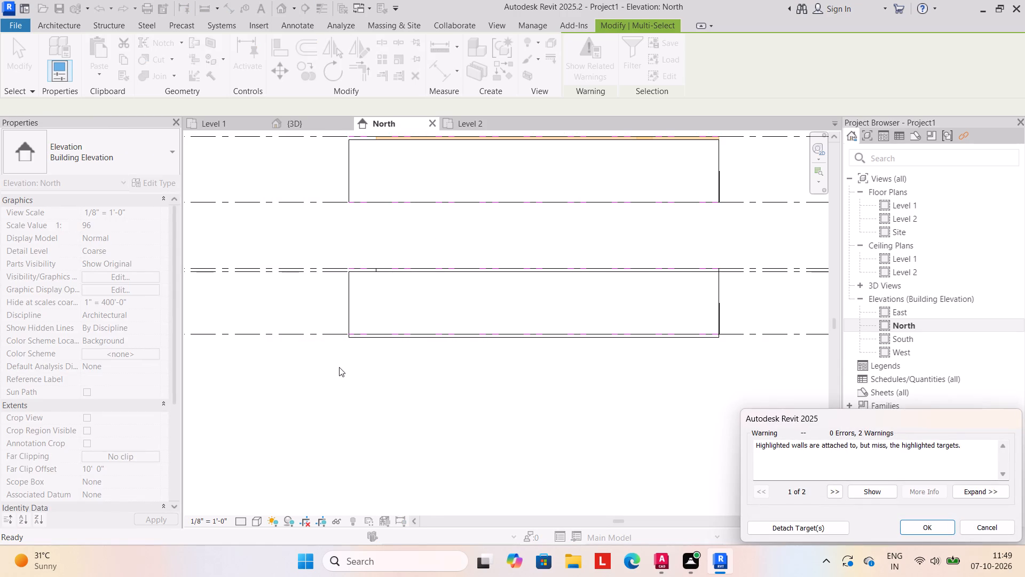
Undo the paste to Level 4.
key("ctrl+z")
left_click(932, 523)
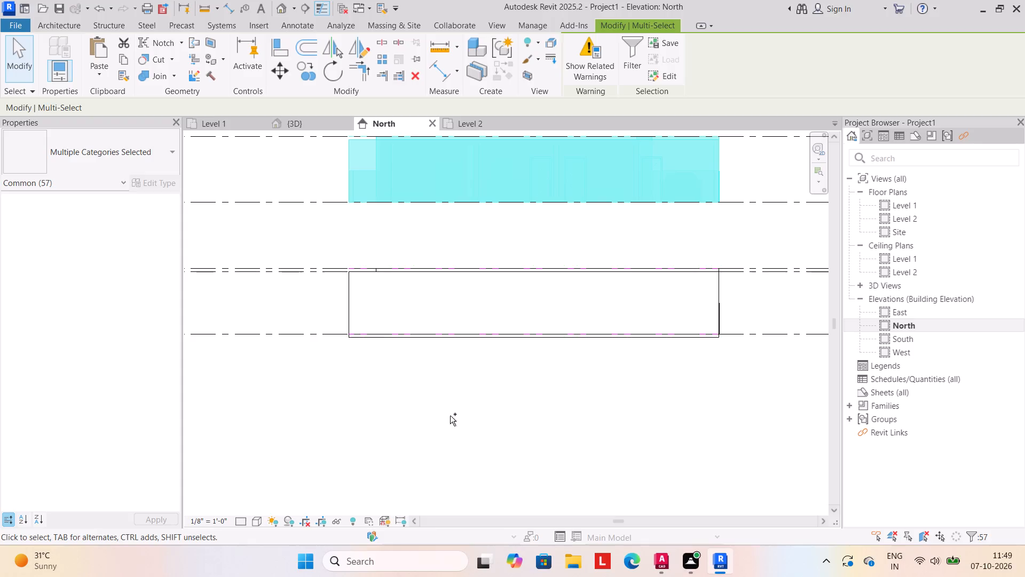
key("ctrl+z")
Copy the ground-floor walls, contents and roof slab in the North elevation, paste them aligned to Level 3, and switch to the 3D view.
left_click(333, 240)
left_click_drag(327, 240, 548, 322)
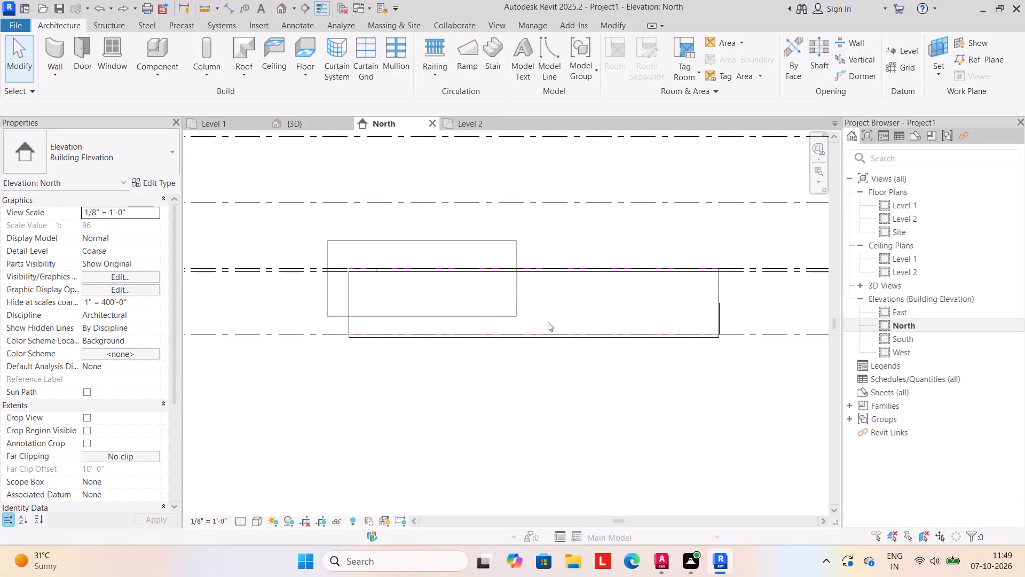
left_click_drag(548, 322, 769, 336)
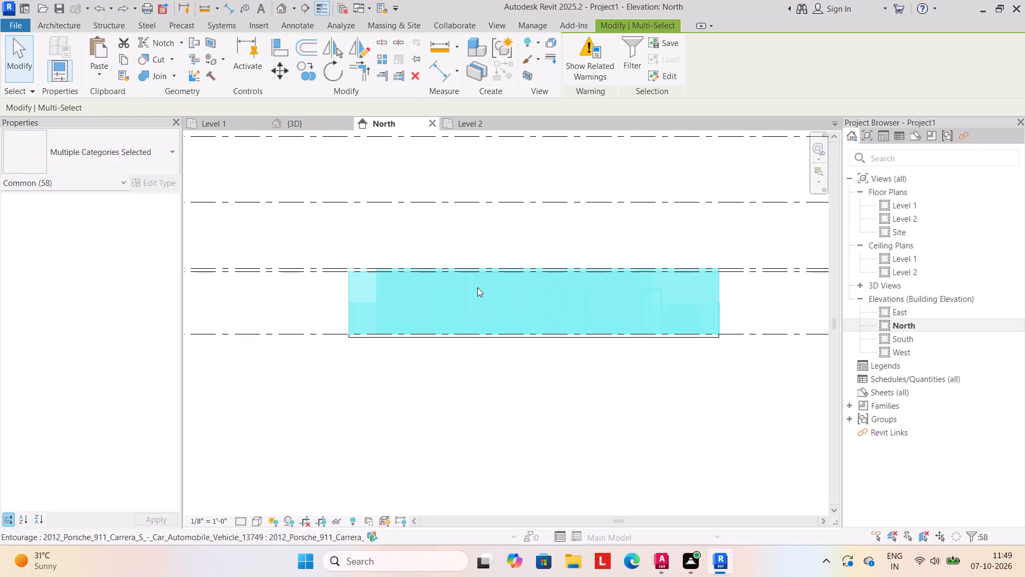
left_click(121, 59)
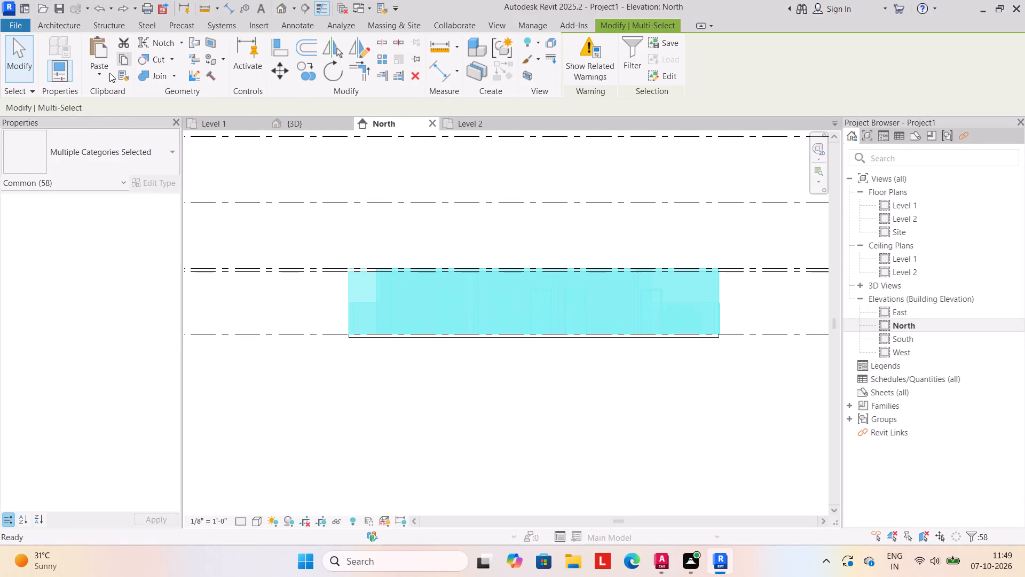
left_click(103, 75)
left_click(116, 119)
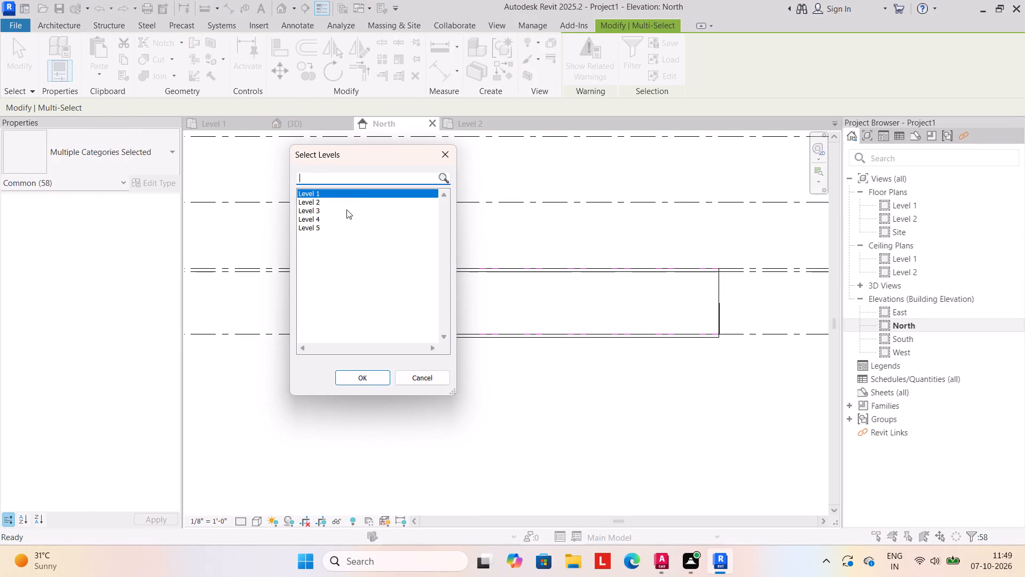
left_click(342, 216)
left_click(349, 211)
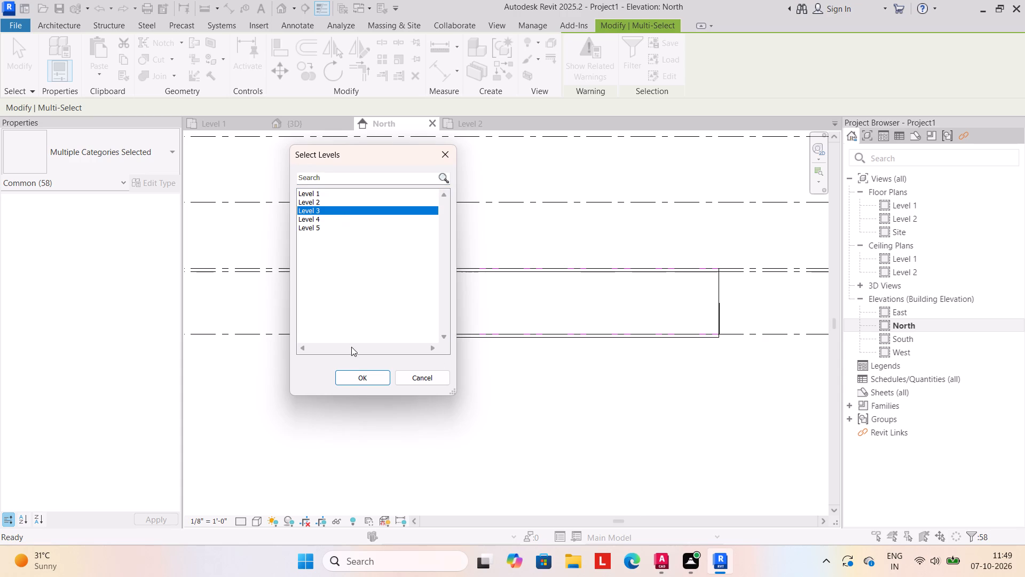
left_click(354, 381)
left_click(332, 400)
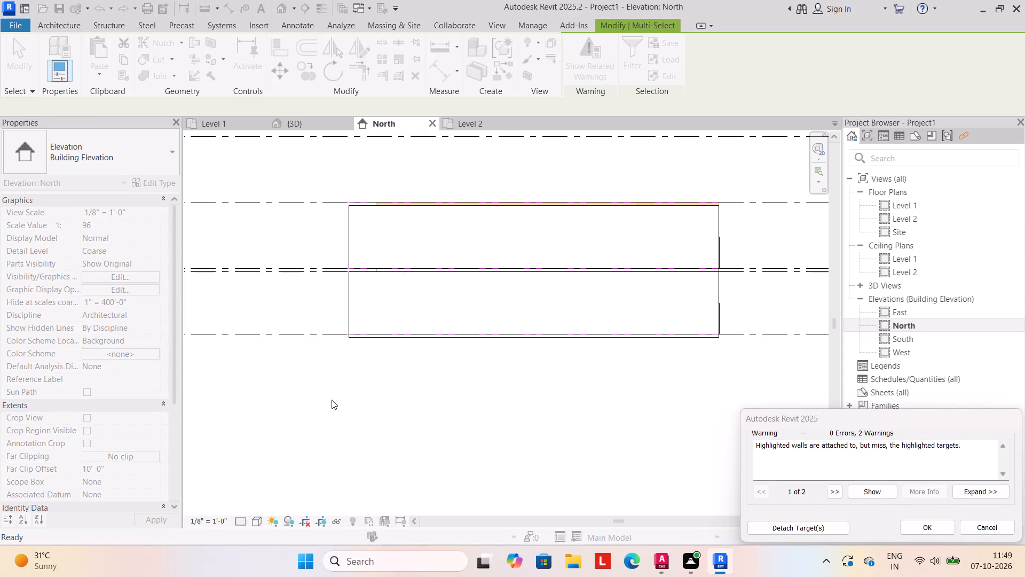
left_click(304, 122)
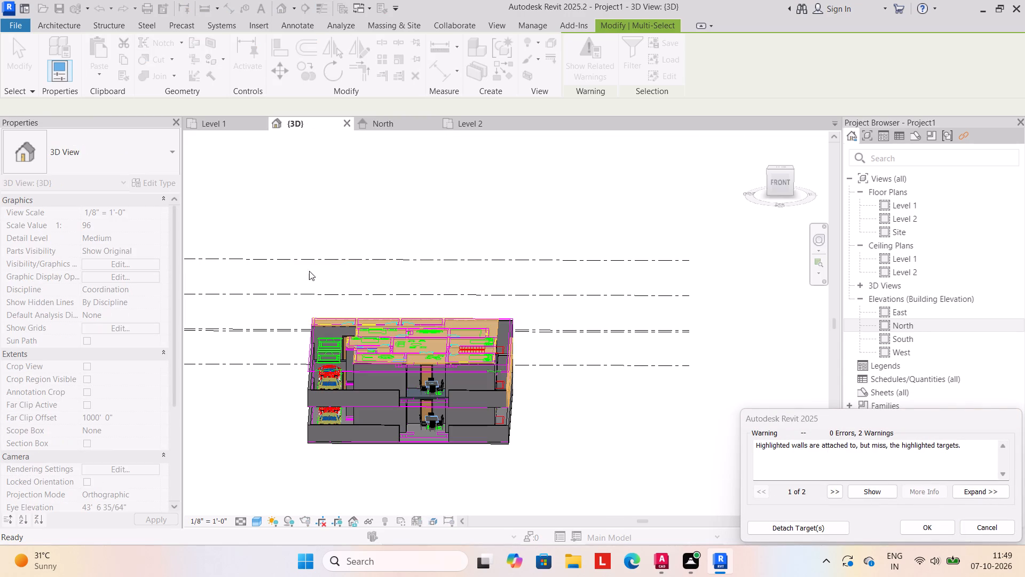
left_click(244, 458)
key("Escape")
left_click(913, 525)
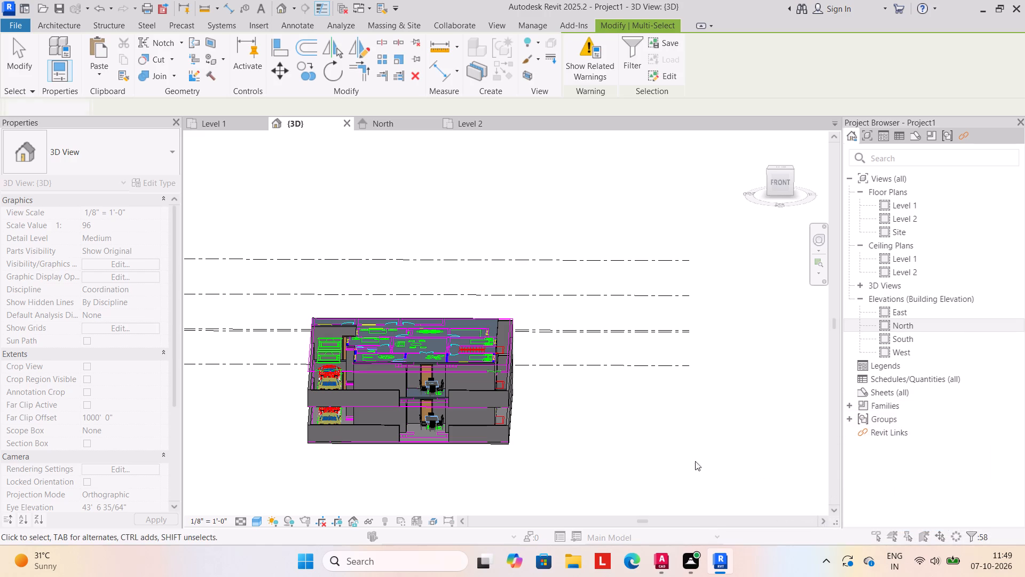
left_click(622, 432)
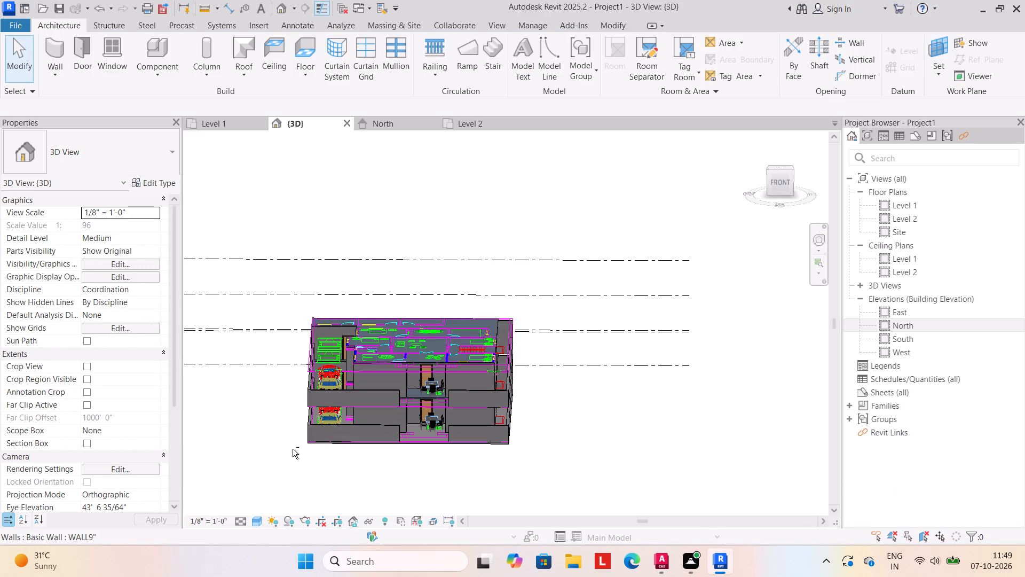
Delete the pasted FUGI1.dwg import symbols from the upper storey and its roof, keeping the ground-level drawing.
middle_click_drag(293, 449, 274, 508, "shift")
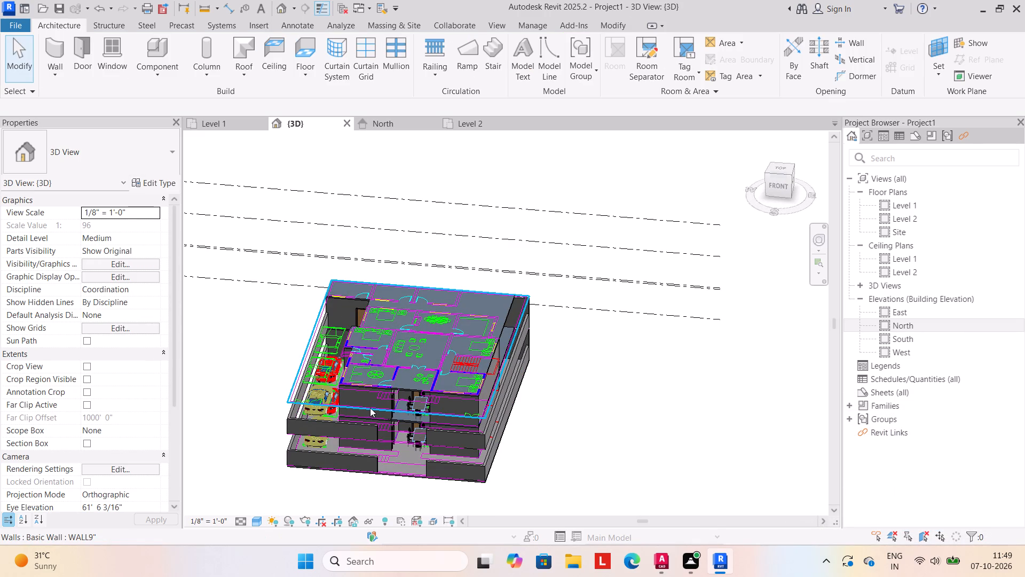
left_click(370, 408)
key("Delete")
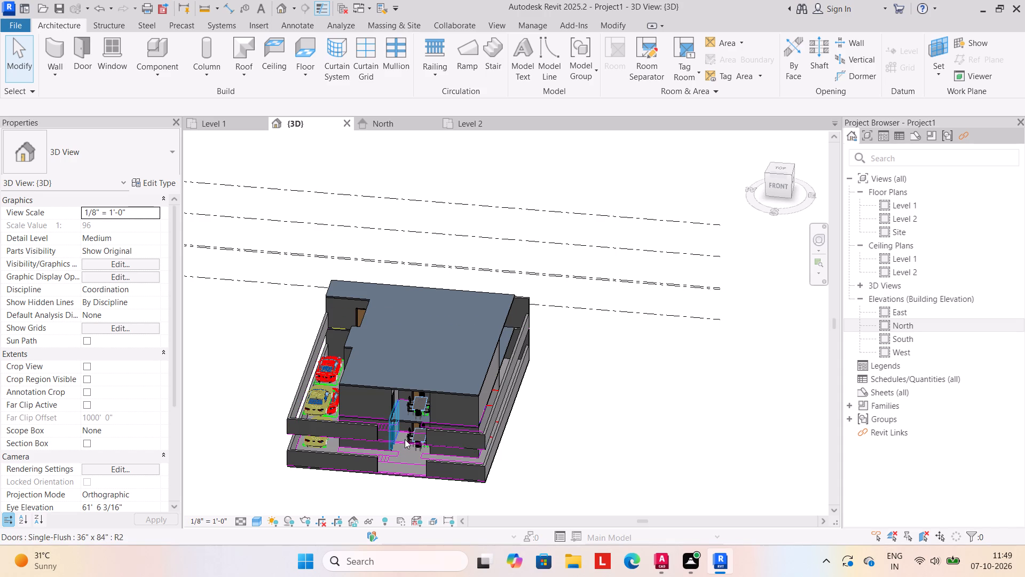
scroll(394, 433, "up", 5)
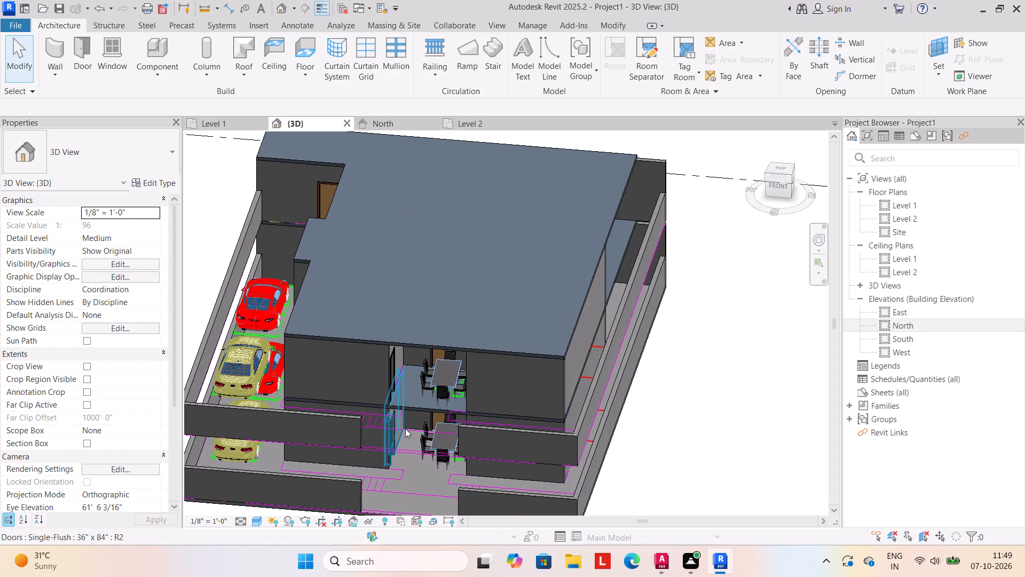
left_click(408, 451)
key("Delete")
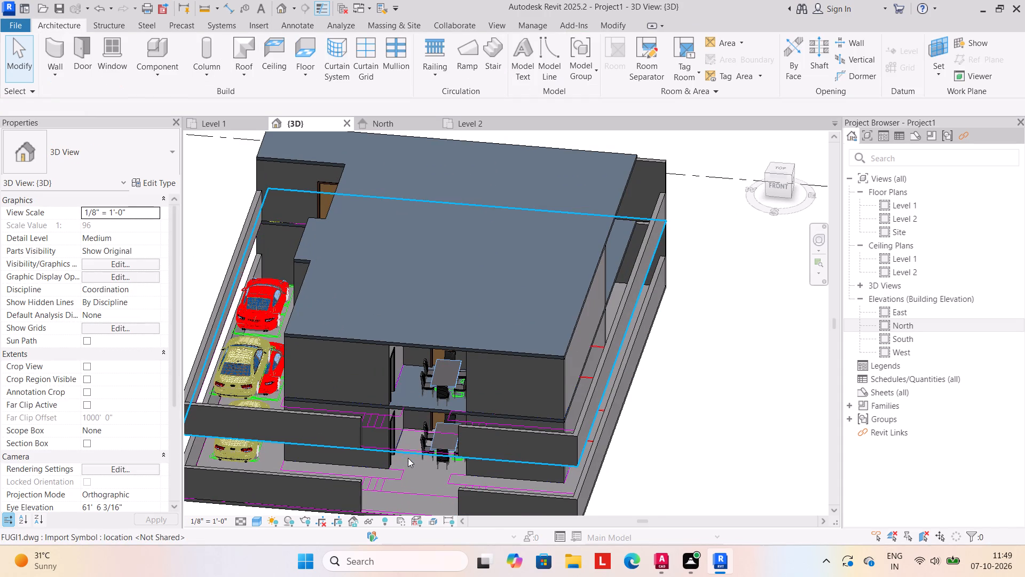
scroll(383, 422, "up", 5)
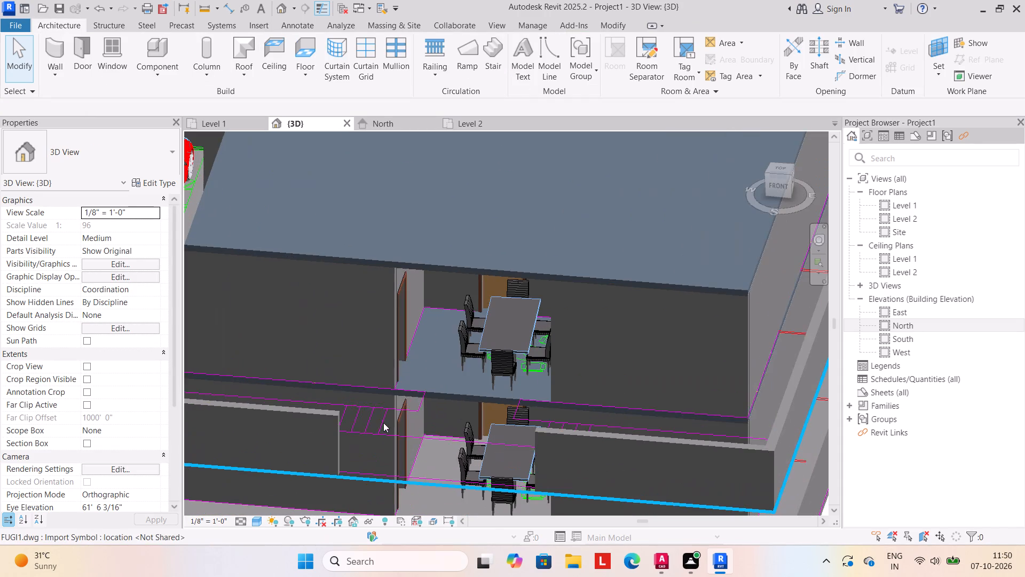
left_click(424, 482)
key("Delete")
Delete the upper storey's long boundary wall on the side opposite the cars and the adjoining front boundary wall segment.
scroll(426, 463, "down", 4)
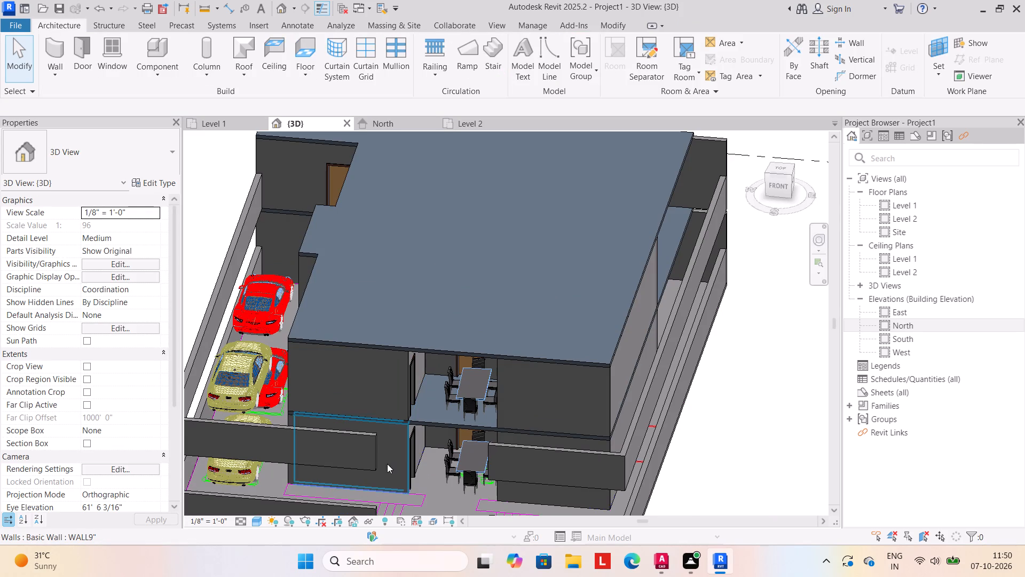
middle_click_drag(389, 460, 400, 413)
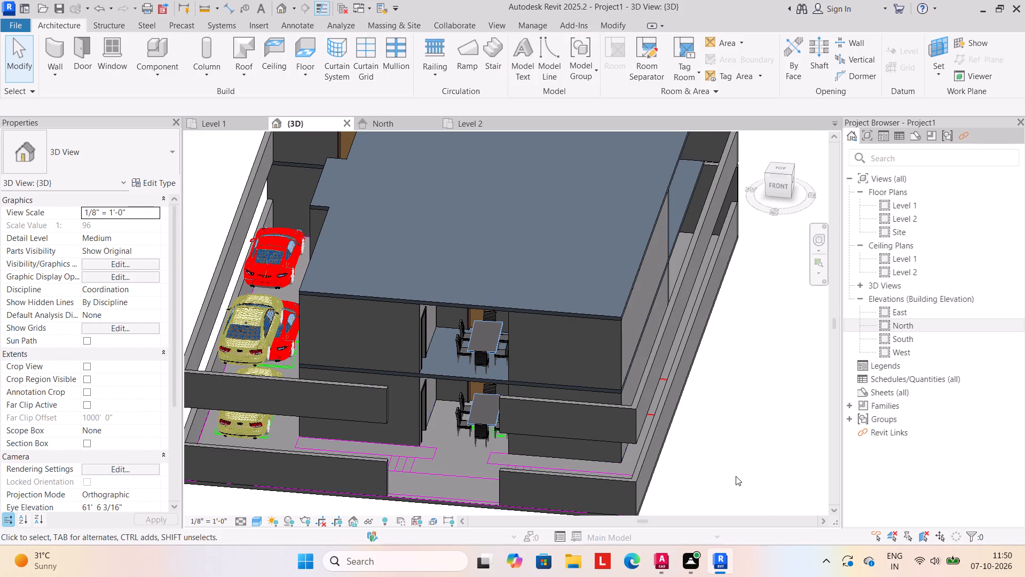
middle_click_drag(736, 477, 742, 410, "shift")
middle_click_drag(703, 457, 670, 475, "shift")
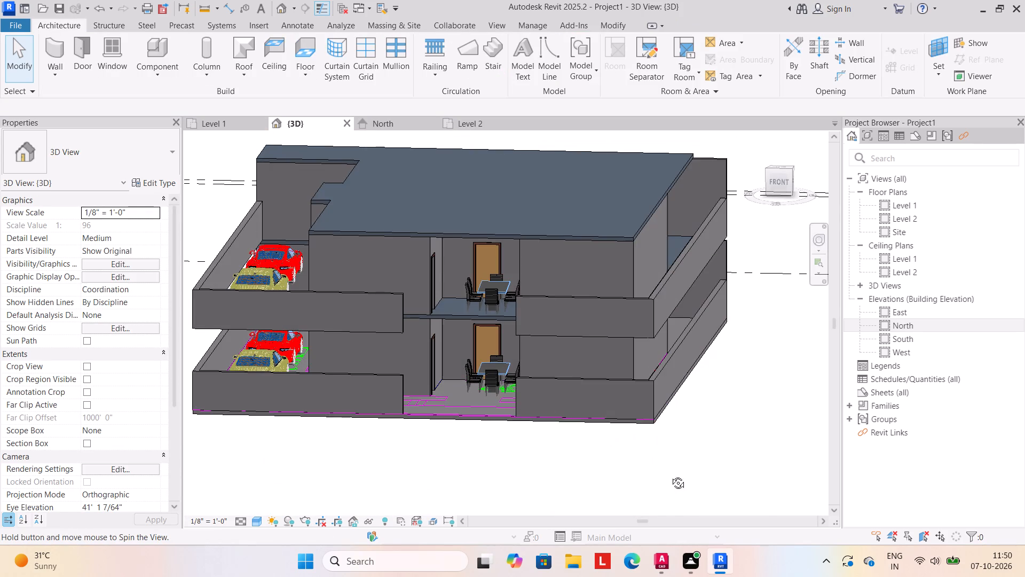
middle_click_drag(670, 475, 715, 532, "shift")
scroll(663, 559, "up", 1, "shift")
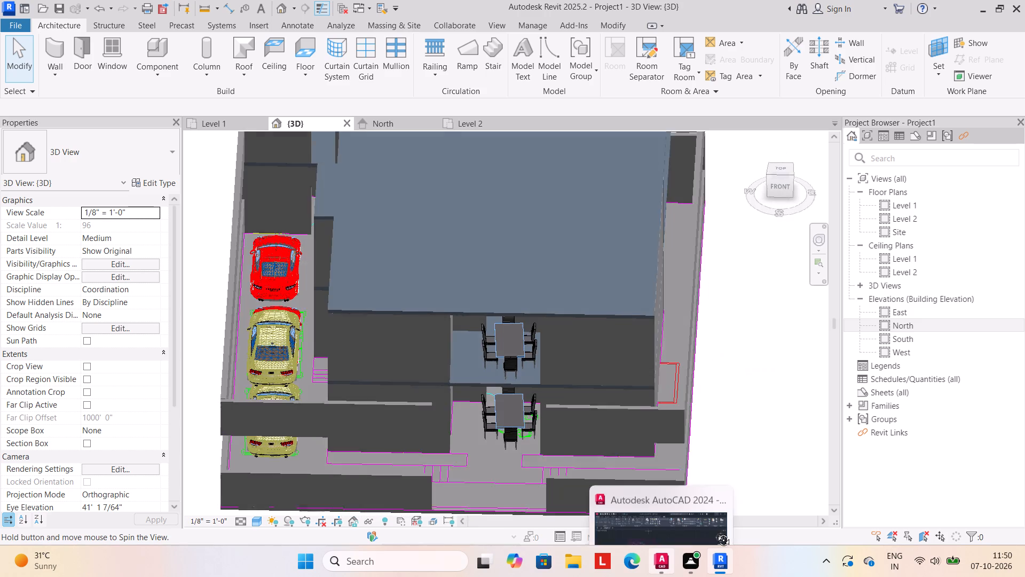
middle_click_drag(715, 532, 704, 521, "shift")
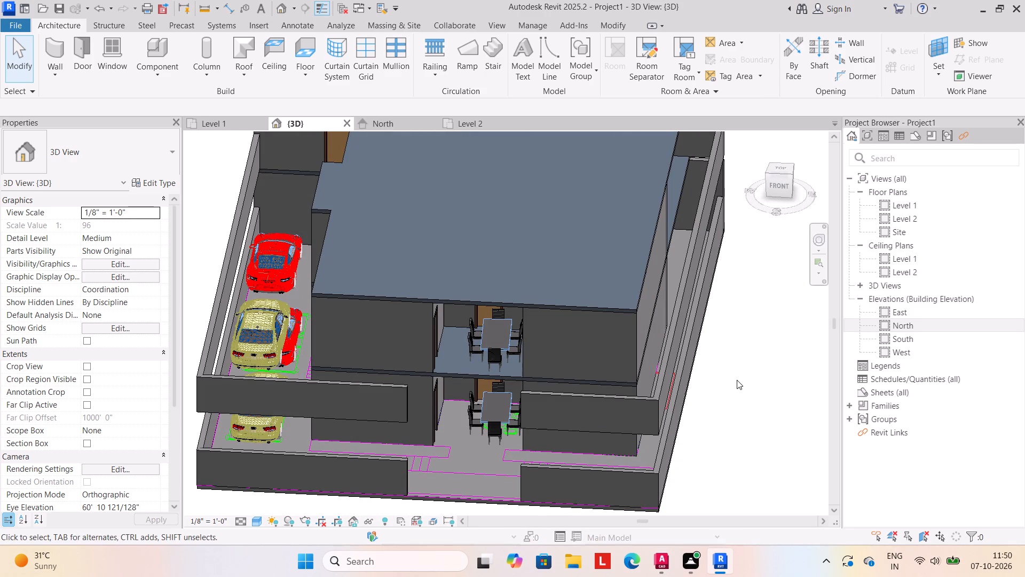
middle_click_drag(731, 436, 663, 417, "shift")
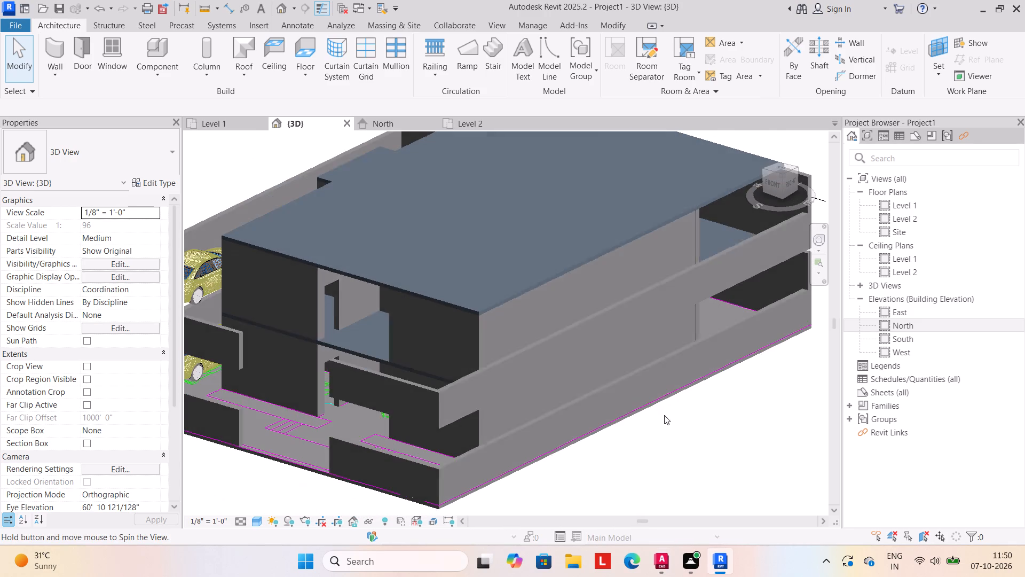
left_click(486, 370)
key("Delete")
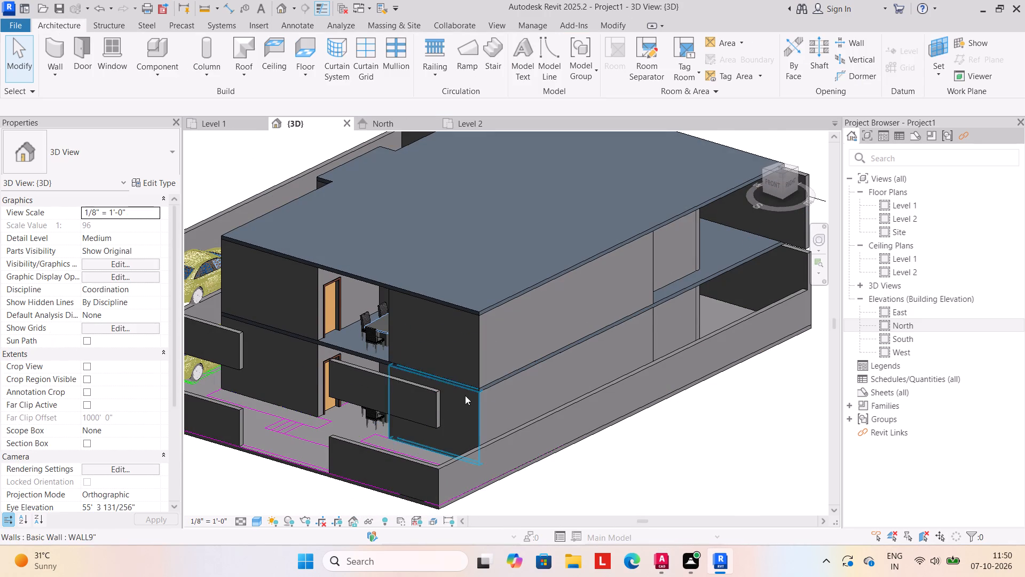
left_click(401, 378)
key("Delete")
Shorten the upper storey's rear wall so that its projecting end stops at the edge of the roof slab.
scroll(600, 432, "down", 2)
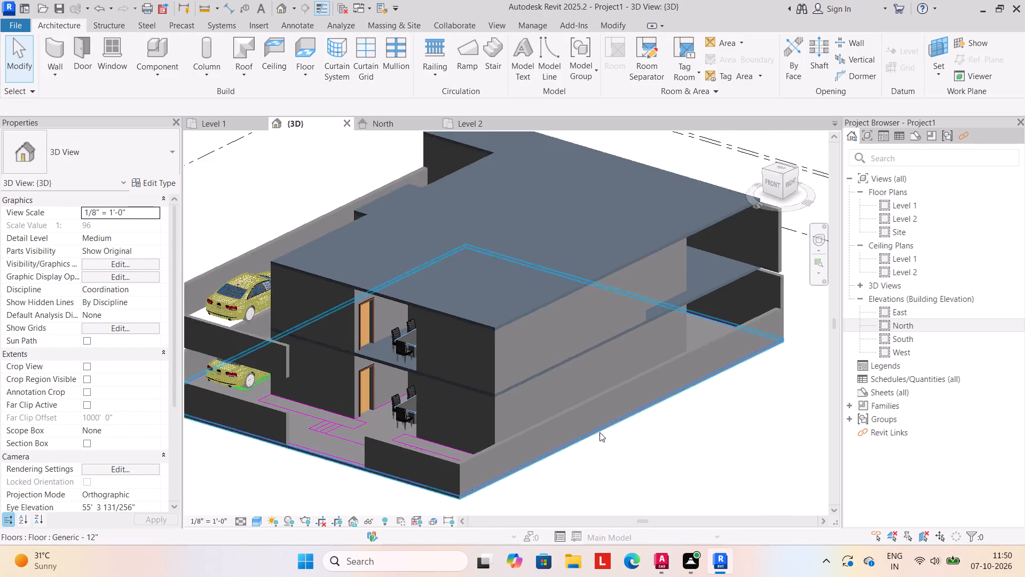
left_click(751, 261)
scroll(744, 299, "up", 4)
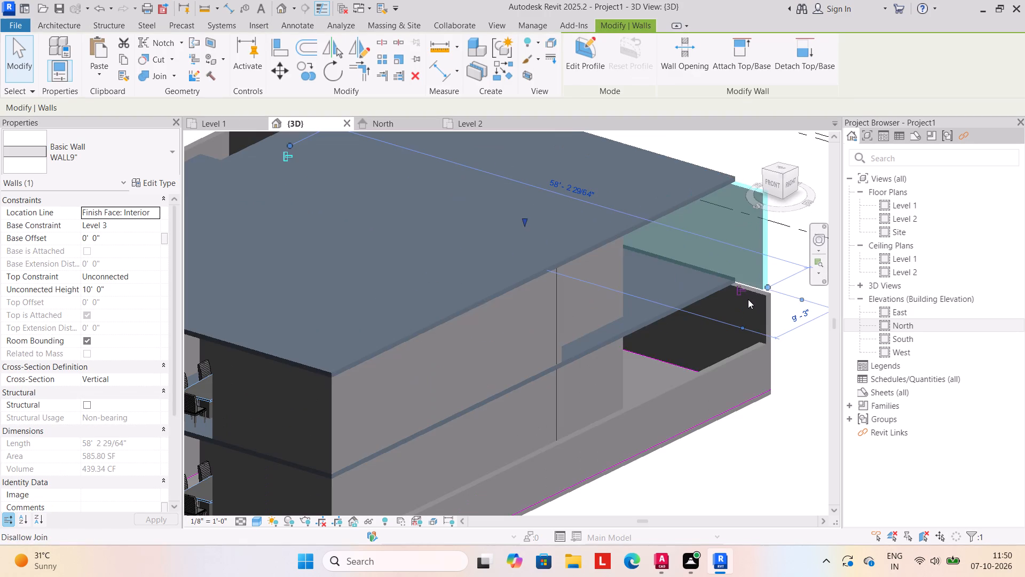
left_click_drag(767, 285, 732, 277)
left_click(742, 447)
Delete the copied red car and the parking-side boundary wall from the upper storey.
scroll(742, 462, "down", 4)
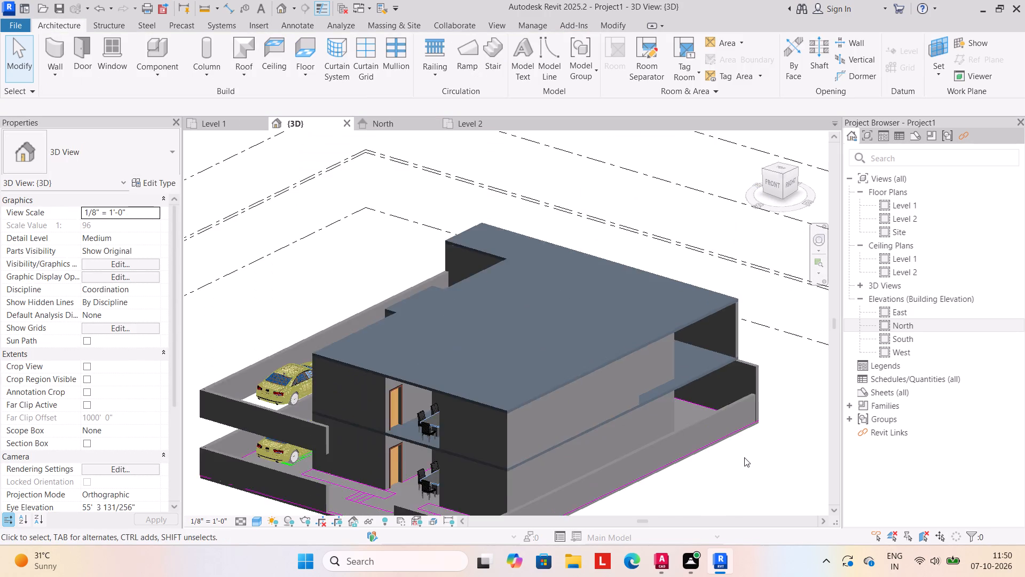
scroll(745, 457, "down", 1)
middle_click_drag(744, 458, 754, 351)
middle_click_drag(699, 455, 746, 408, "shift")
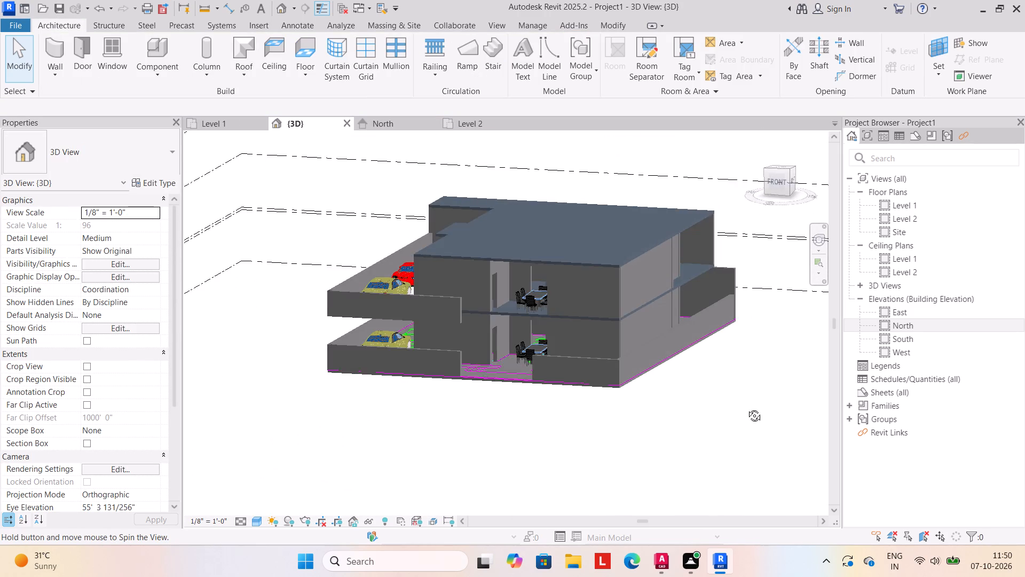
middle_click_drag(746, 408, 748, 406, "shift")
middle_click_drag(521, 453, 543, 444, "shift")
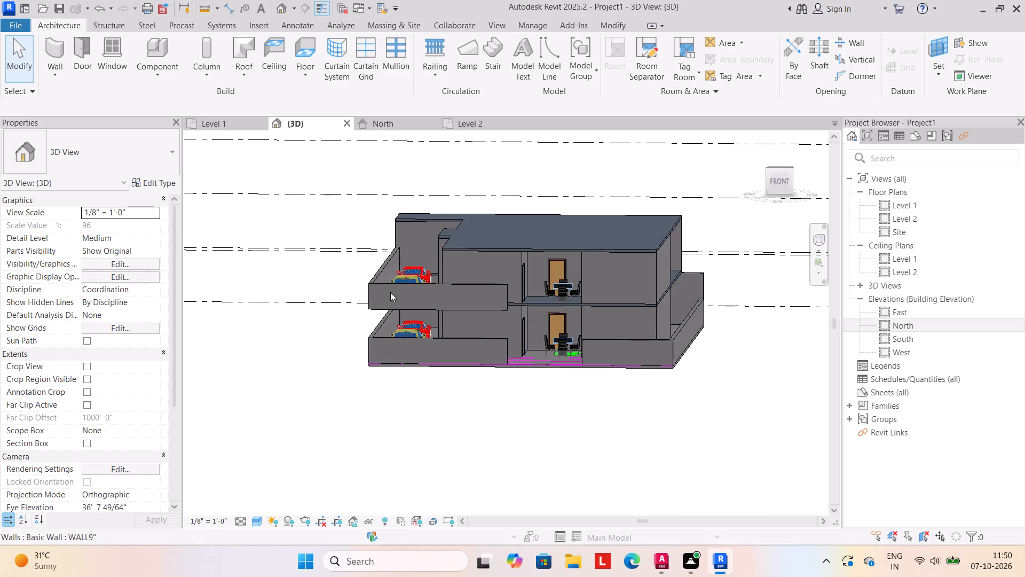
left_click(396, 286)
key("Delete")
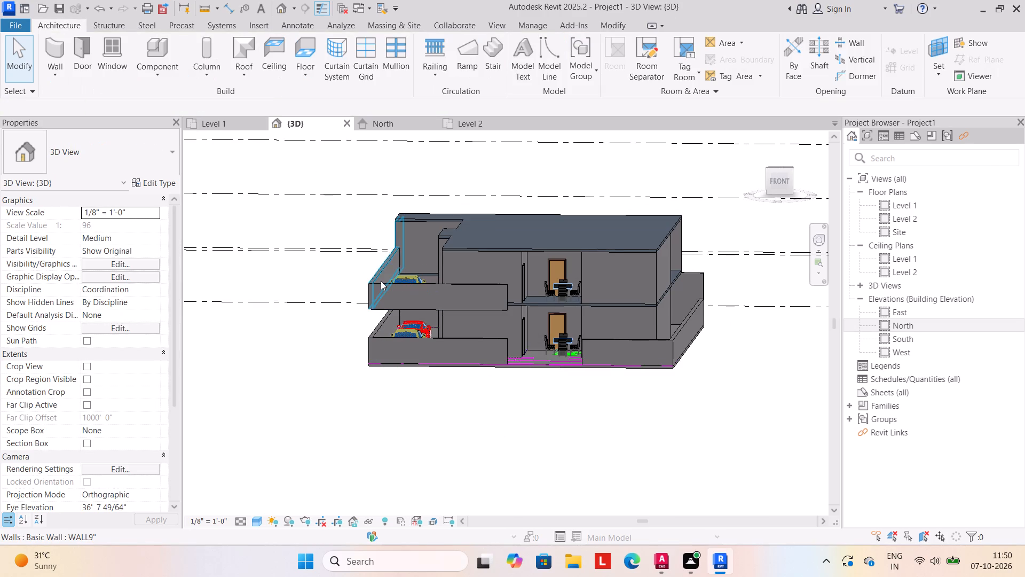
left_click(381, 281)
key("Delete")
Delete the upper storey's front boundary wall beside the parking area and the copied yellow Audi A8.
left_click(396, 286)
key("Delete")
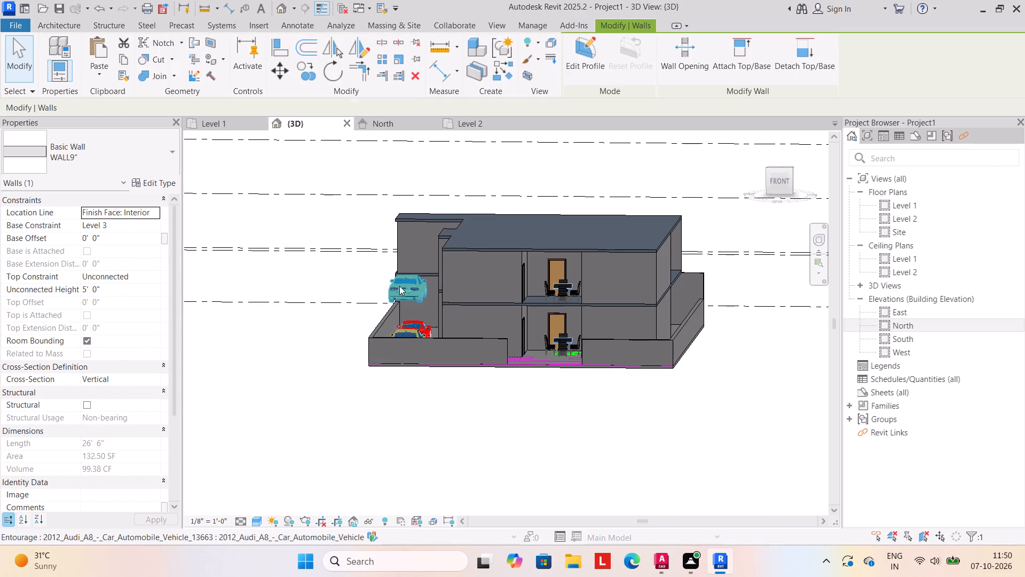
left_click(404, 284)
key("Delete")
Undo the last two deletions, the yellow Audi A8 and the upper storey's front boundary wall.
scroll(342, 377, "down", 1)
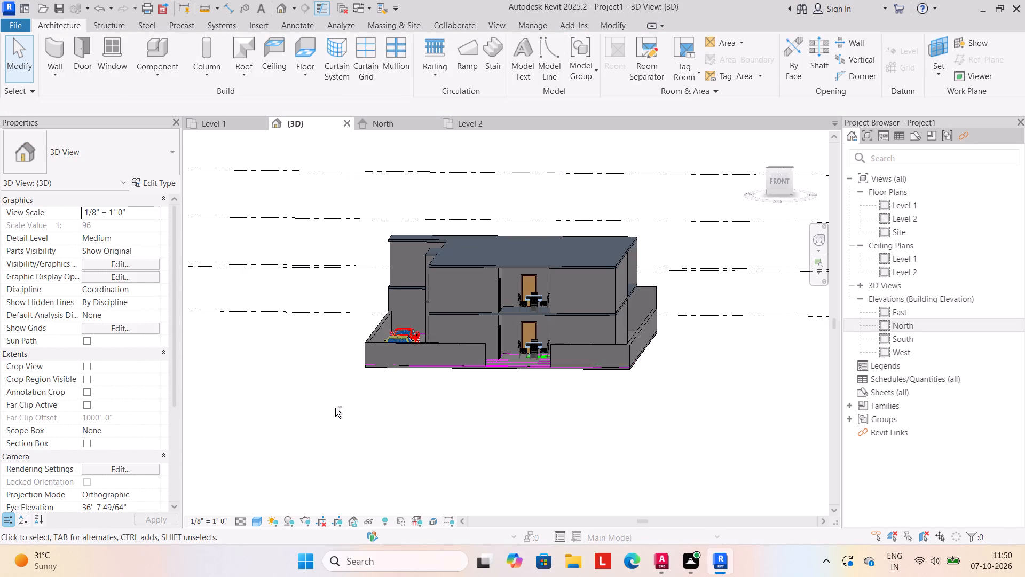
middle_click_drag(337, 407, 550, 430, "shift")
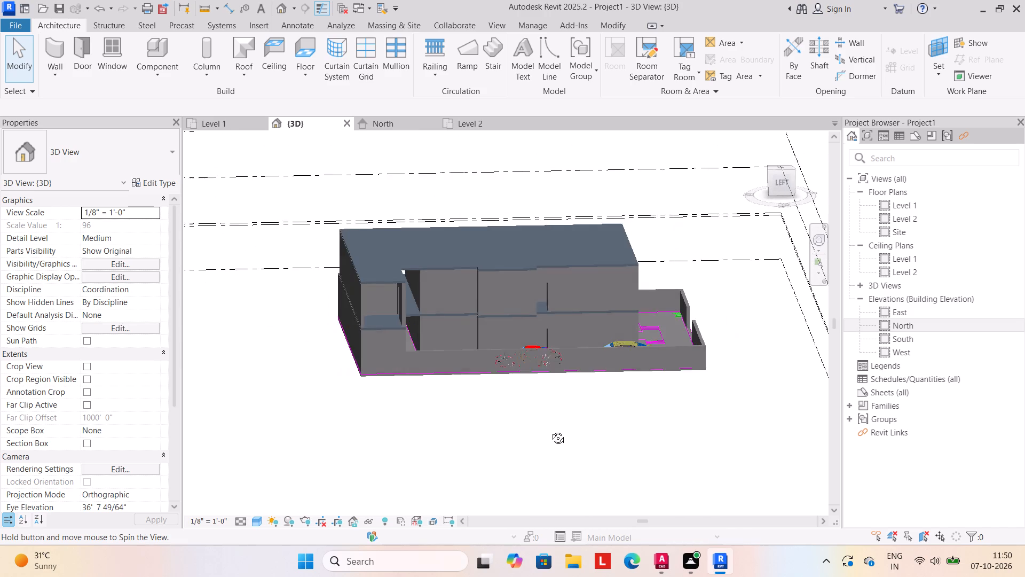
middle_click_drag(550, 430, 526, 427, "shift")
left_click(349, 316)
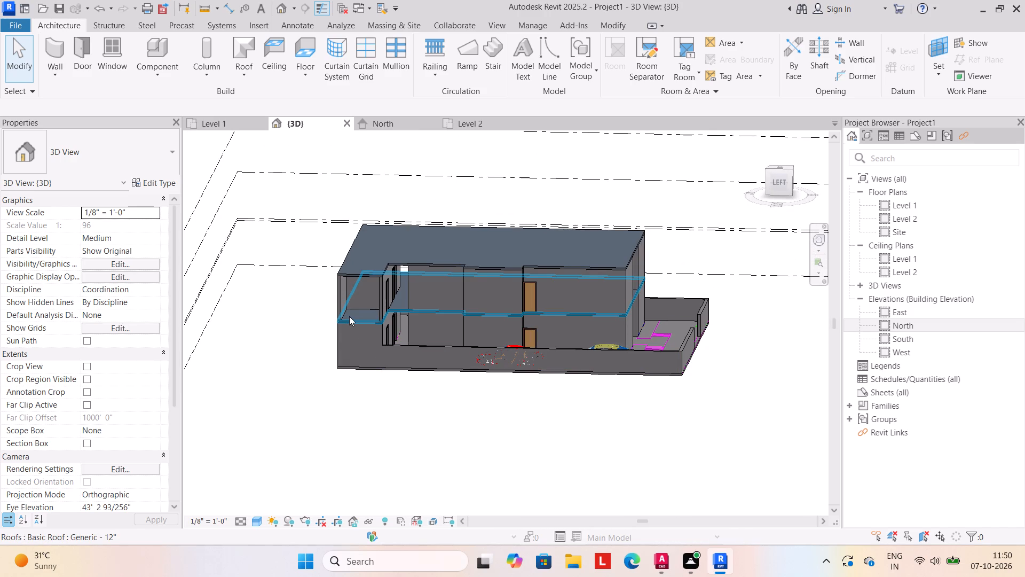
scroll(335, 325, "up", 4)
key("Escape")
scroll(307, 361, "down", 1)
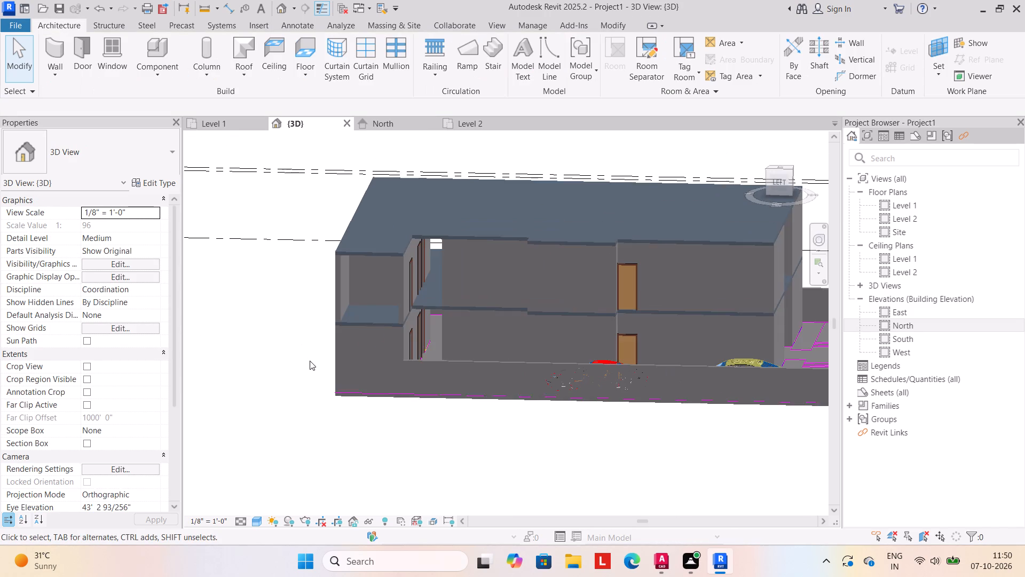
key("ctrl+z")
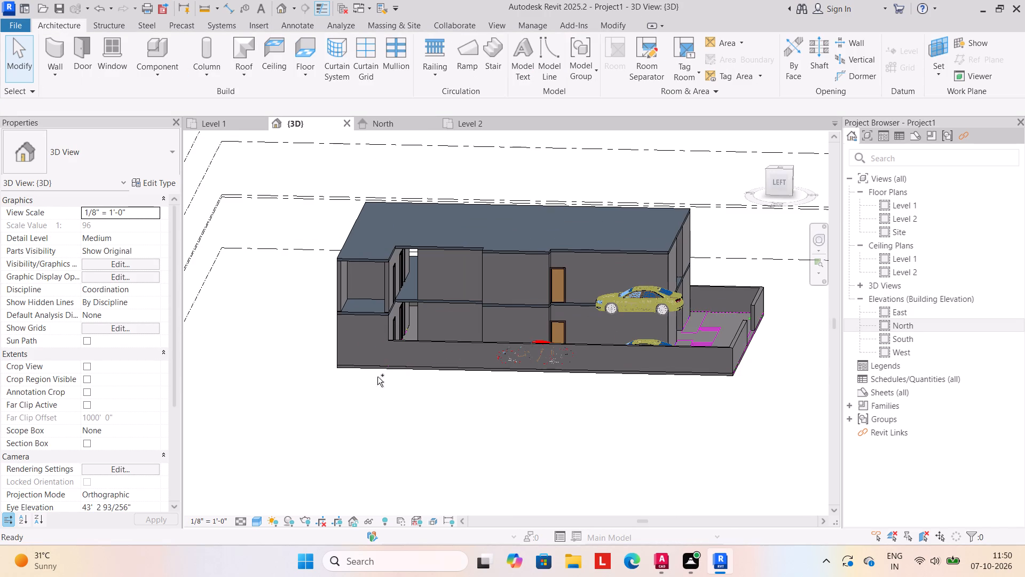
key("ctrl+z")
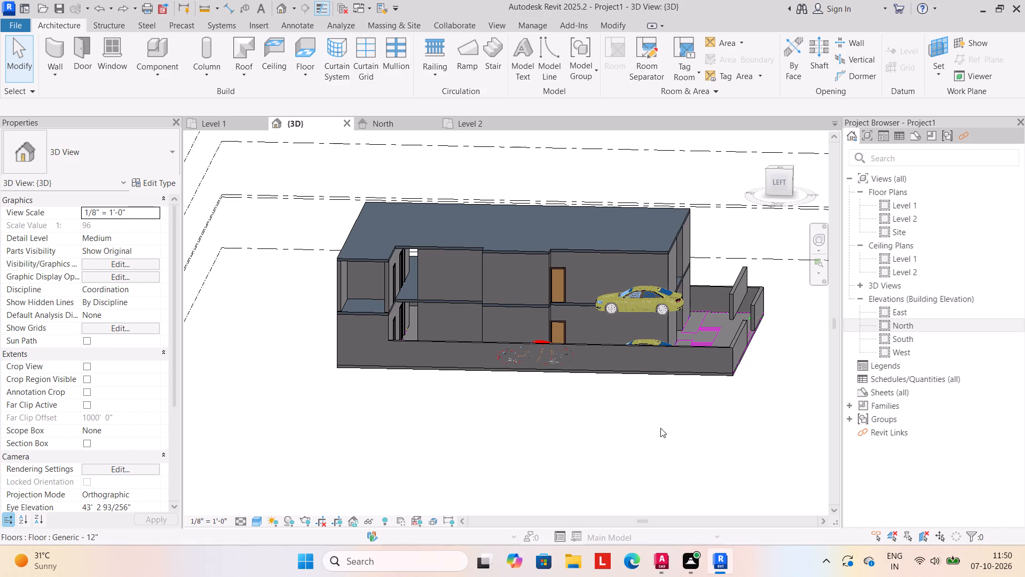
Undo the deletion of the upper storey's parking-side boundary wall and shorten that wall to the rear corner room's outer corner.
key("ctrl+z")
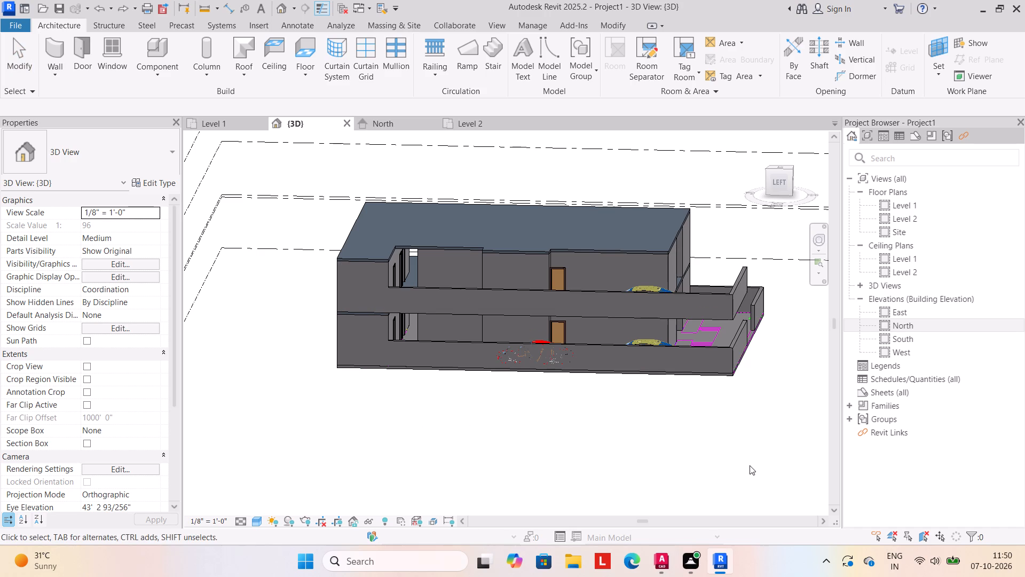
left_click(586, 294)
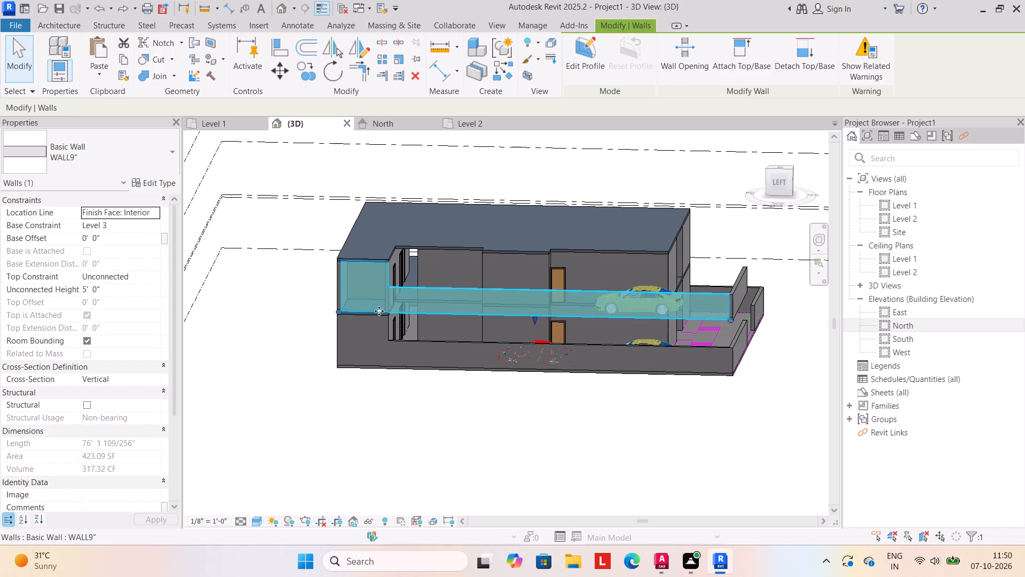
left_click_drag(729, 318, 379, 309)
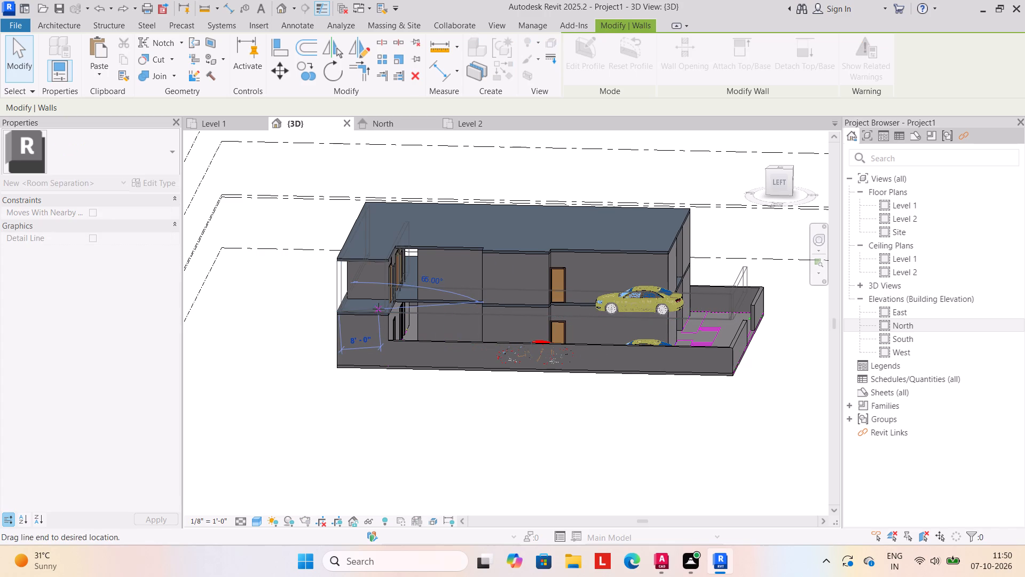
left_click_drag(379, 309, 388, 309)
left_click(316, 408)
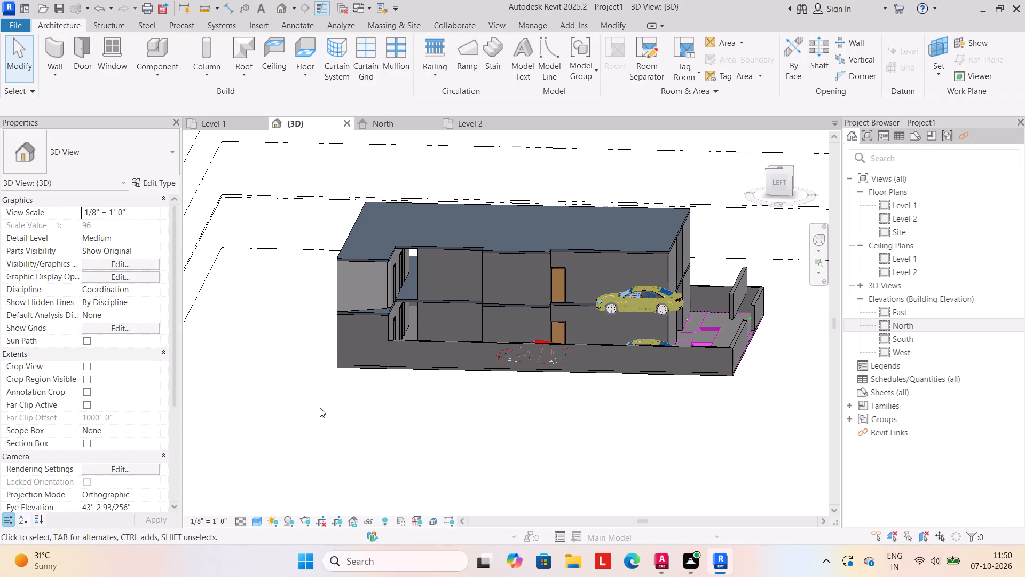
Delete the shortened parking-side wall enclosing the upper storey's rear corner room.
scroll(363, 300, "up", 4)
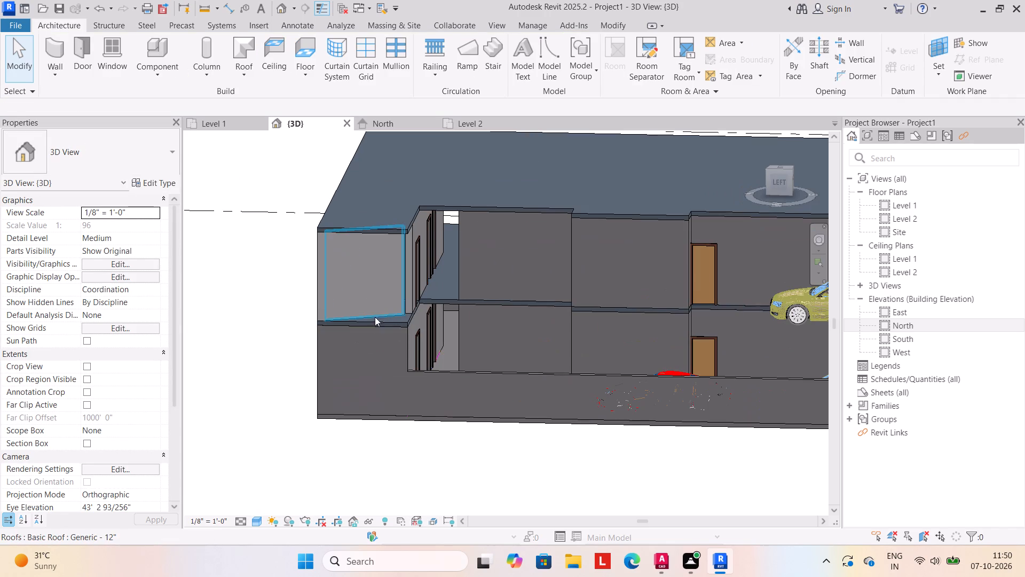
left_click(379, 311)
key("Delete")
Extend the upper storey's rear room wall containing the doors to the floor slab's corner on the parking side.
scroll(352, 394, "down", 2)
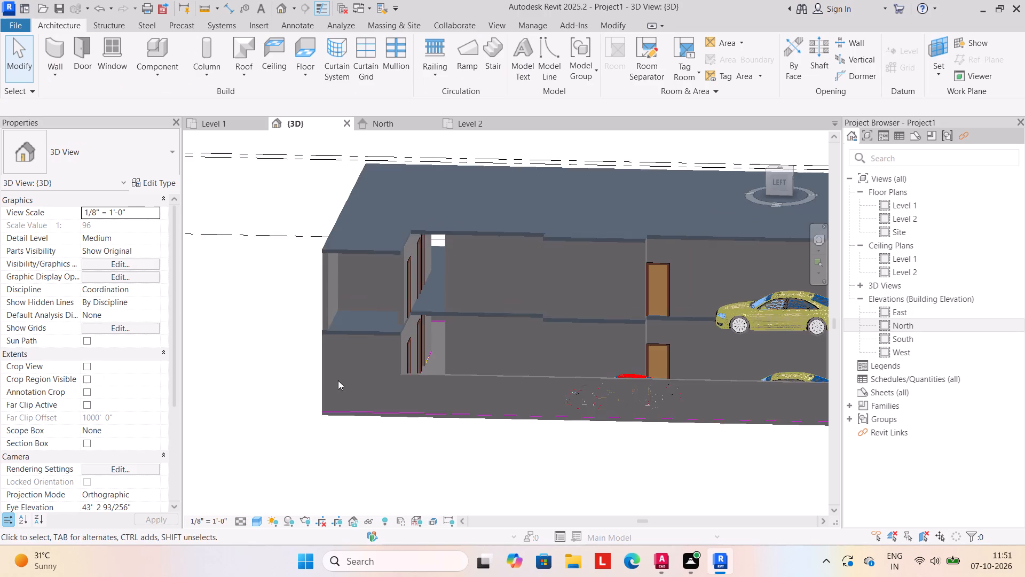
middle_click_drag(337, 378, 331, 355)
left_click(387, 284)
scroll(376, 317, "up", 8)
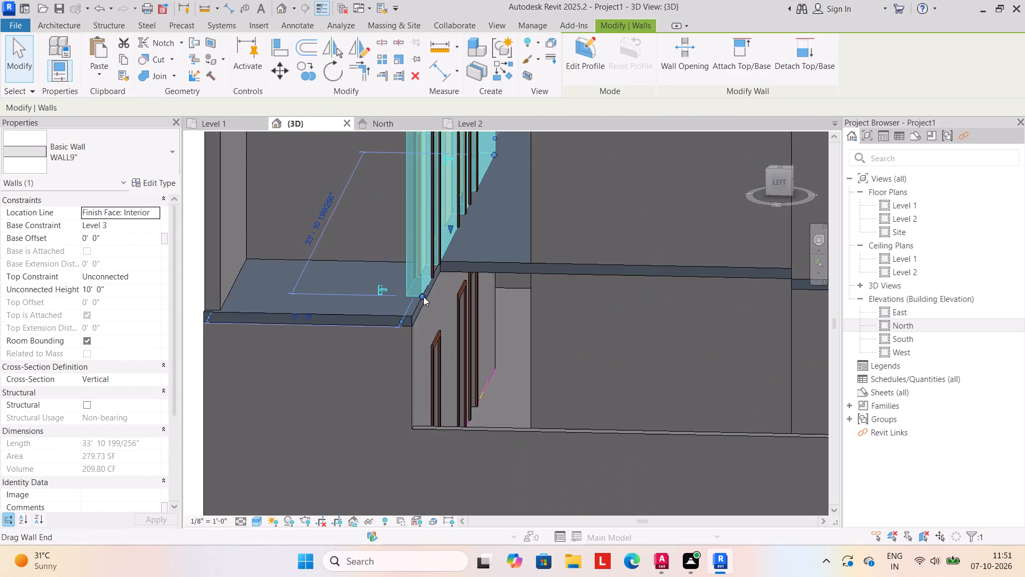
scroll(431, 293, "up", 5)
left_click_drag(411, 298, 395, 340)
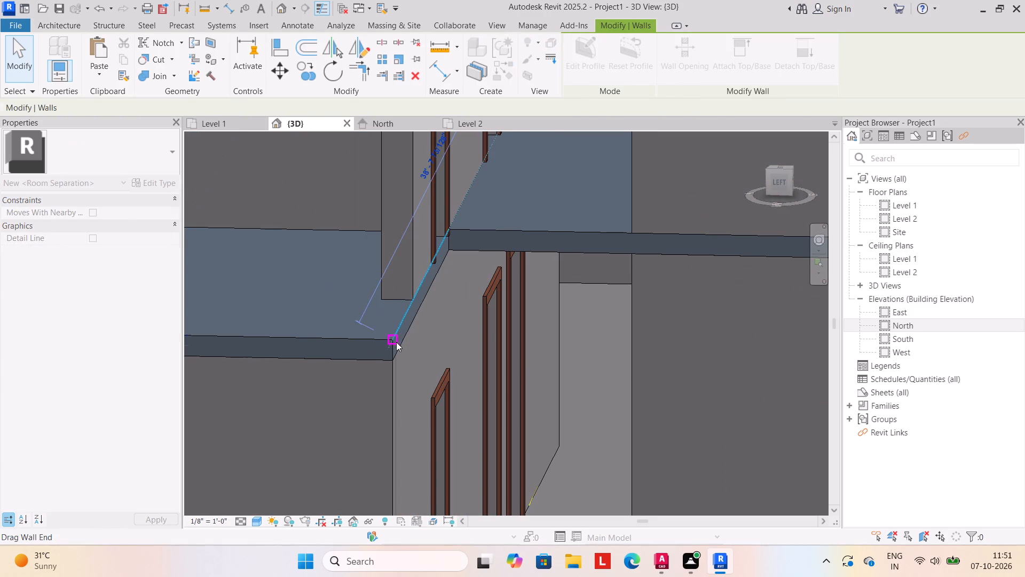
scroll(400, 353, "down", 14)
left_click(250, 471)
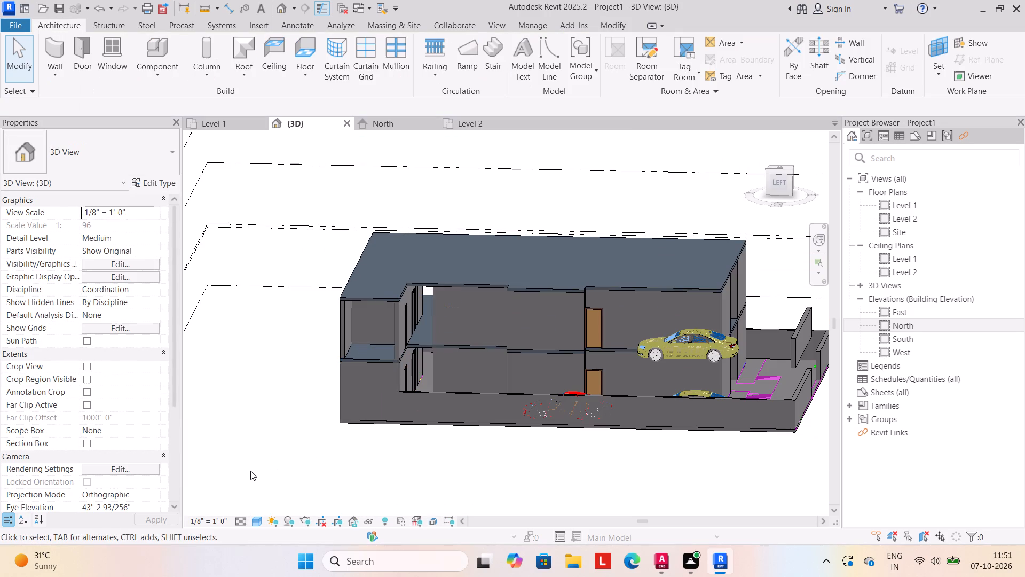
Delete the upper storey's copied yellow Audi A8 and its front boundary wall beside the parking area.
left_click(689, 339)
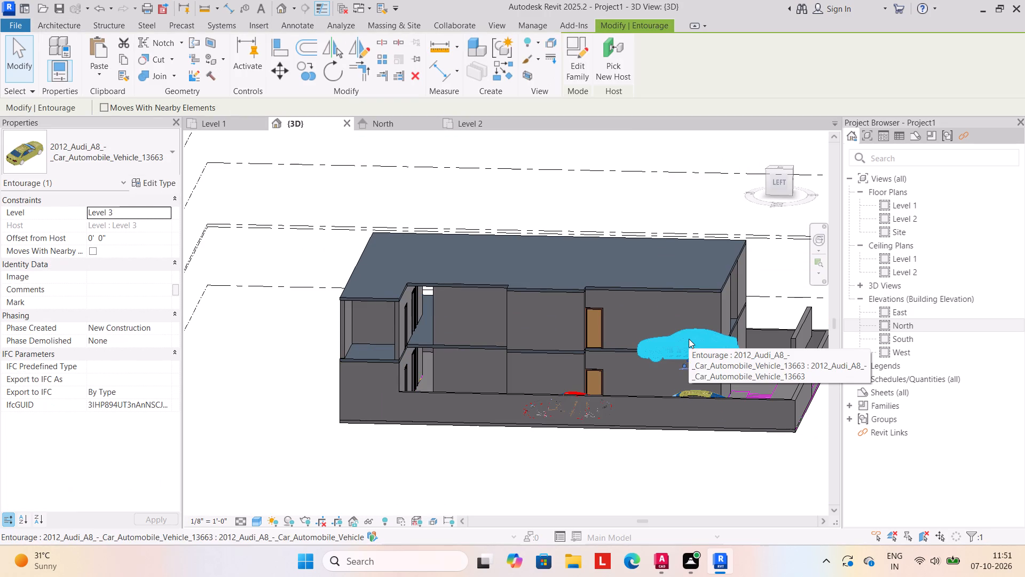
key("Delete")
left_click(793, 326)
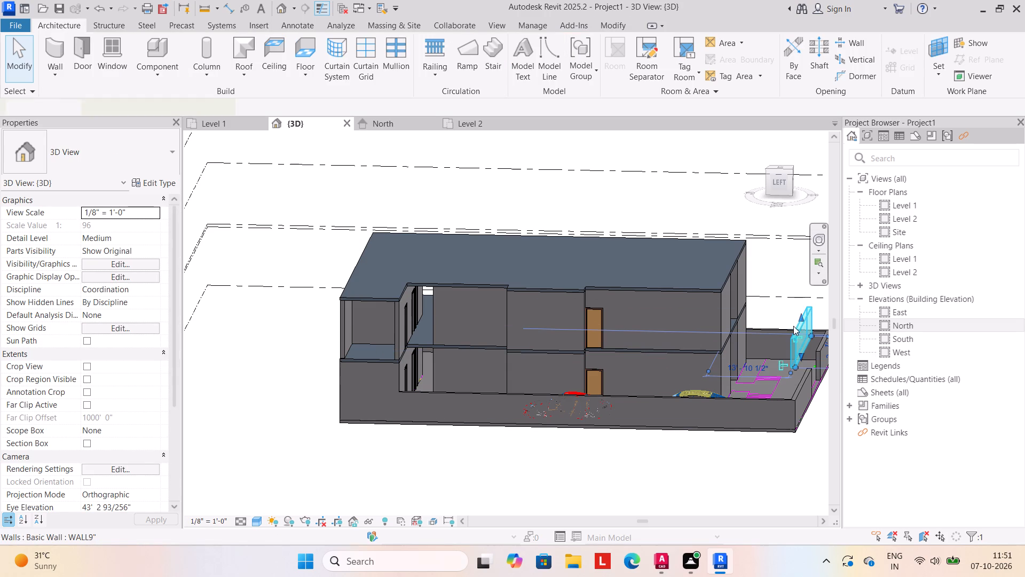
key("Delete")
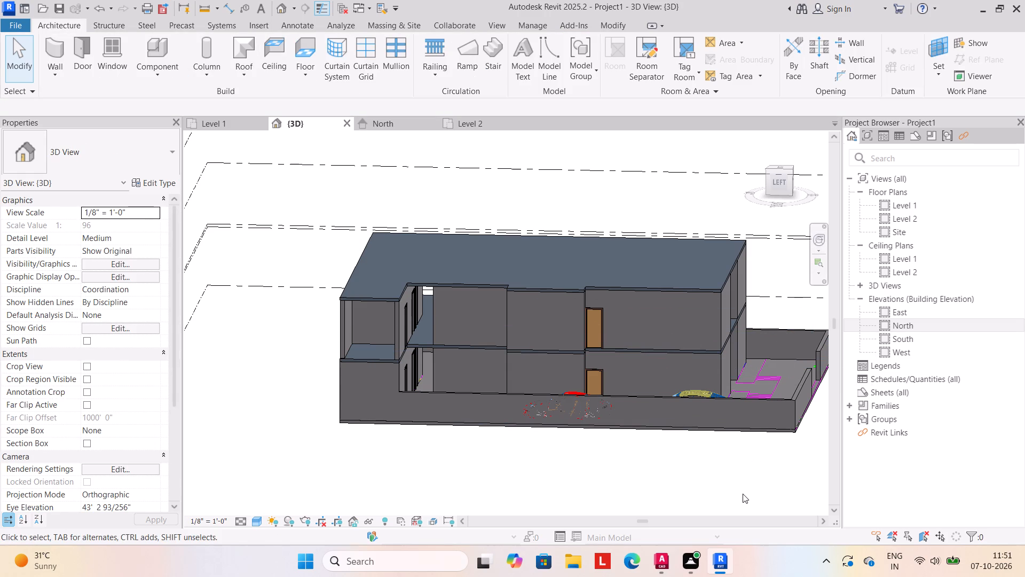
Examine the two-storey house from its front and parking sides, including the ground floor's parking-side boundary wall.
middle_click_drag(730, 498, 558, 497, "shift")
scroll(516, 438, "down", 1)
middle_click_drag(514, 438, 518, 432)
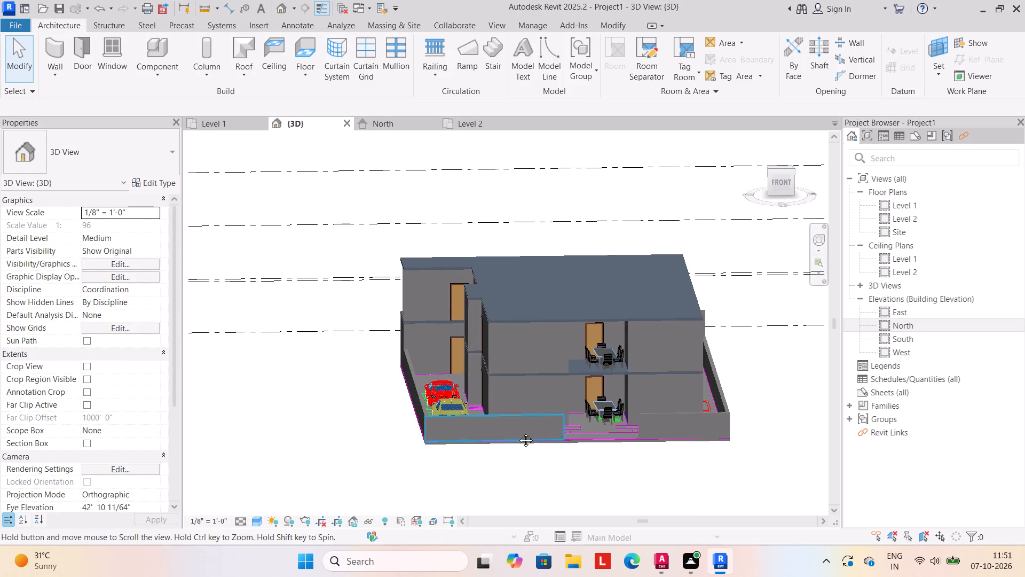
middle_click_drag(518, 432, 530, 419)
middle_click_drag(348, 378, 362, 387, "shift")
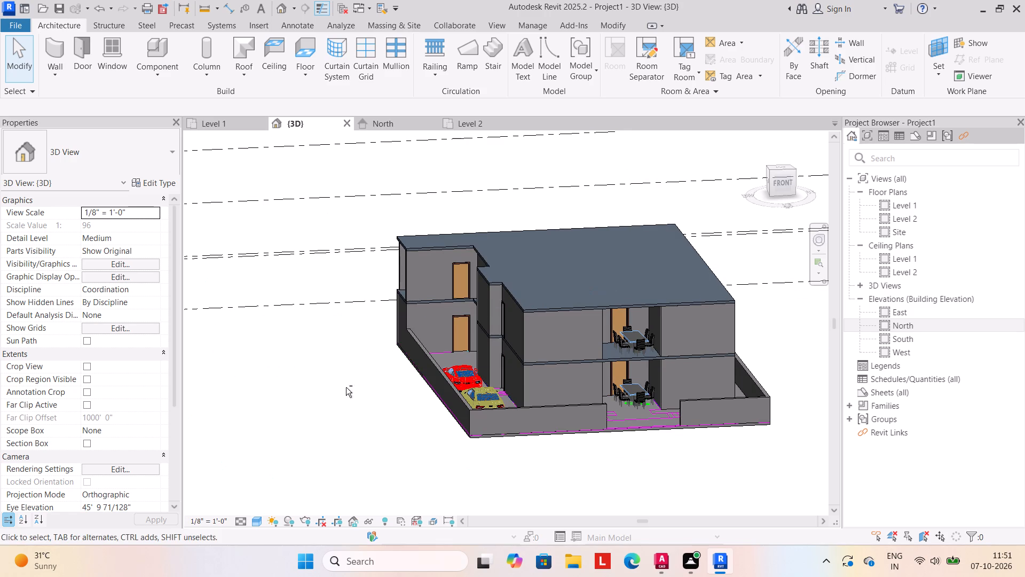
middle_click_drag(346, 387, 485, 428, "shift")
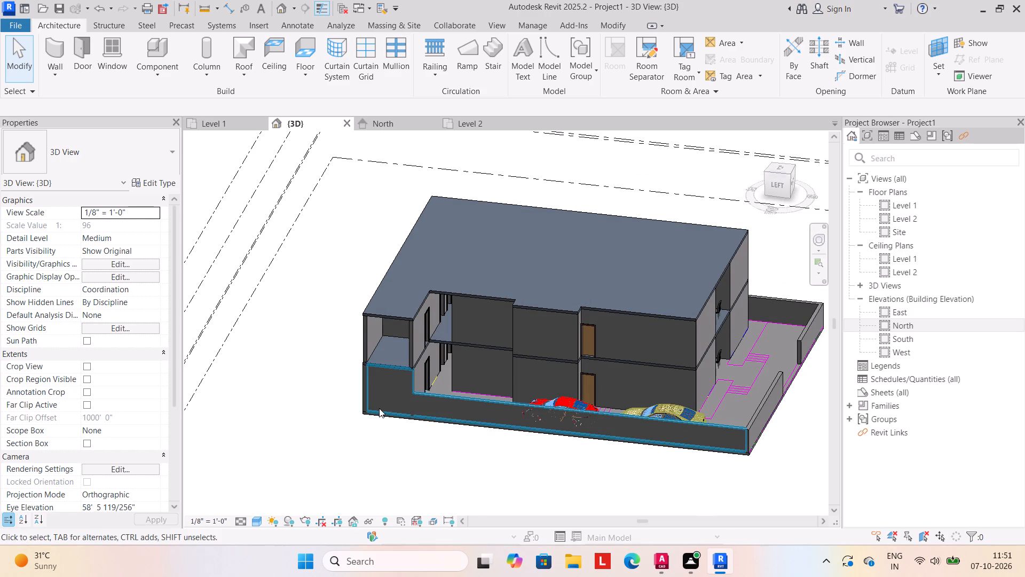
left_click(379, 408)
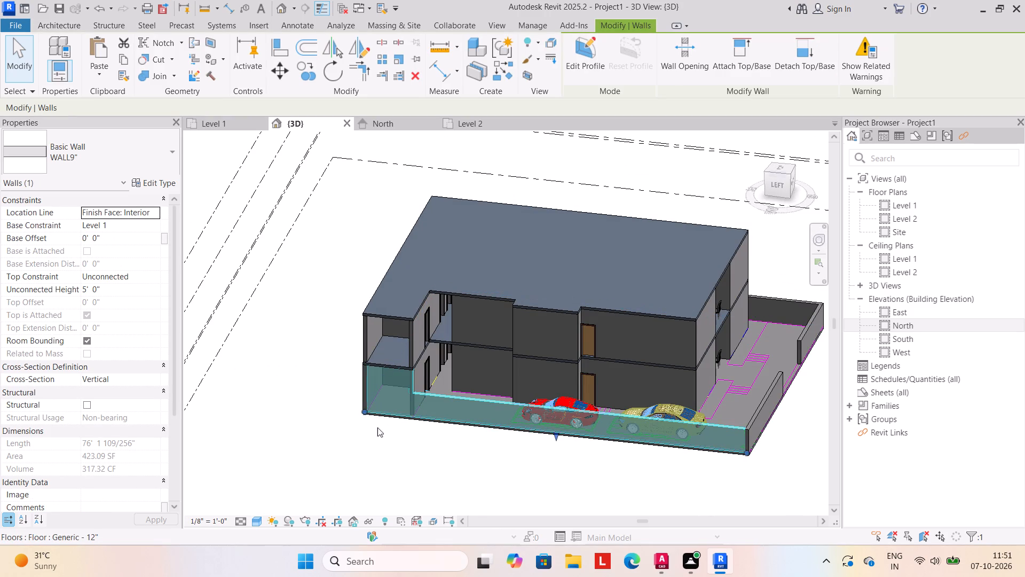
middle_click_drag(389, 470, 422, 478, "shift")
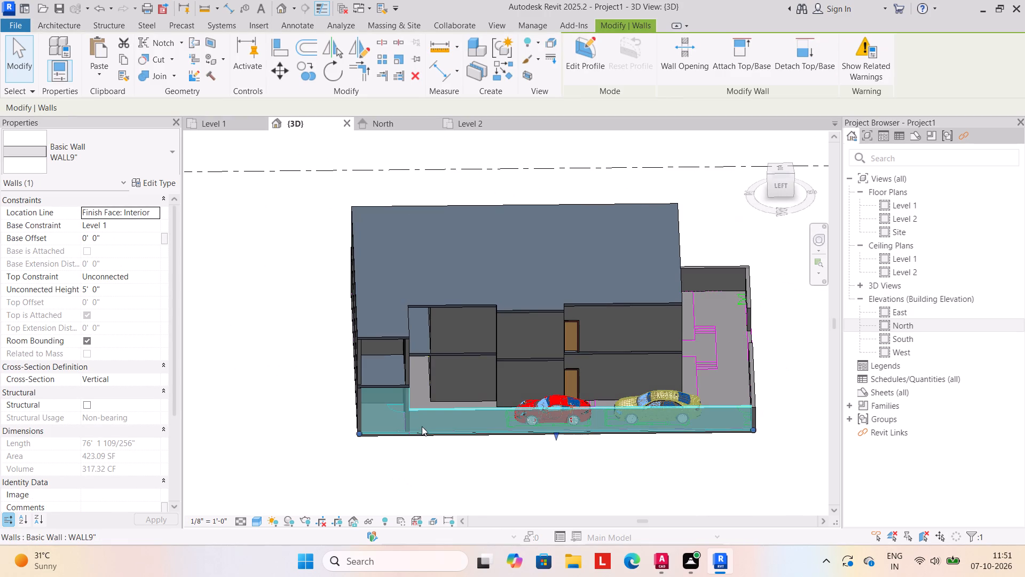
key("Escape")
left_click(460, 408)
key("Escape")
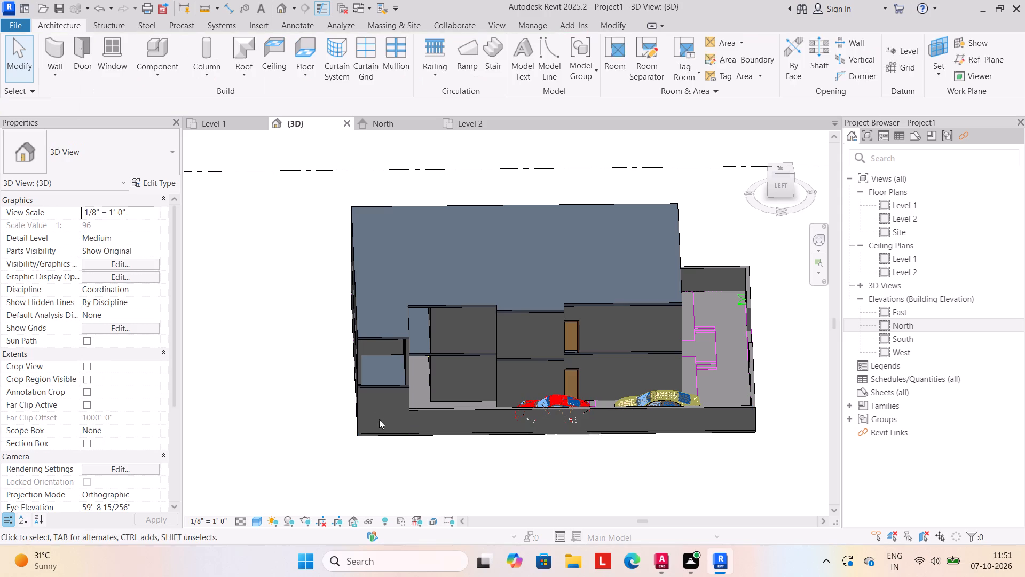
middle_click_drag(529, 529, 468, 525, "shift")
middle_click_drag(590, 480, 519, 487, "shift")
scroll(527, 486, "up", 1, "shift")
middle_click_drag(519, 487, 475, 483, "shift")
middle_click_drag(511, 470, 510, 466, "shift")
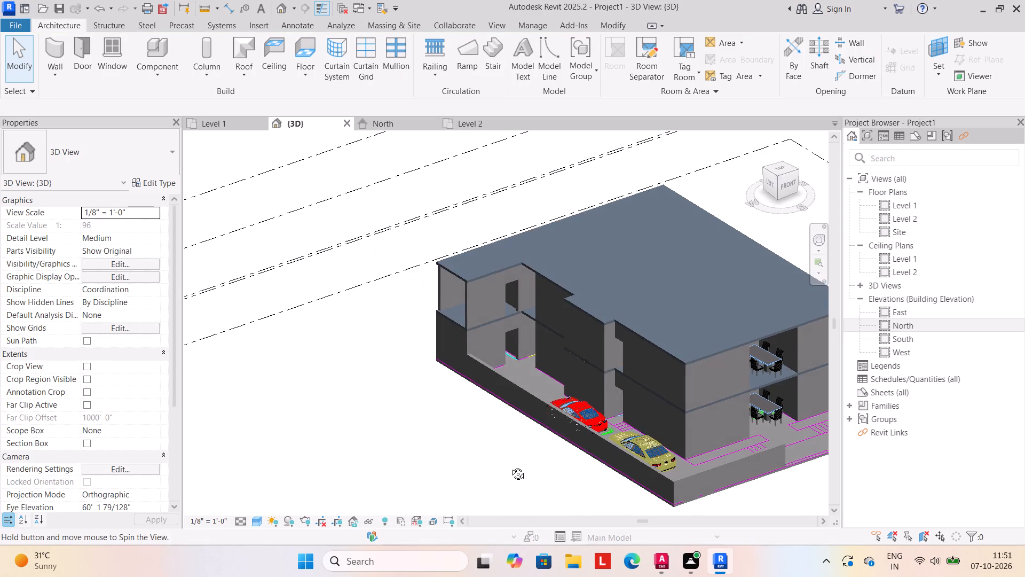
middle_click_drag(510, 466, 507, 460, "shift")
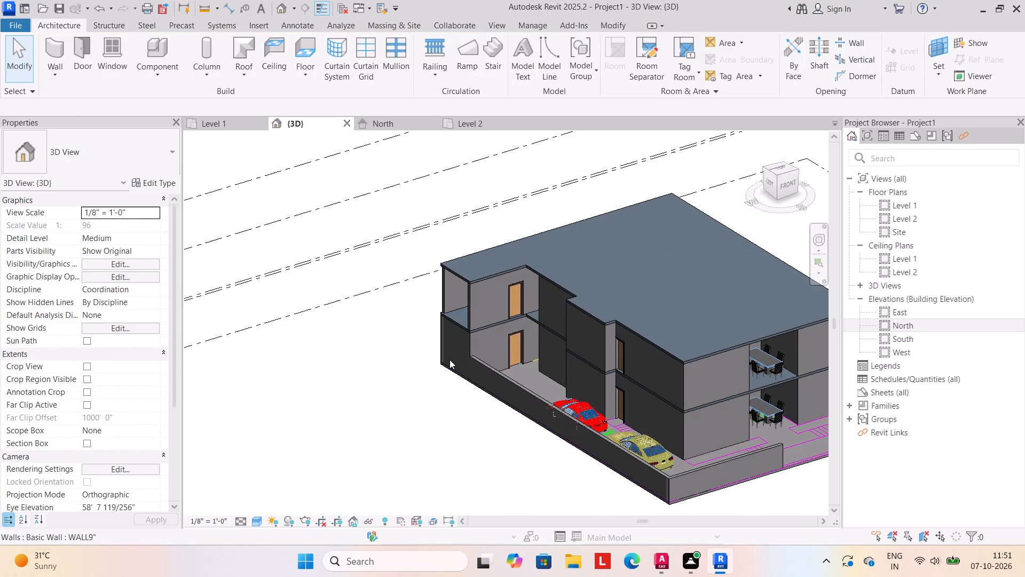
Delete the ground floor's long parking-side boundary wall.
left_click(452, 362)
middle_click_drag(436, 474, 533, 490, "shift")
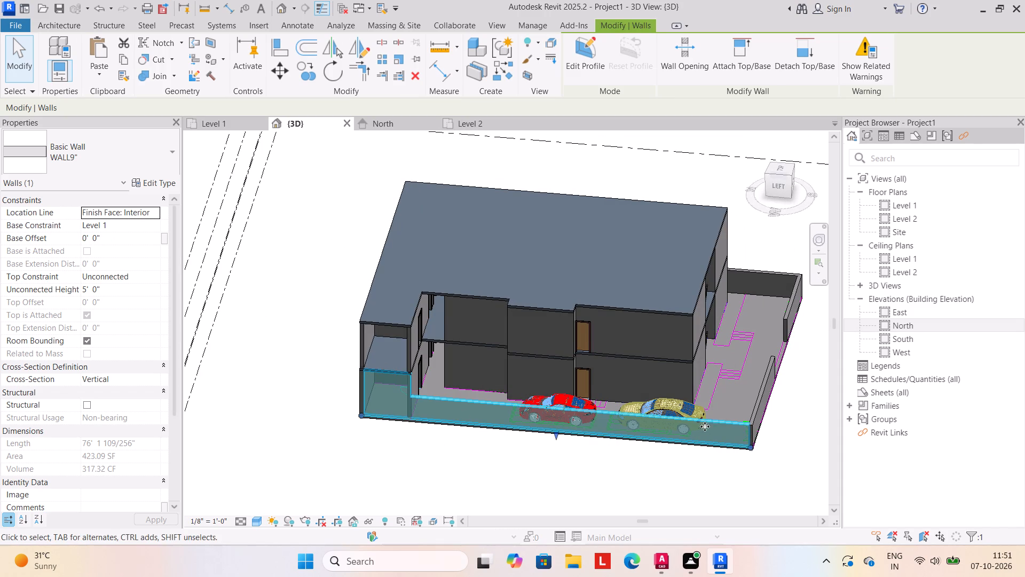
key("Delete")
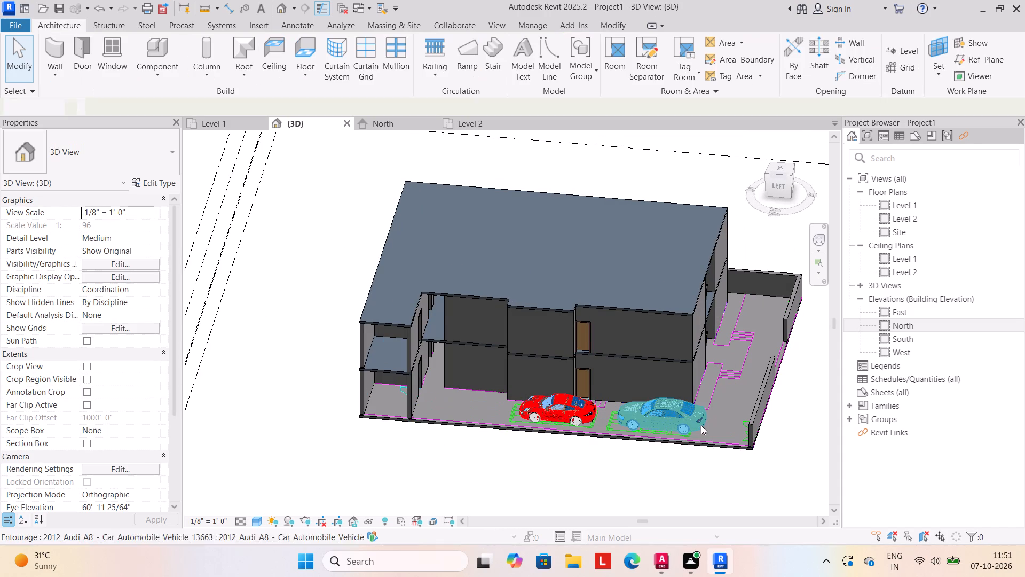
Draw a WALL9" wall, 10'-0" high and about 9'-3" long, on Level 1 to close the rear corner room's parking side.
left_click(223, 124)
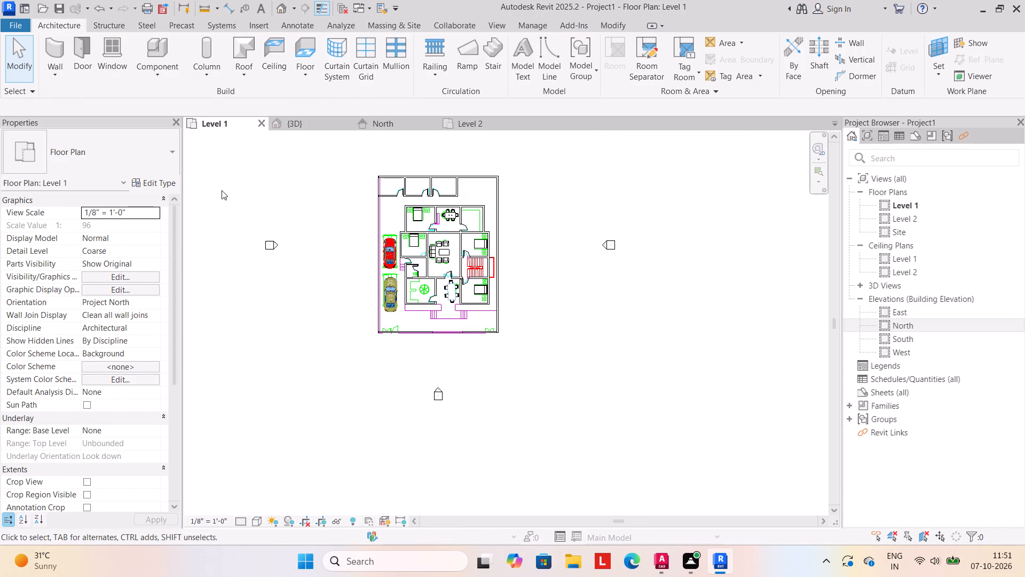
left_click(53, 69)
left_click(64, 93)
scroll(363, 169, "up", 5)
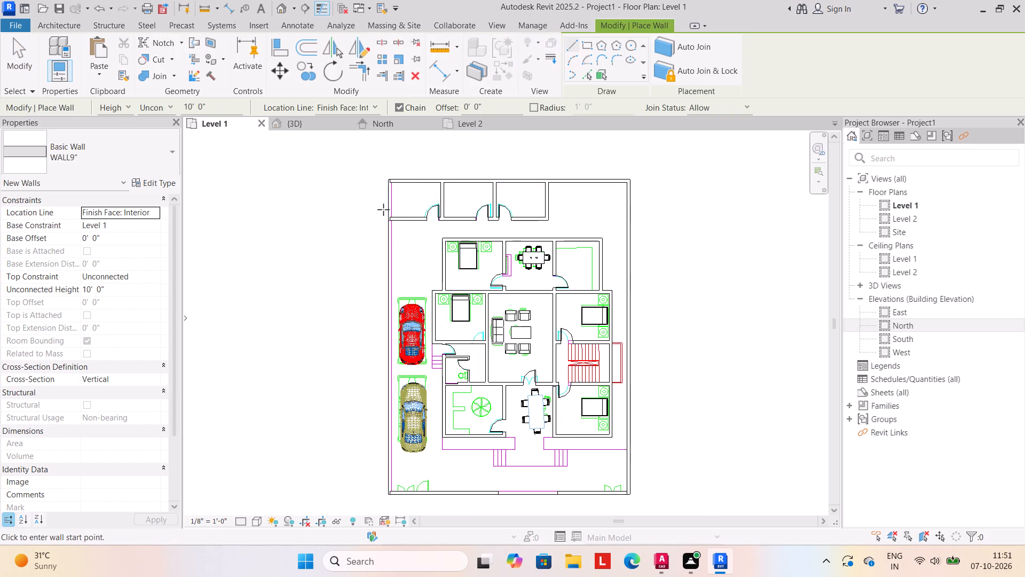
scroll(387, 208, "up", 4)
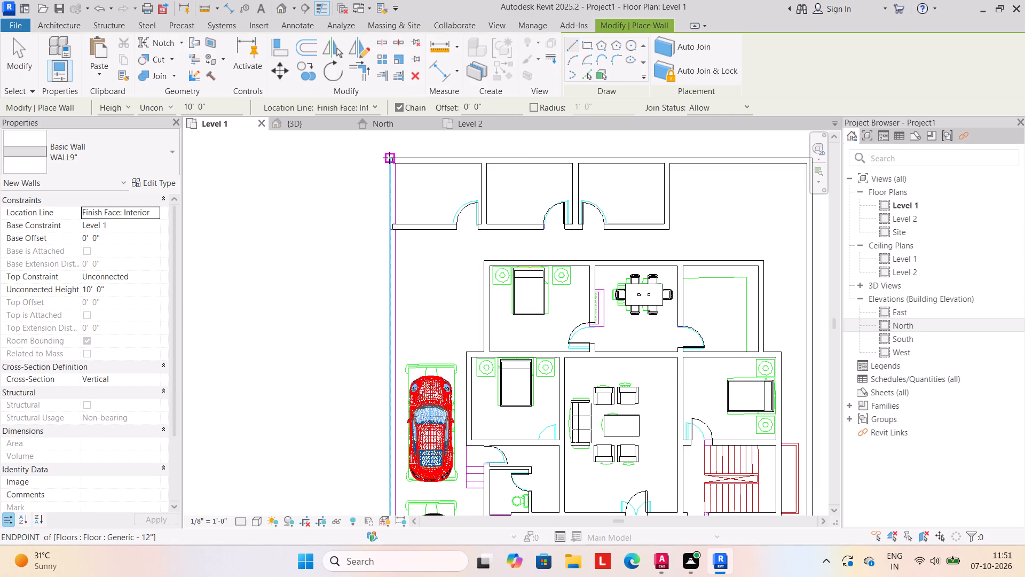
left_click(389, 158)
left_click(390, 228)
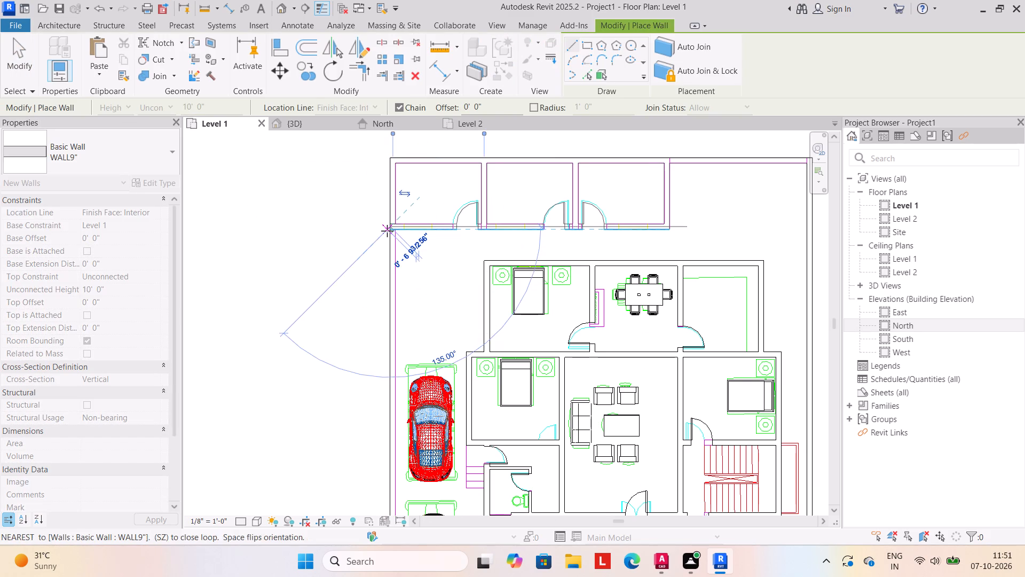
key("Escape")
left_click(295, 124)
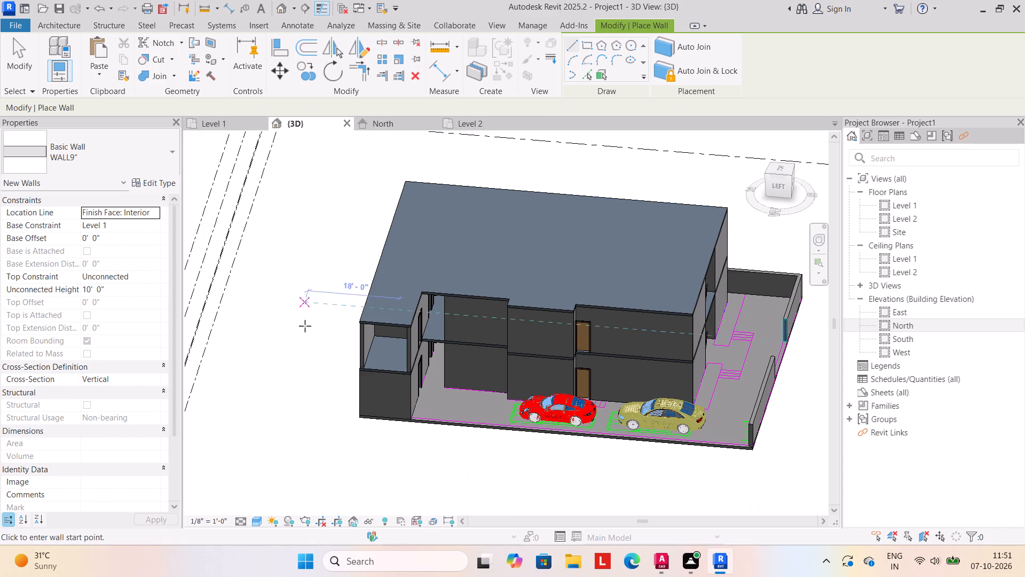
key("Escape")
Copy the rear corner room's new parking-side wall and paste it aligned to Level 3.
left_click(381, 411)
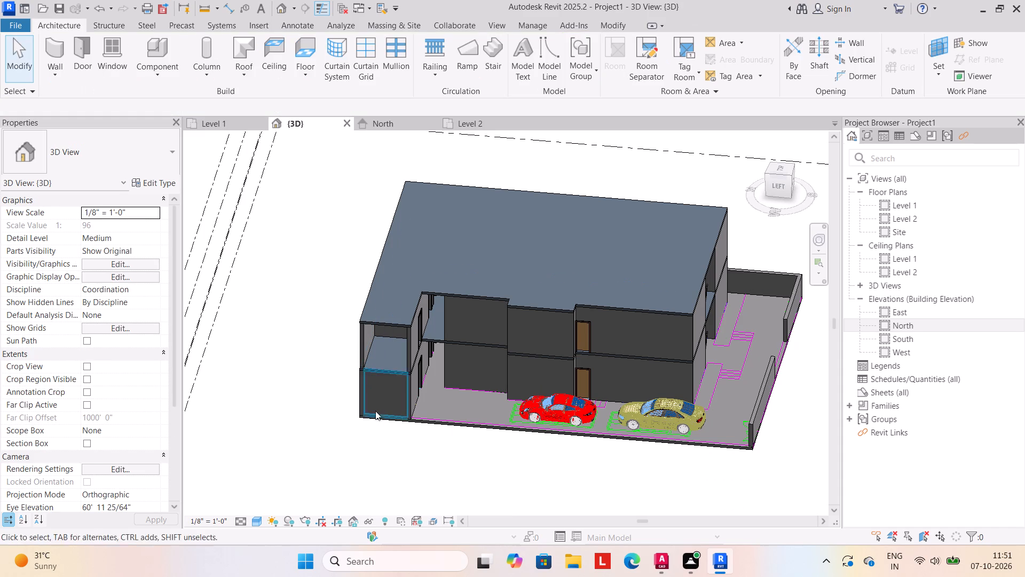
left_click(389, 414)
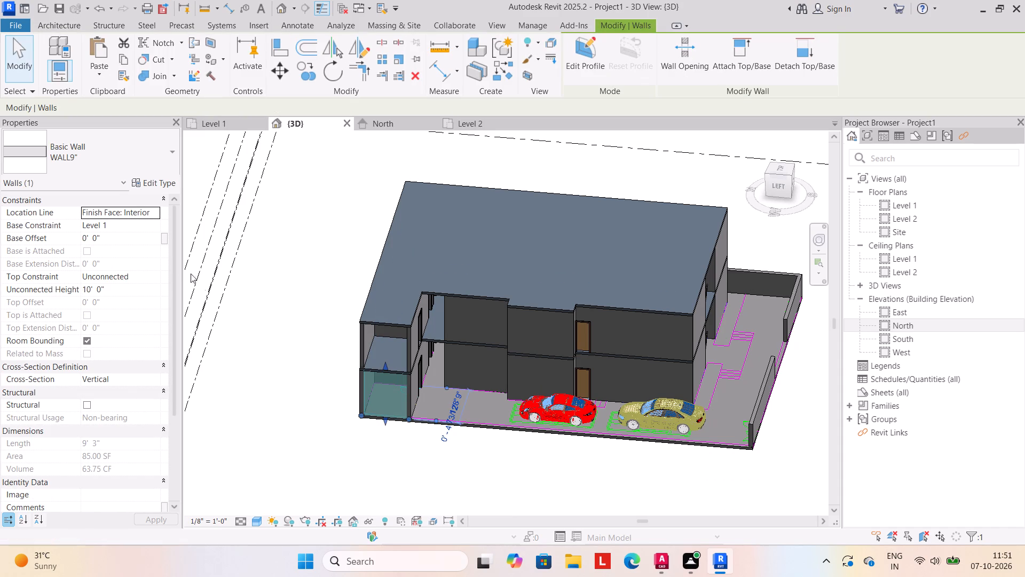
left_click(125, 60)
left_click(99, 73)
left_click(113, 123)
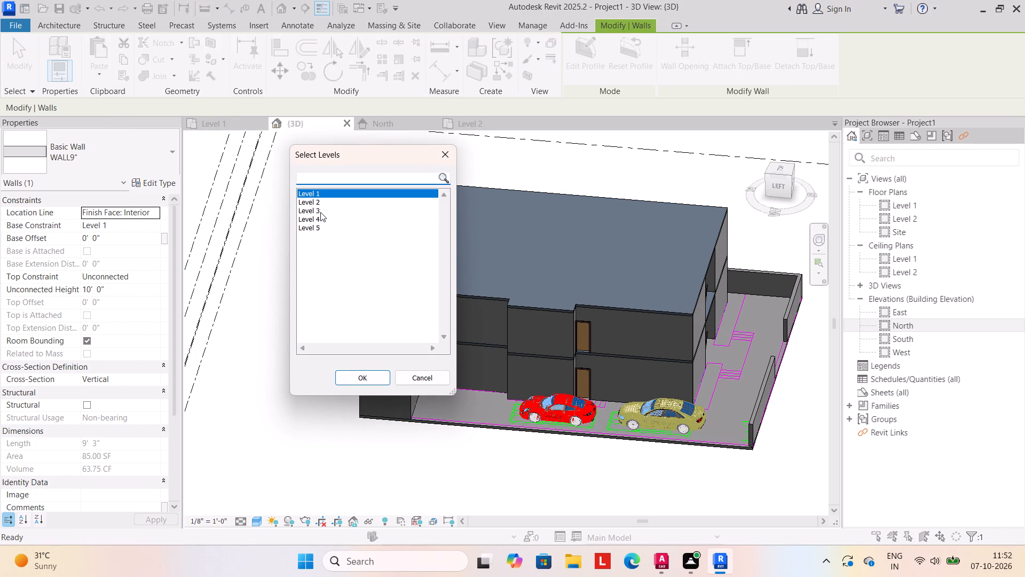
left_click(320, 212)
left_click(360, 380)
left_click(272, 420)
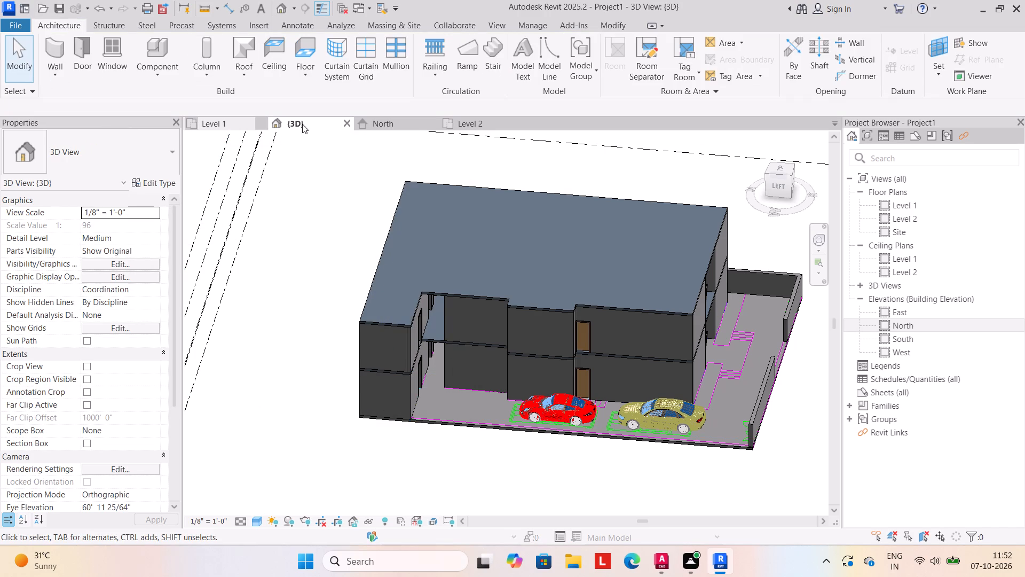
Draw a 10'-0" high WALL9" boundary wall on Level 1 along the parking side, from the rear corner room to the plot's front corner.
left_click(245, 117)
left_click(236, 126)
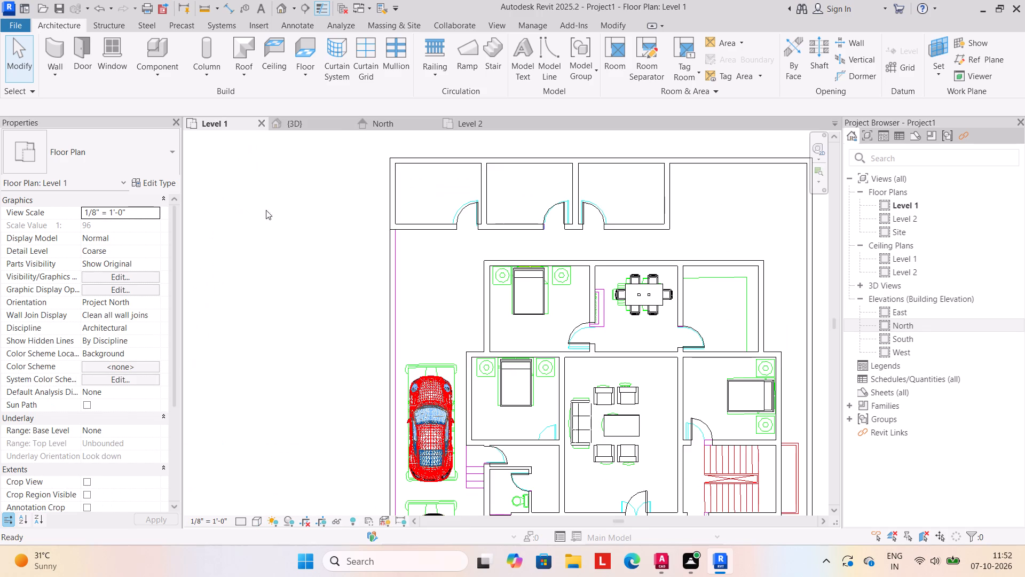
scroll(421, 302, "down", 1)
middle_click_drag(423, 299, 425, 228)
scroll(424, 227, "down", 2)
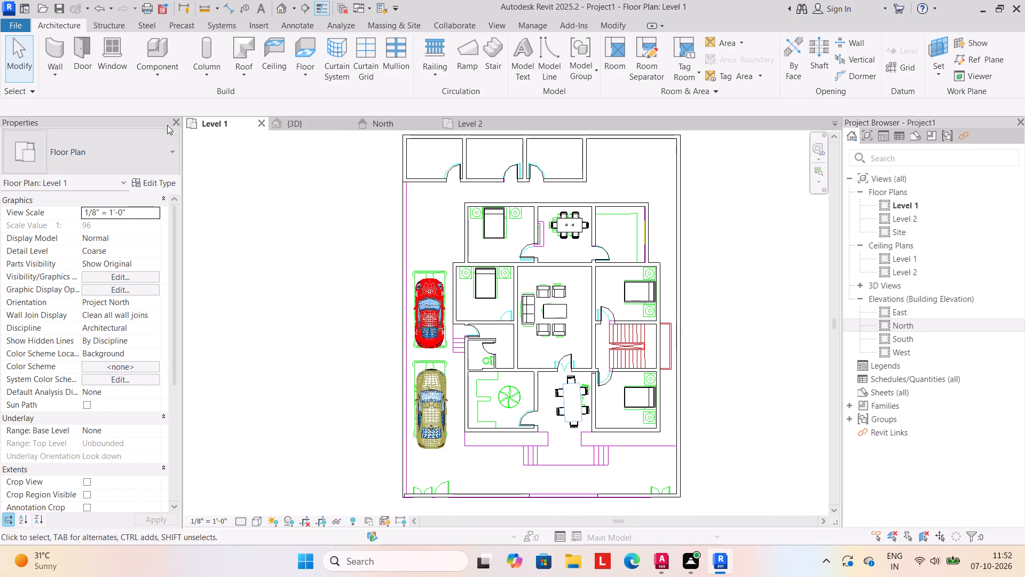
left_click(51, 74)
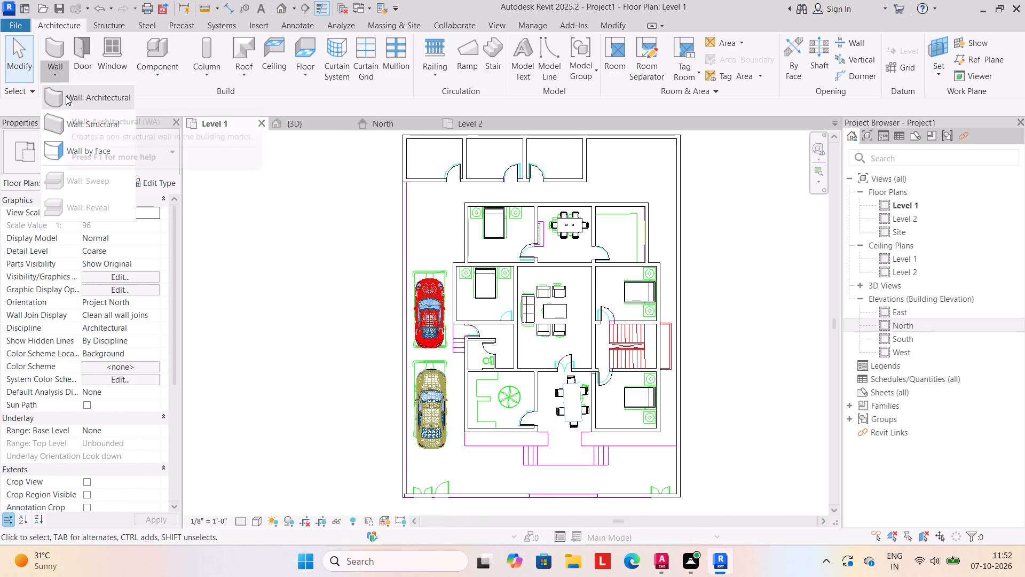
left_click(66, 96)
scroll(429, 199, "up", 2)
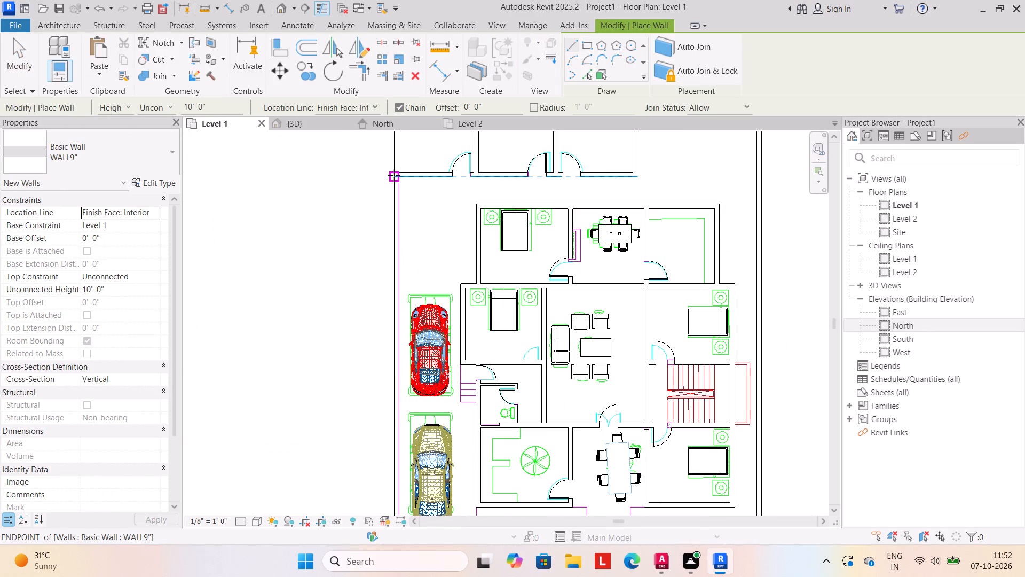
left_click(394, 175)
middle_click_drag(393, 434, 393, 266)
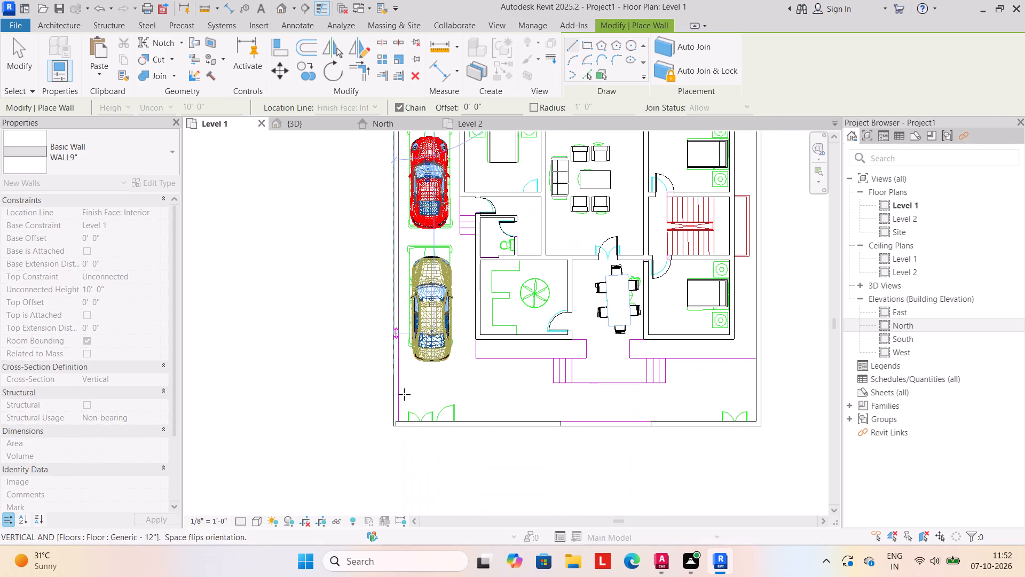
left_click(393, 425)
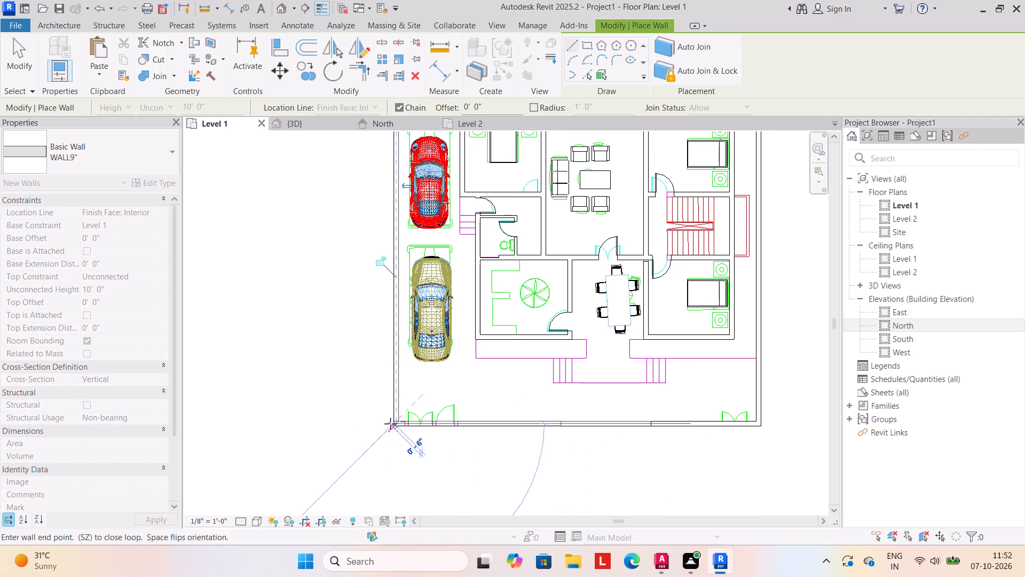
key("Escape")
key("Escape")
scroll(391, 426, "up", 5)
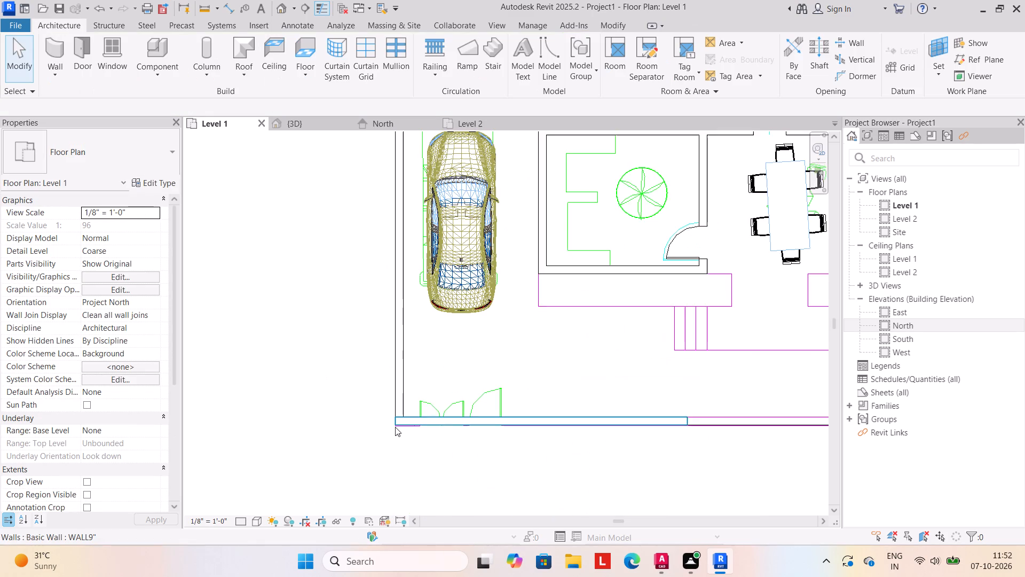
left_click(398, 416)
key("Escape")
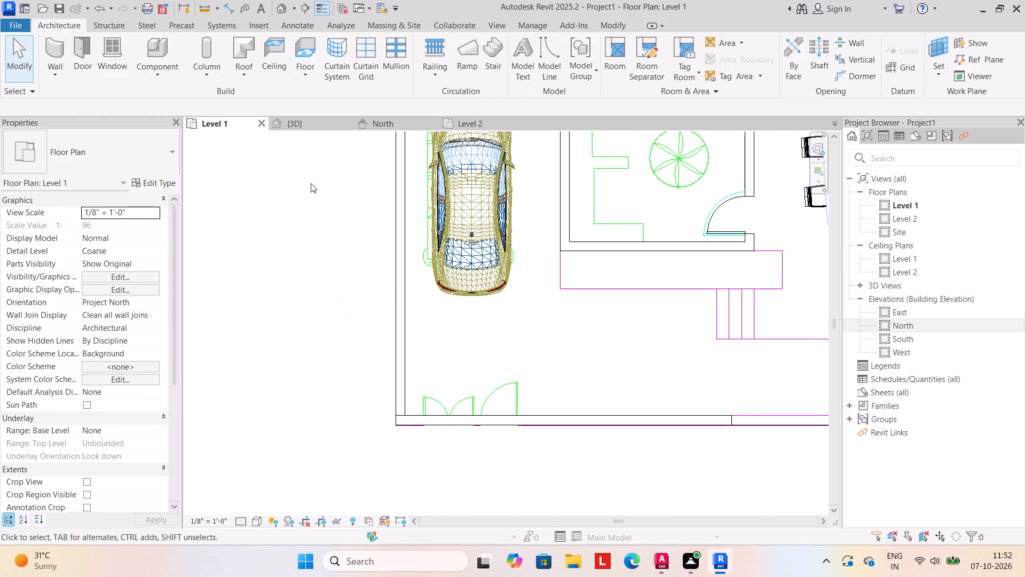
Examine the house and its new parking-side boundary wall in 3D from the parking side and the front.
left_click(300, 125)
left_click(291, 365)
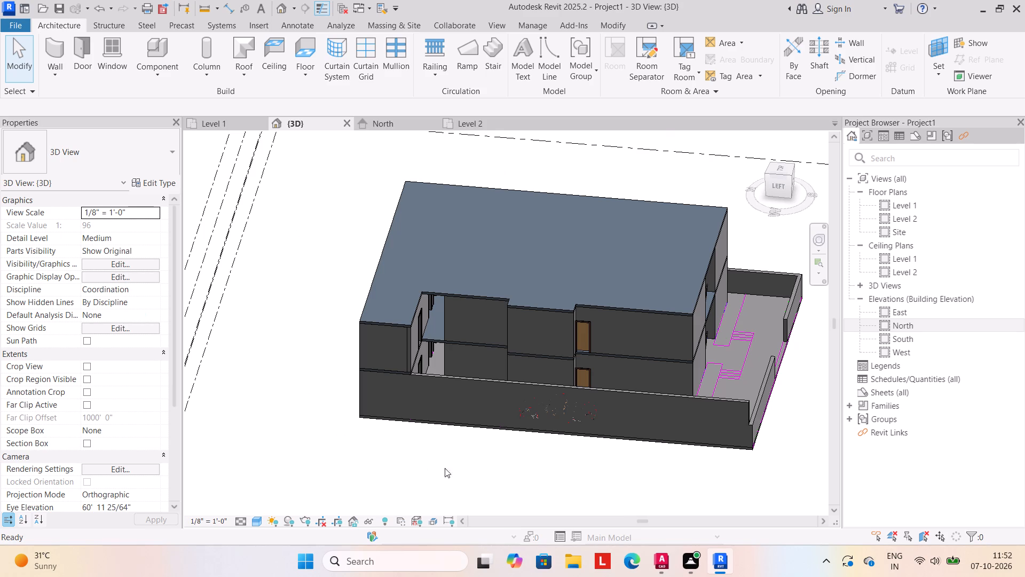
middle_click_drag(579, 500, 417, 508, "shift")
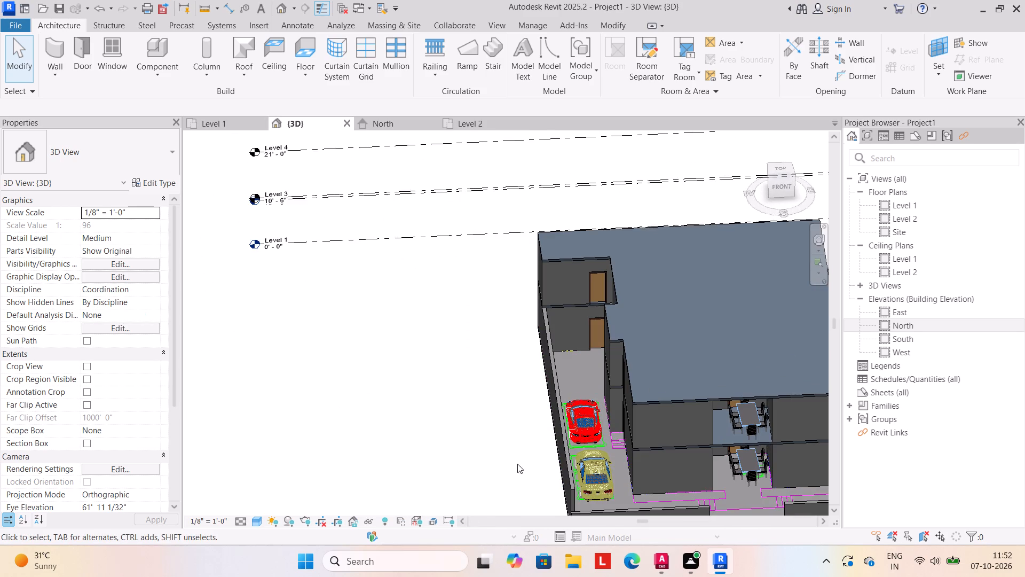
scroll(462, 432, "down", 2)
middle_click_drag(446, 422, 375, 355)
middle_click_drag(584, 462, 534, 402, "shift")
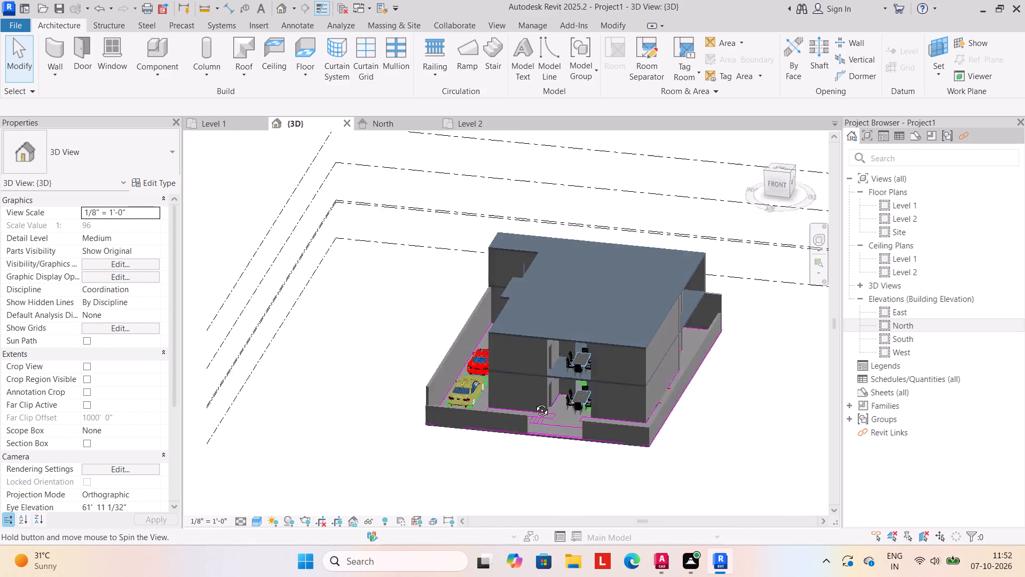
middle_click_drag(534, 402, 680, 426, "shift")
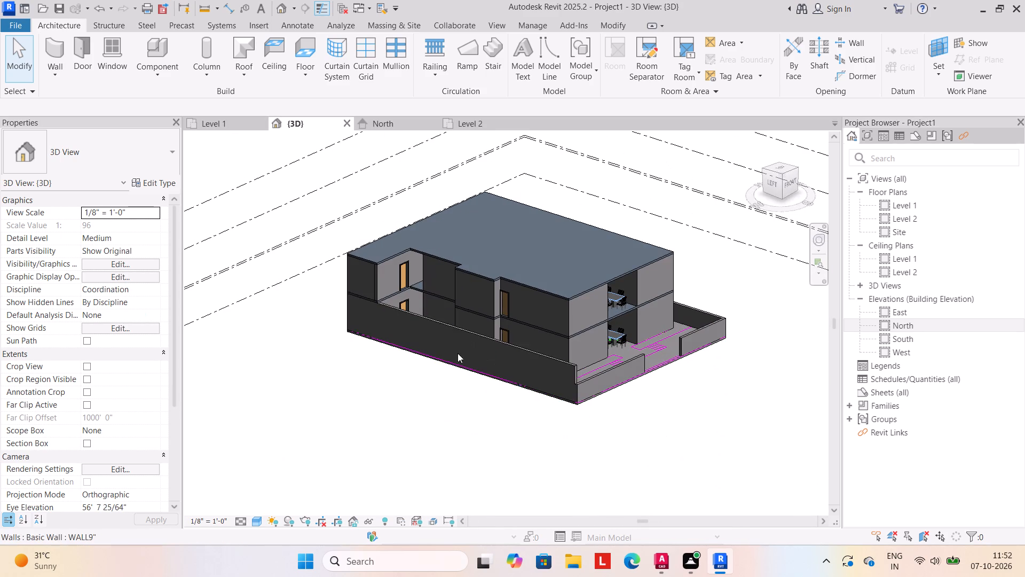
middle_click_drag(660, 442, 561, 432, "shift")
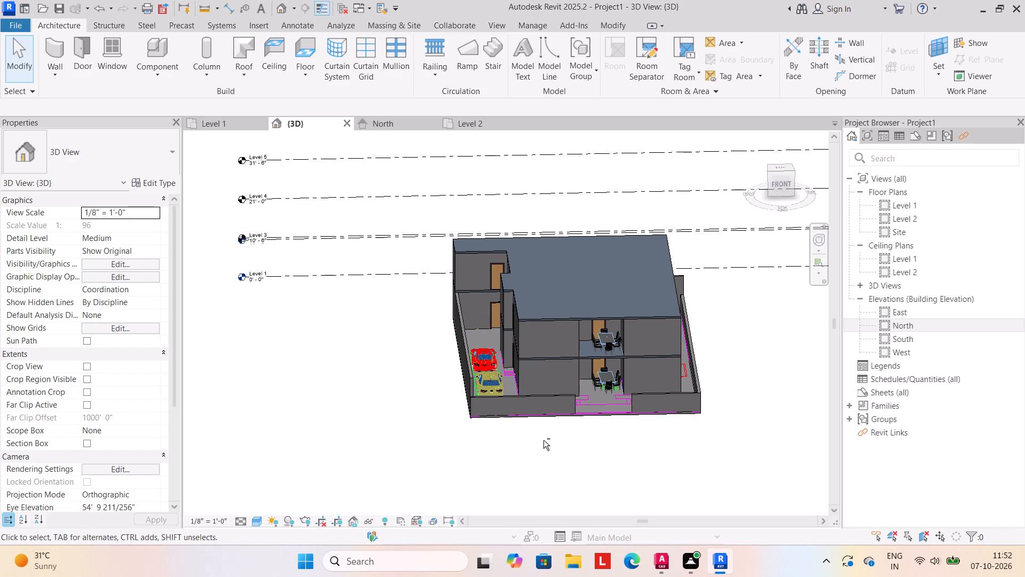
middle_click_drag(543, 440, 539, 394, "shift")
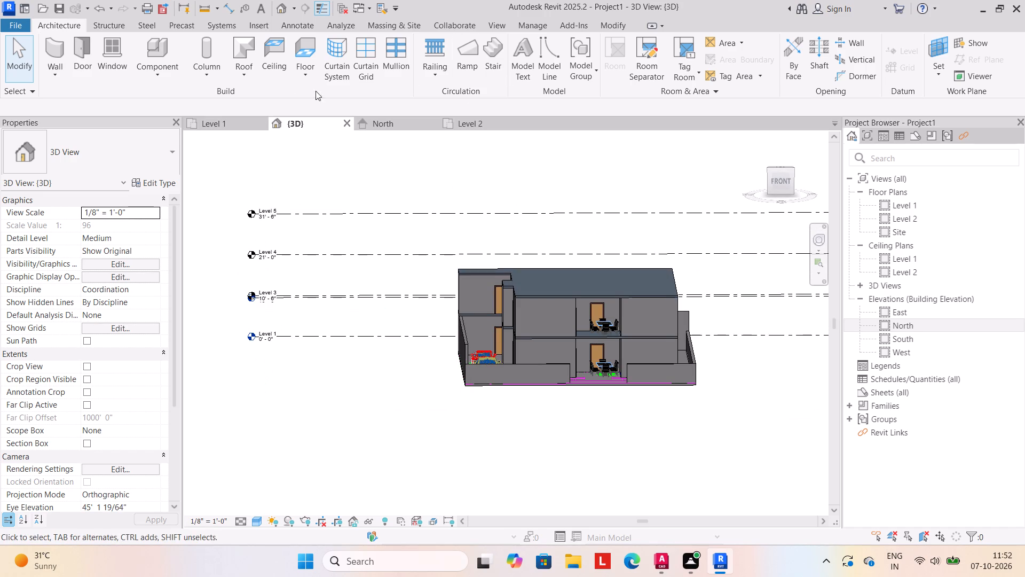
middle_click(432, 414, "shift")
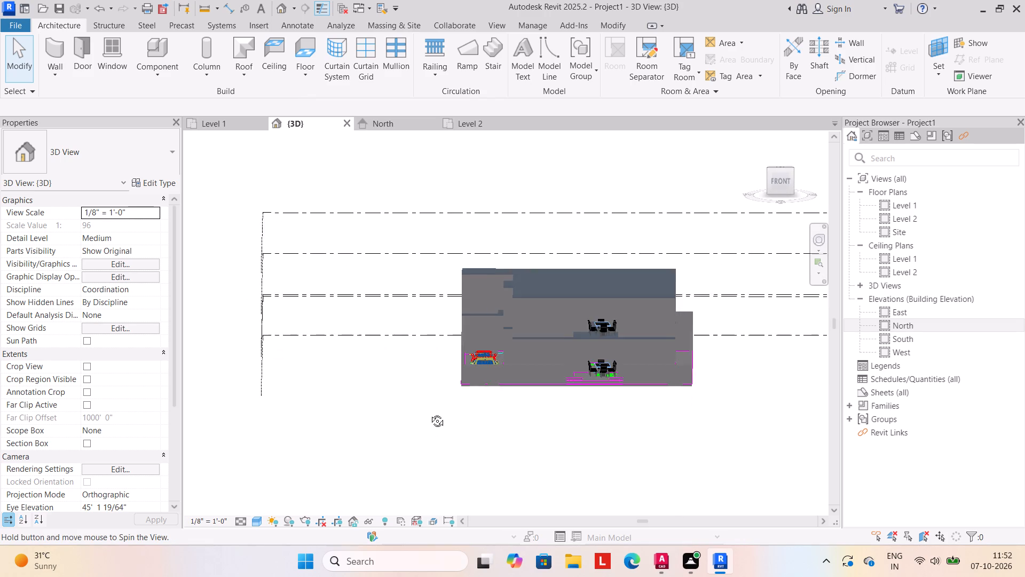
Create floor plan views for Level 3, Level 4 and Level 5.
left_click(478, 125)
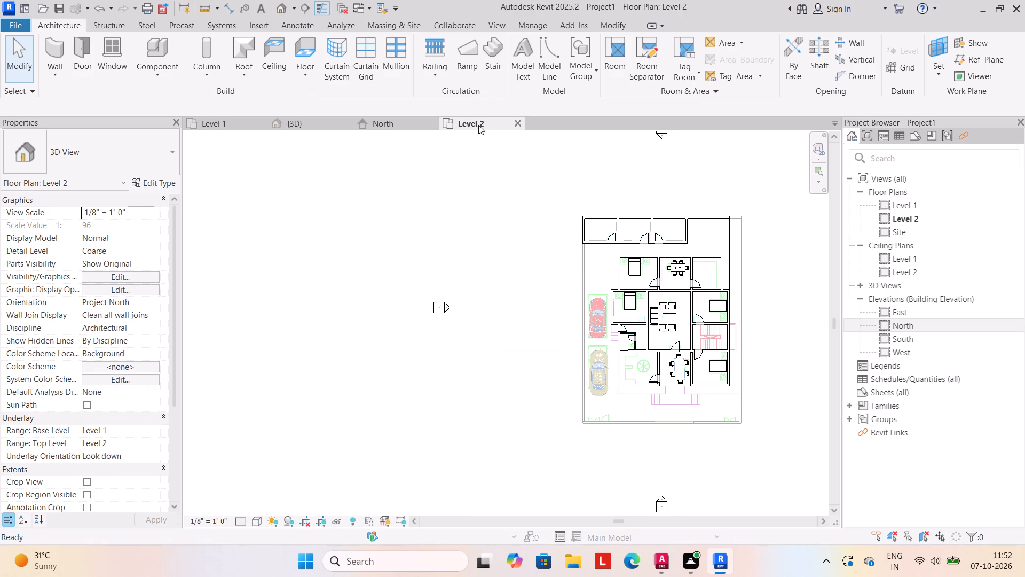
scroll(520, 198, "down", 1)
middle_click_drag(520, 198, 450, 205)
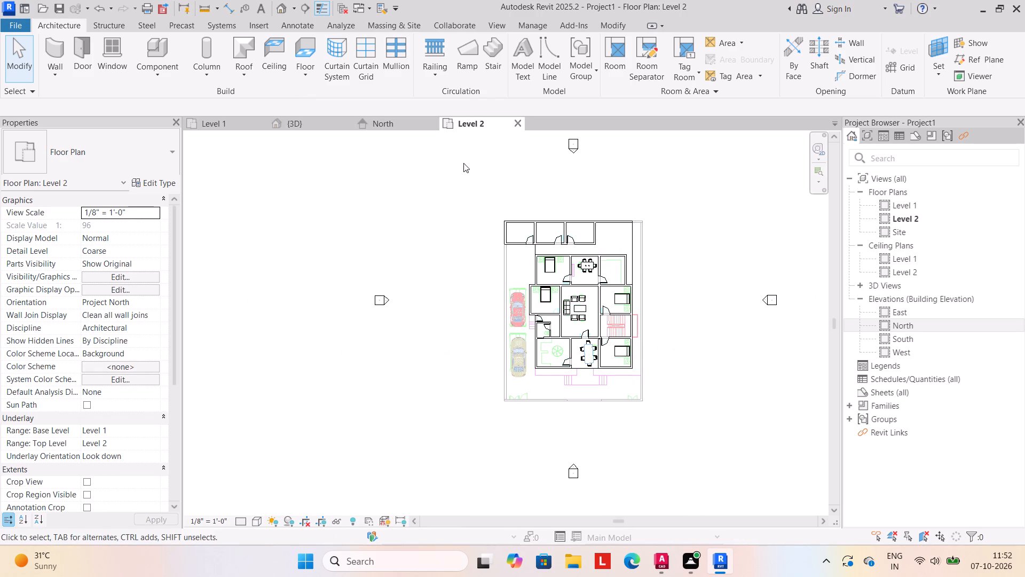
left_click(493, 27)
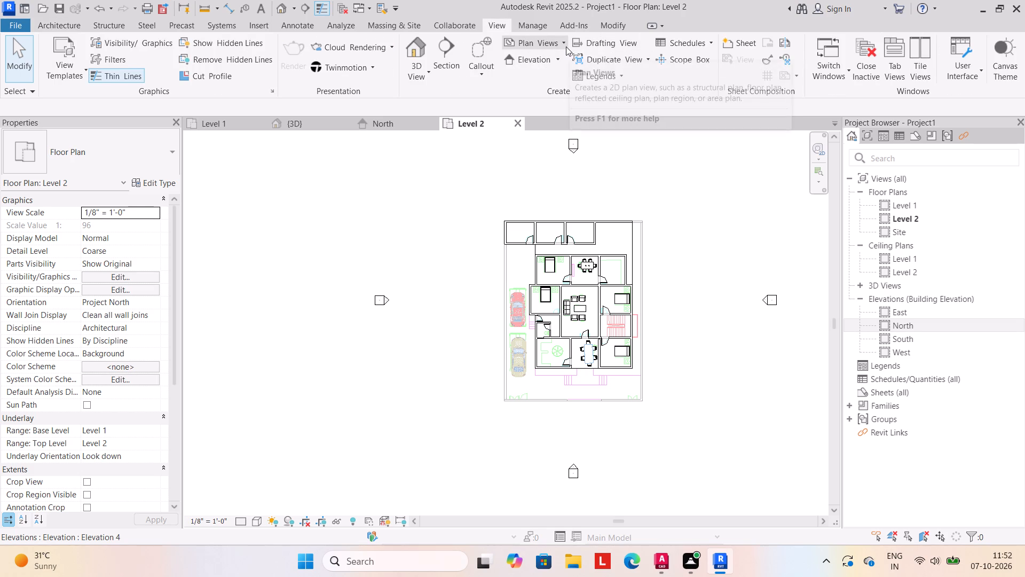
left_click(565, 42)
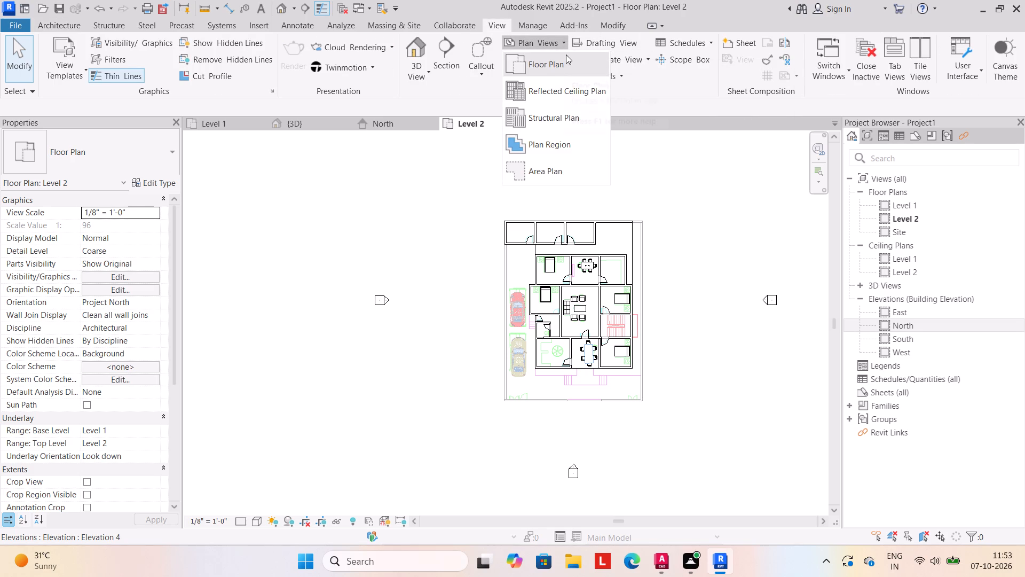
left_click(566, 54)
left_click_drag(464, 225, 468, 263)
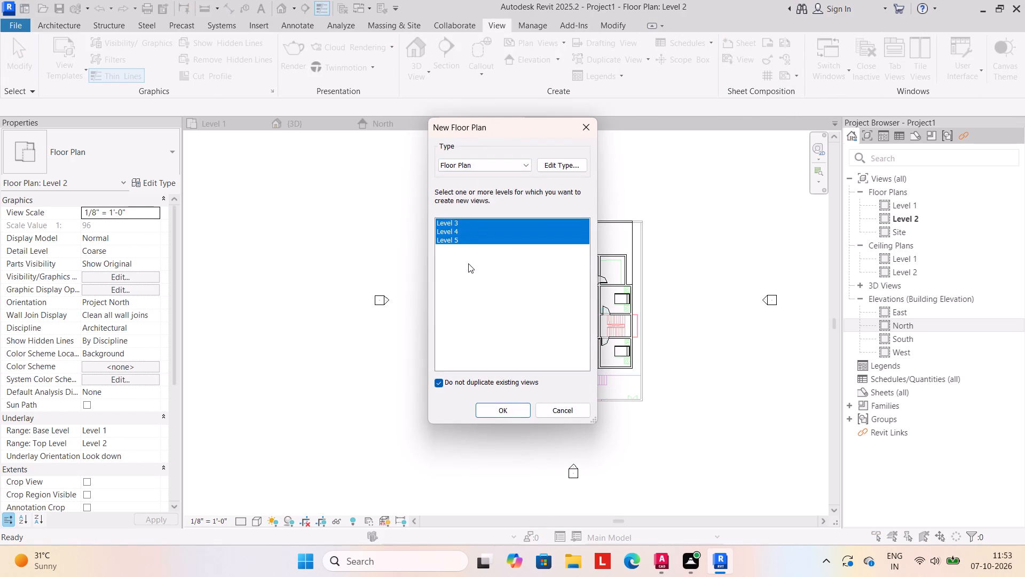
left_click_drag(468, 263, 468, 264)
left_click(515, 407)
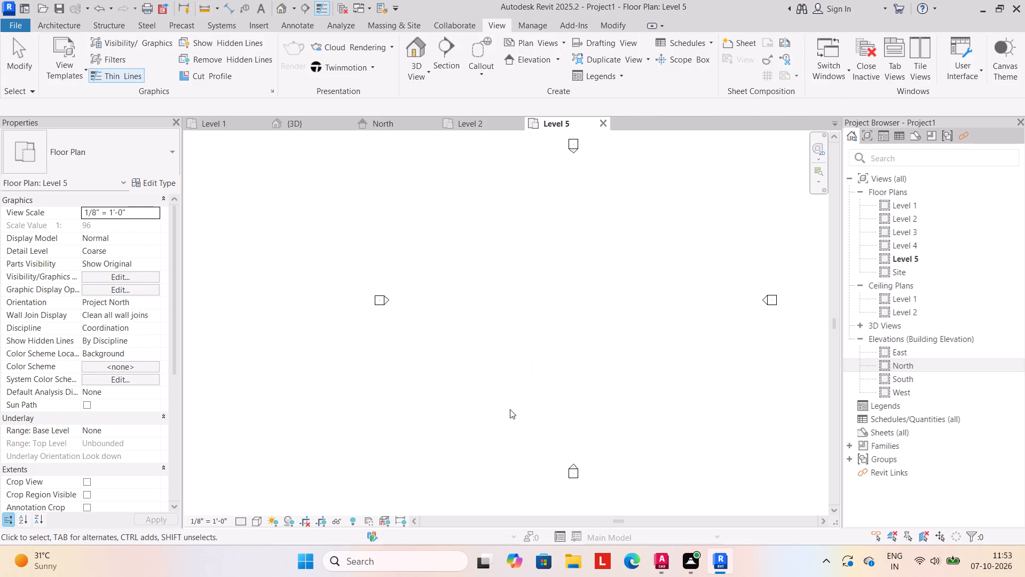
In the Level 3 plan, draw a 5'-0" high WALL9" wall based on Level 3 along the full rear wall, about 54'-7" long.
double_click(958, 232)
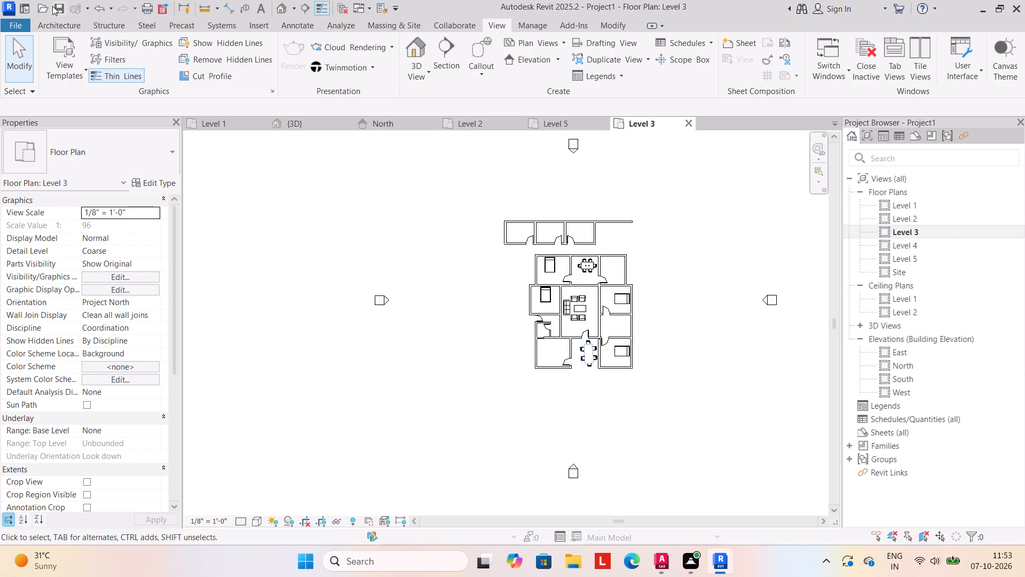
left_click(56, 25)
left_click(57, 75)
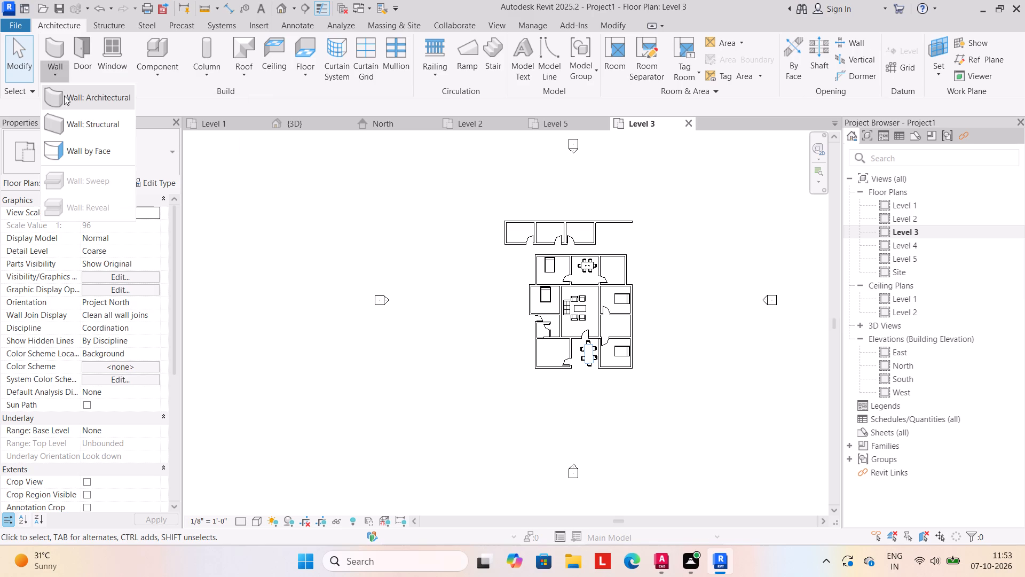
left_click(65, 96)
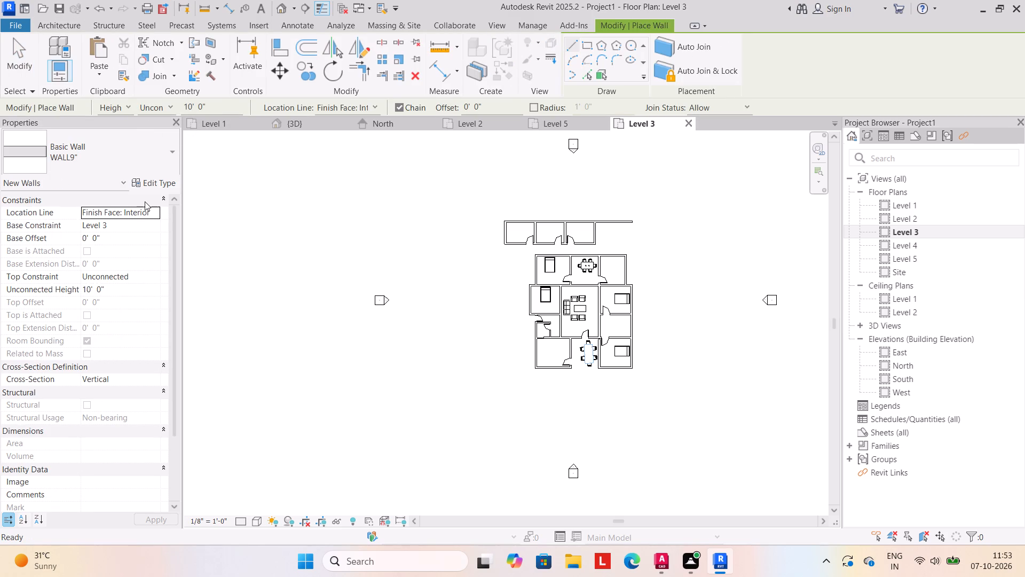
left_click(157, 226)
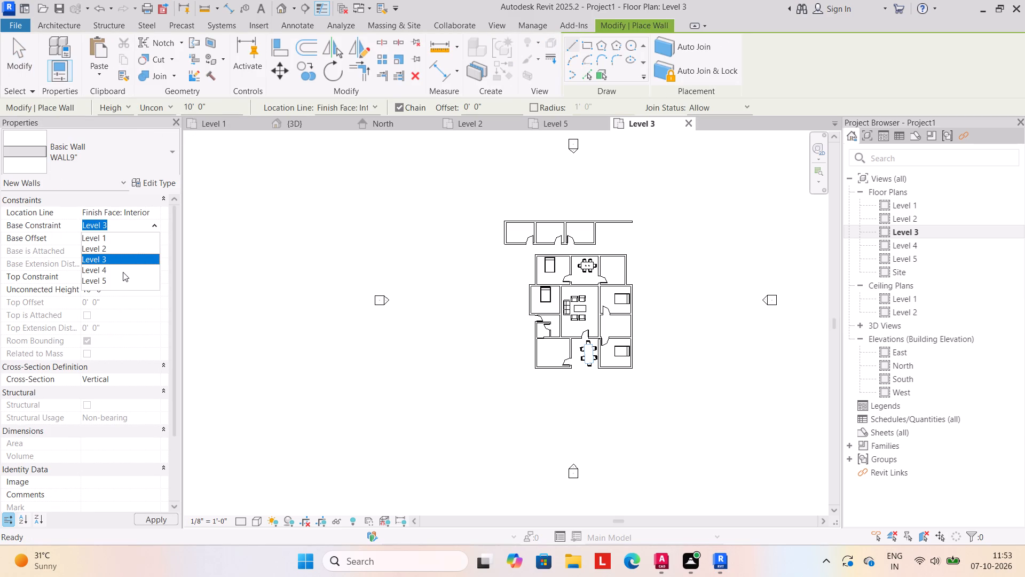
left_click(125, 269)
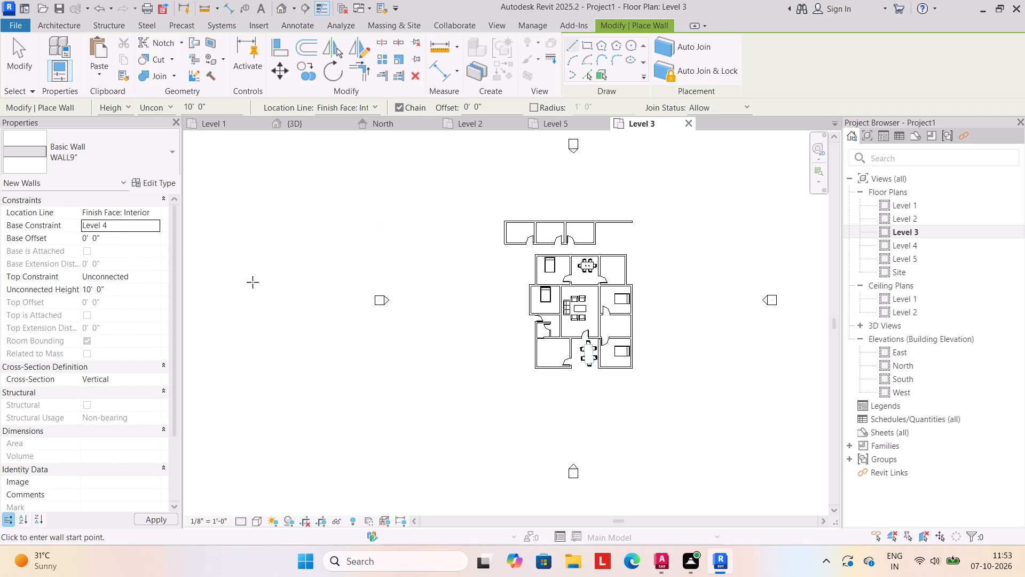
left_click(141, 288)
type("5'")
key("Return")
left_click(575, 39)
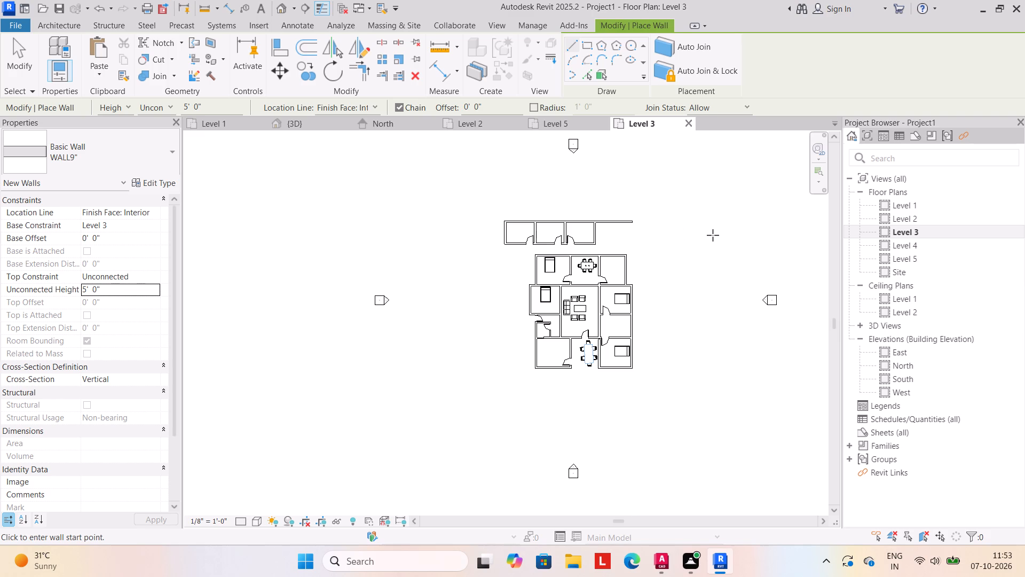
scroll(713, 235, "up", 1)
scroll(490, 218, "up", 5)
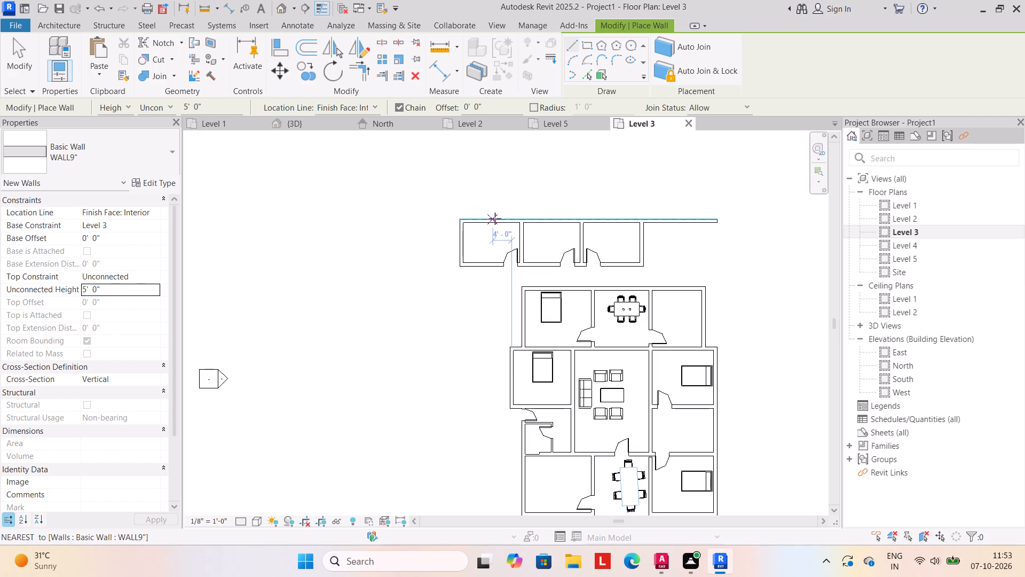
scroll(495, 219, "up", 5)
left_click_drag(392, 220, 399, 220)
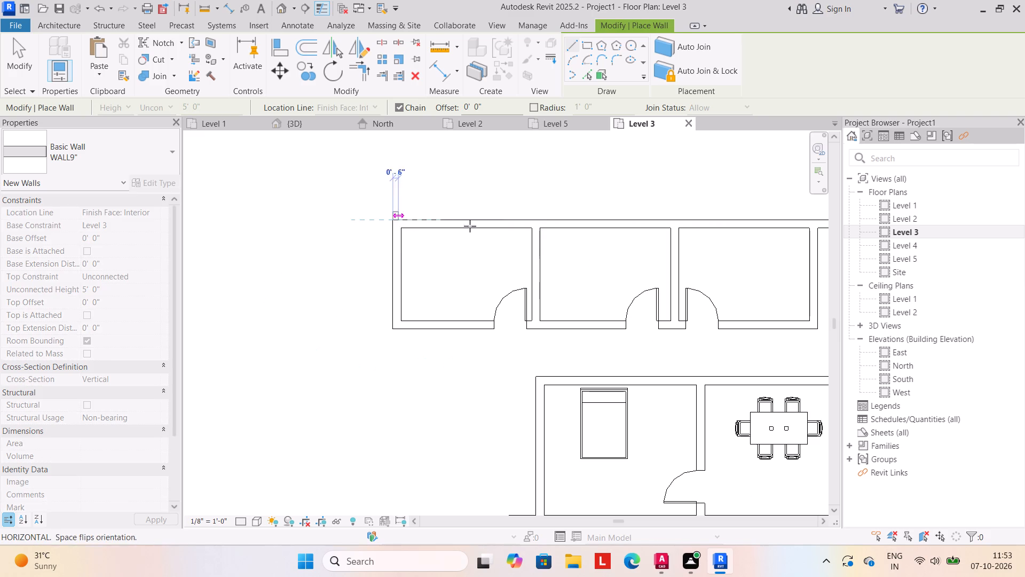
key("space")
scroll(759, 221, "down", 2)
middle_click_drag(759, 221, 582, 213)
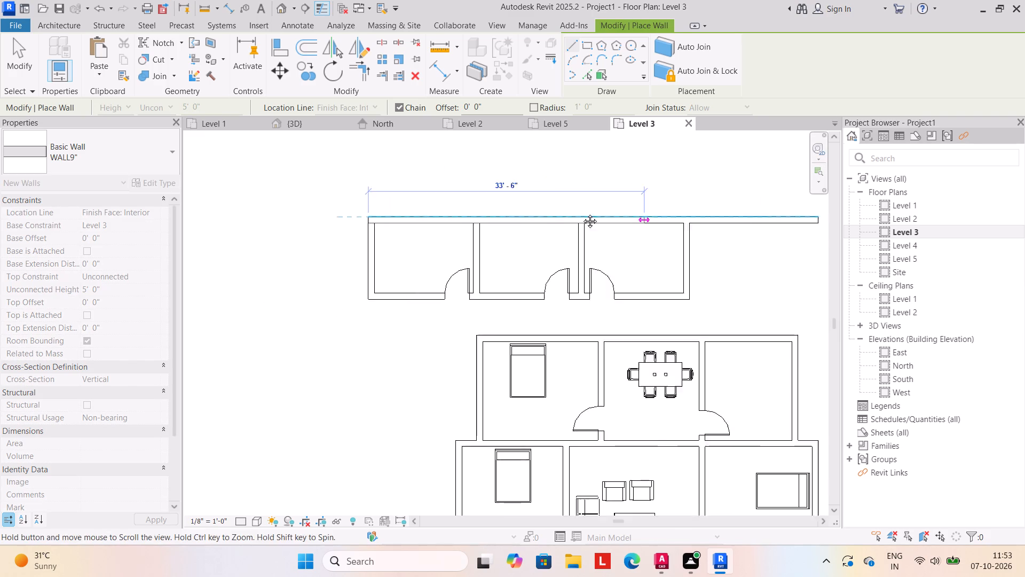
middle_click_drag(582, 213, 529, 213)
left_click_drag(701, 213, 703, 221)
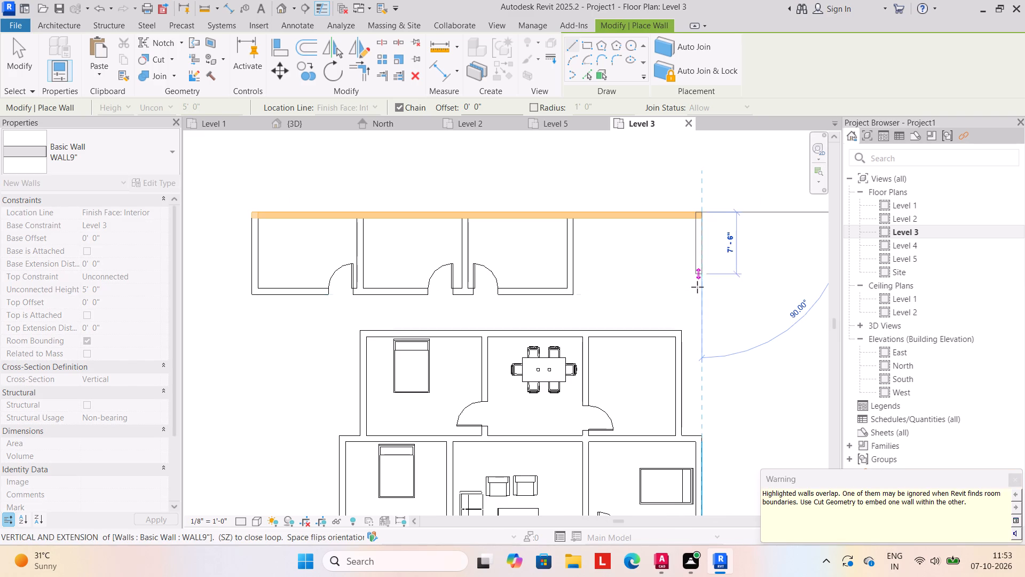
key("Escape")
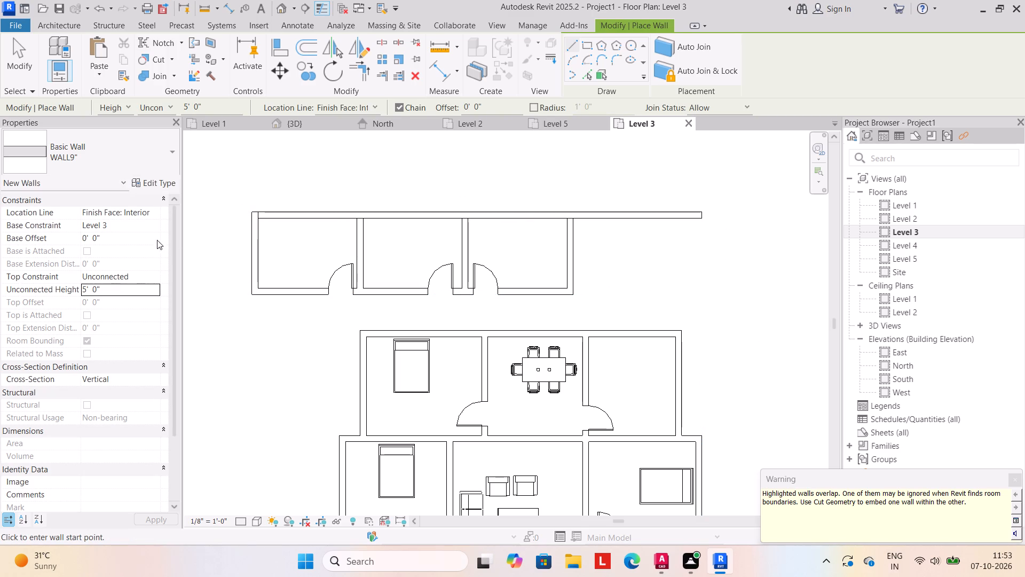
Draw a 5'-0" high WALL9" parapet wall based on Level 4 along the full rear wall, about 54'-7" long.
left_click(152, 224)
left_click(129, 271)
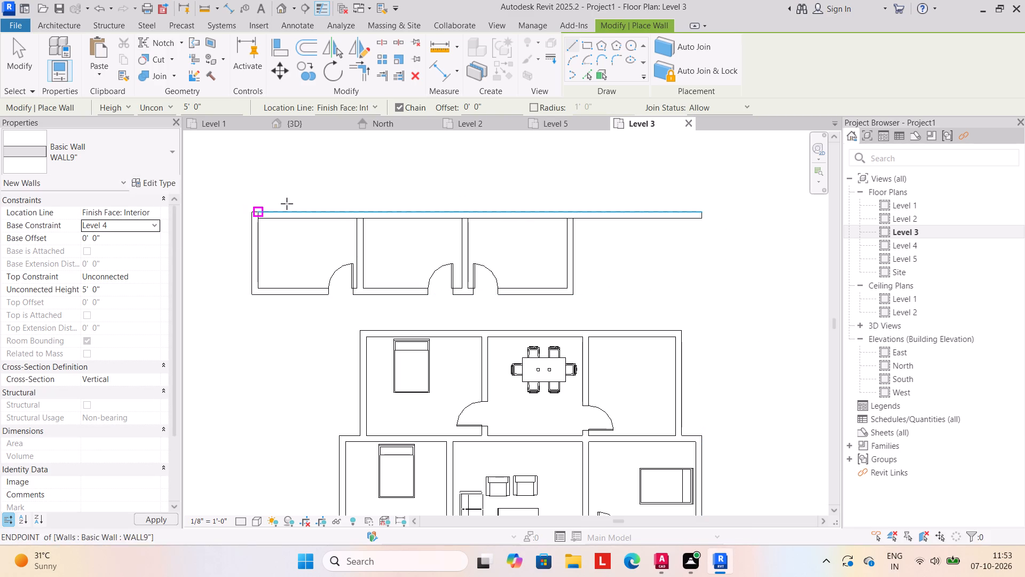
left_click_drag(252, 213, 261, 213)
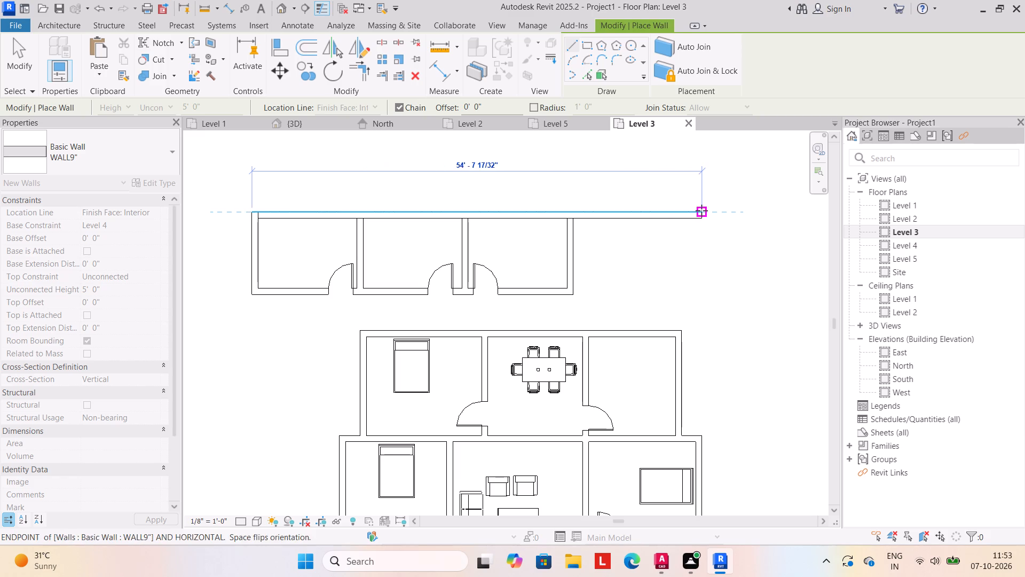
left_click_drag(701, 210, 701, 217)
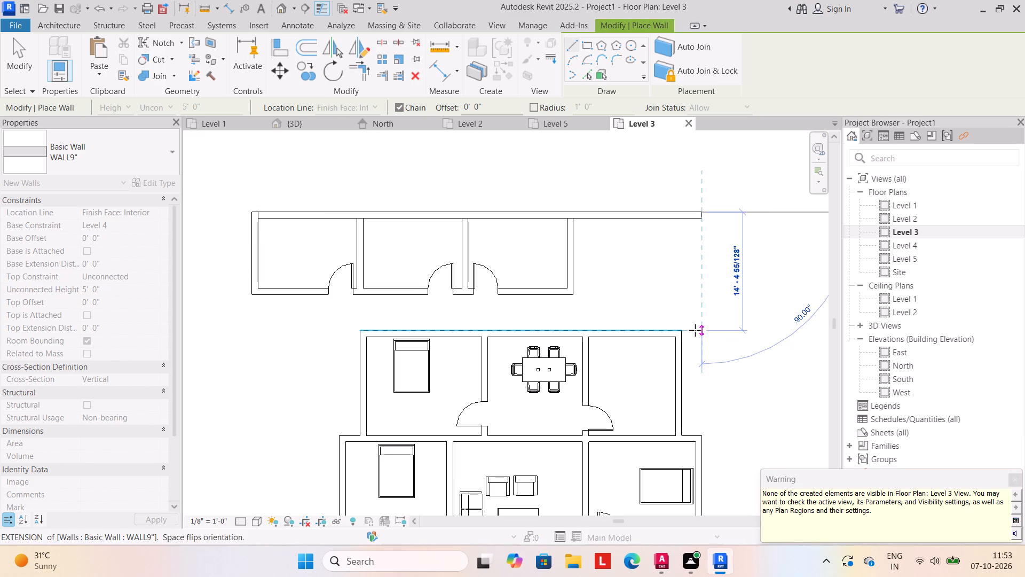
key("Escape")
key("Escape")
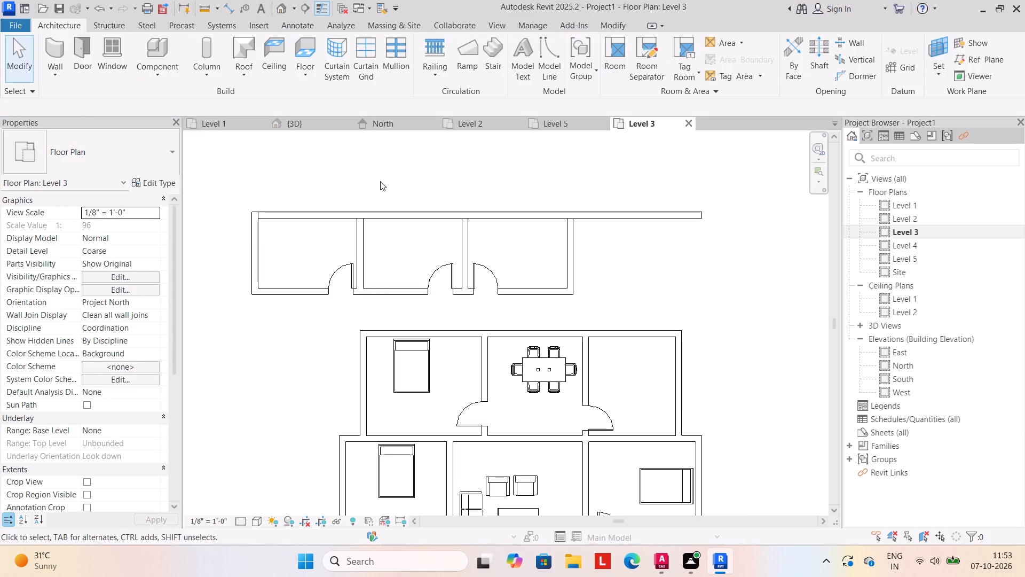
left_click(313, 124)
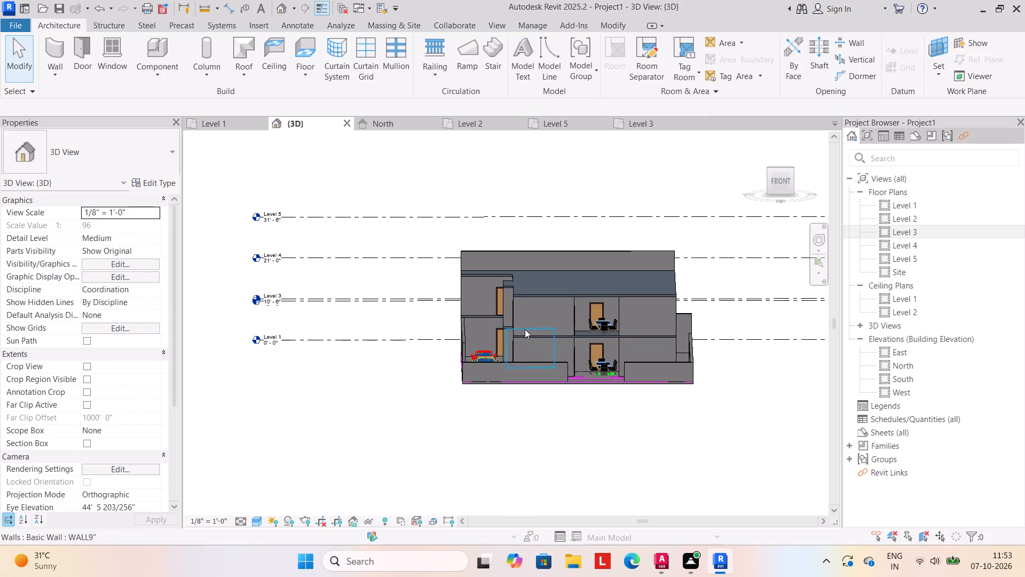
middle_click_drag(514, 462, 494, 503, "shift")
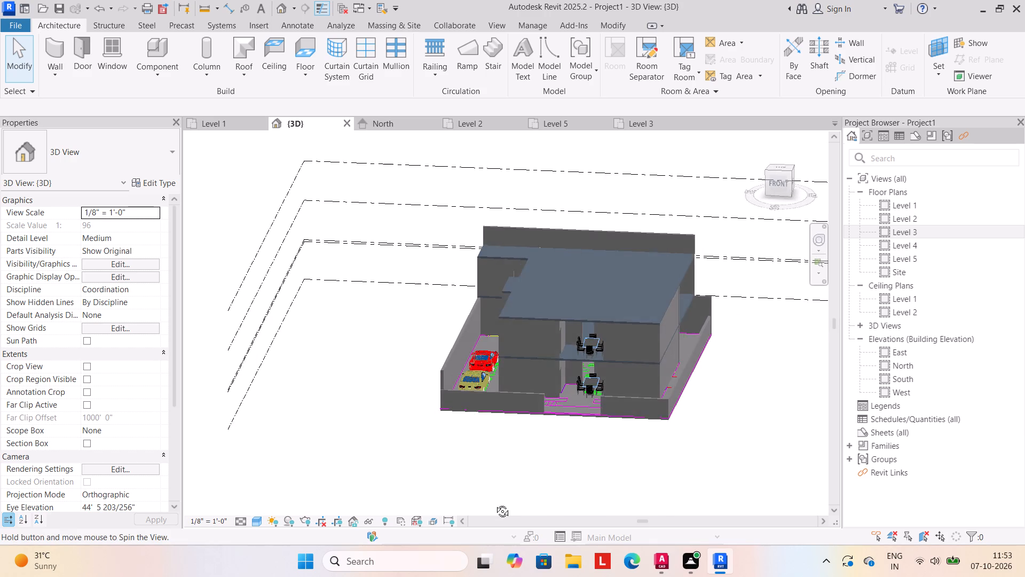
middle_click_drag(494, 503, 522, 467, "shift")
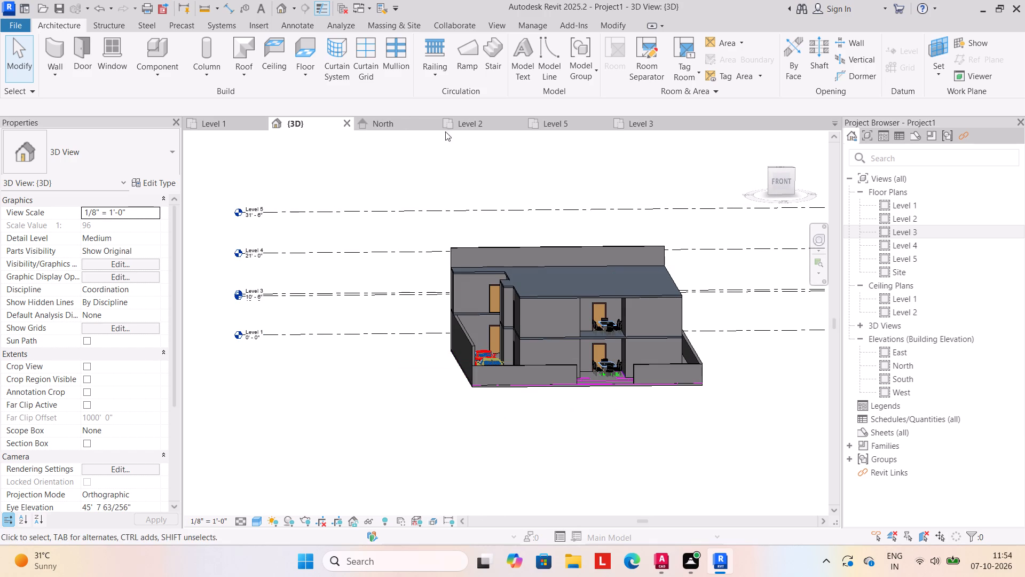
In the Level 3 plan, draw a 5'-0" WALL9" parapet based on Level 4 from the rear wall's end to the front corner, opposite the parking side.
left_click(641, 121)
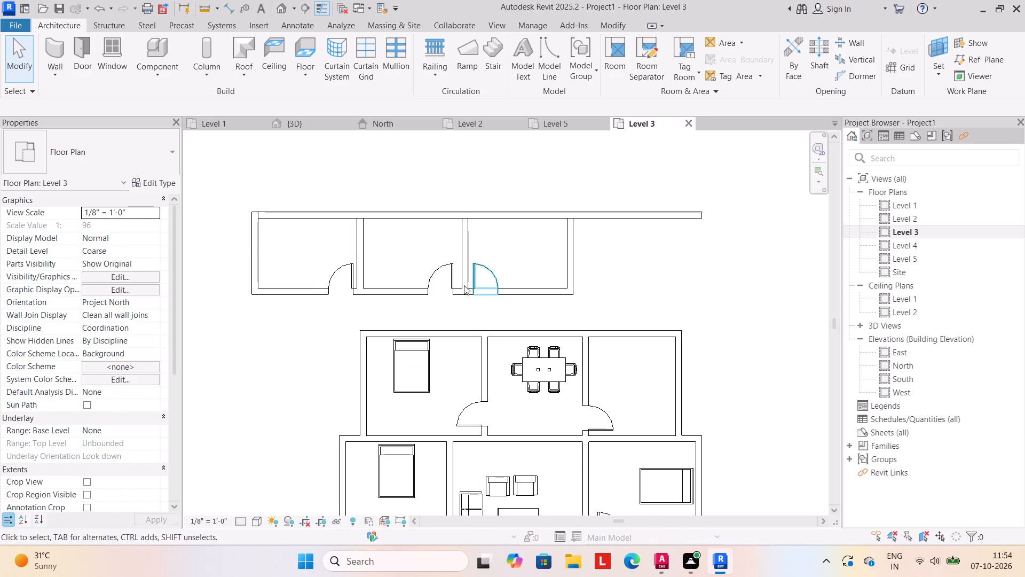
left_click(57, 75)
left_click(84, 99)
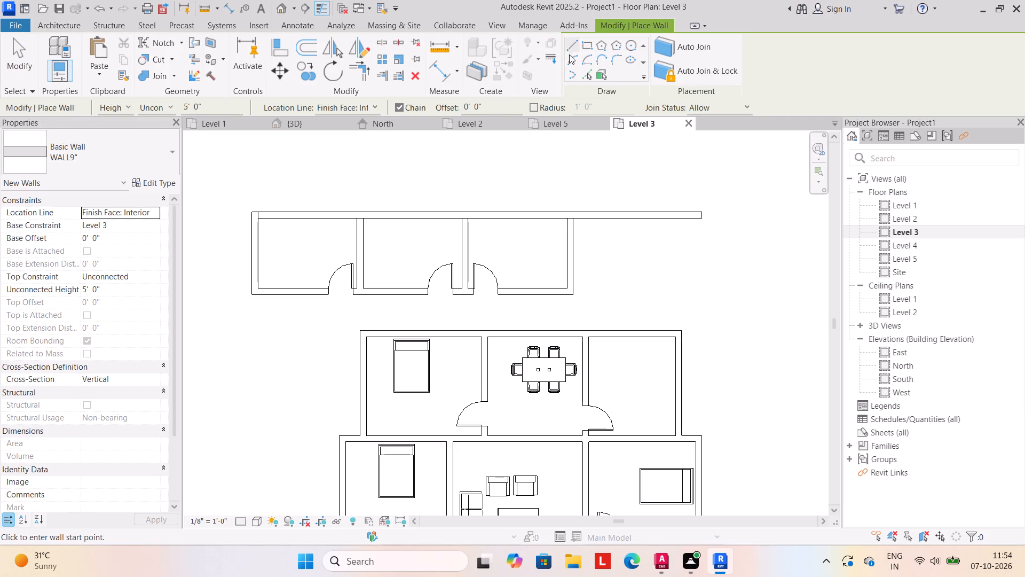
left_click(574, 43)
left_click(156, 224)
left_click(125, 269)
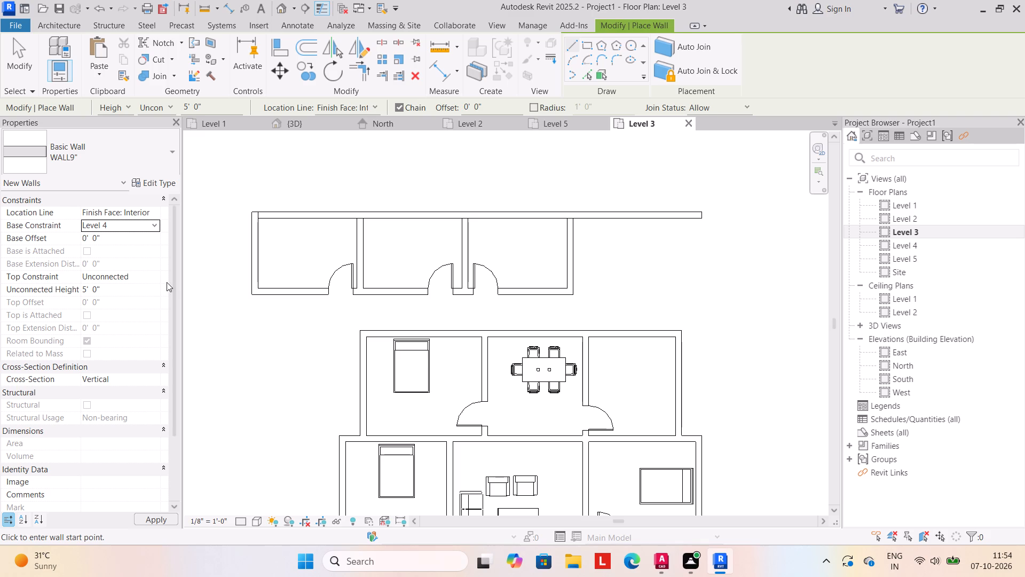
left_click(701, 218)
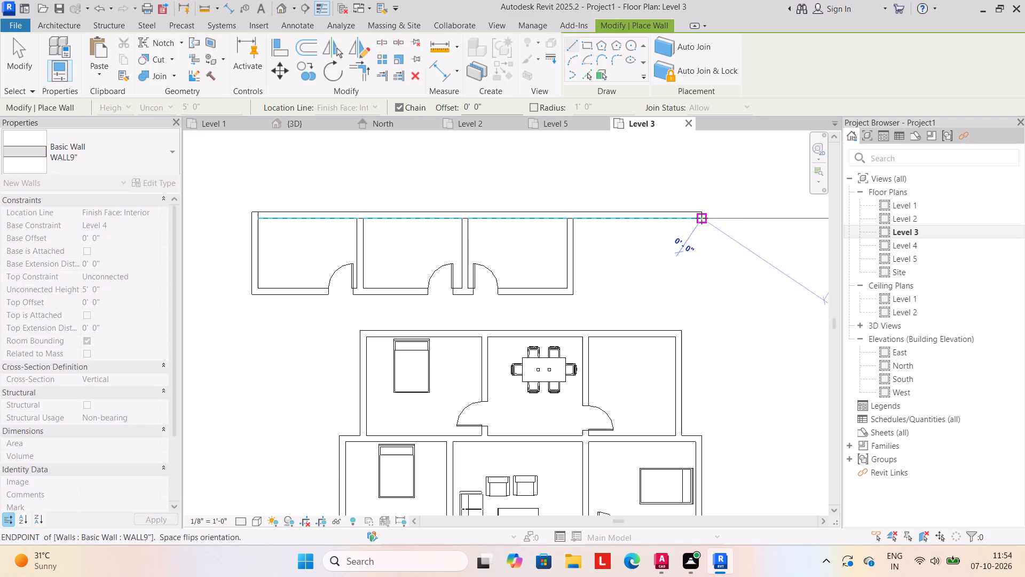
middle_click_drag(695, 457, 682, 323)
scroll(684, 332, "up", 1)
middle_click_drag(682, 323, 677, 243)
middle_click_drag(684, 455, 684, 364)
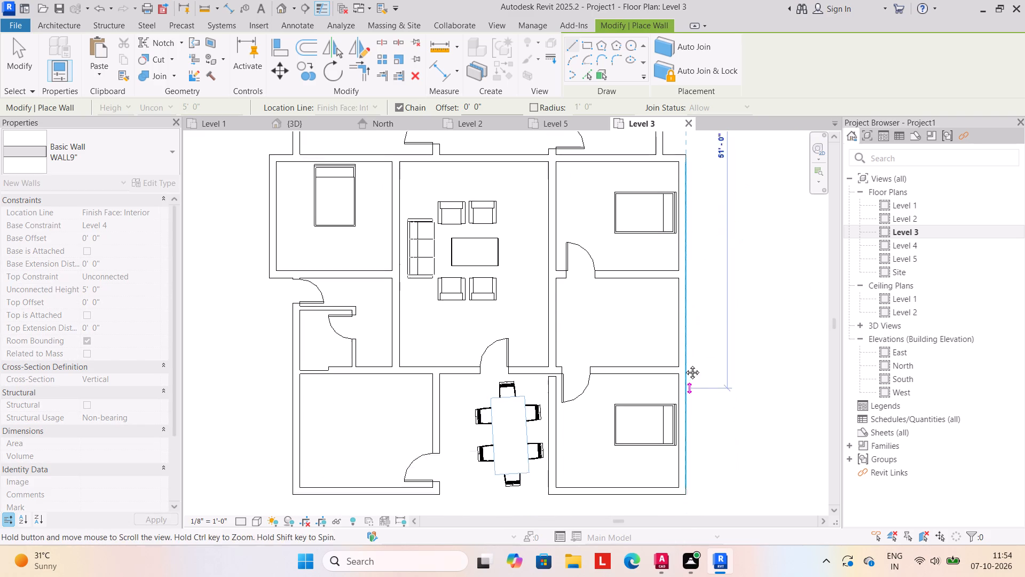
middle_click_drag(684, 364, 684, 361)
scroll(684, 361, "up", 1)
left_click_drag(684, 482, 674, 482)
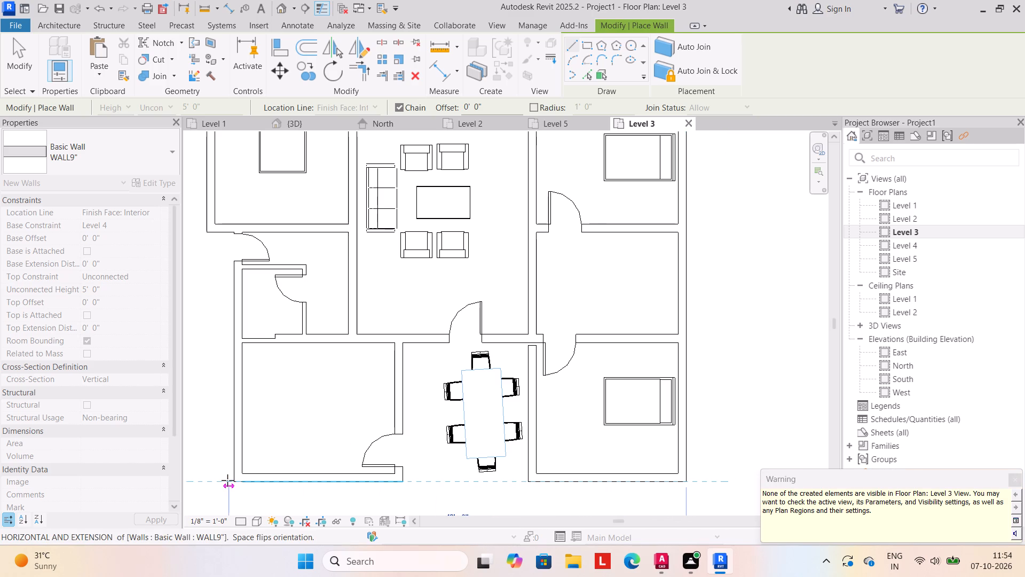
Continue the Level 4 parapet across the front and up the parking side, with 22'-10 1/2" and 13'-0" runs joined by a short jog.
left_click(232, 480)
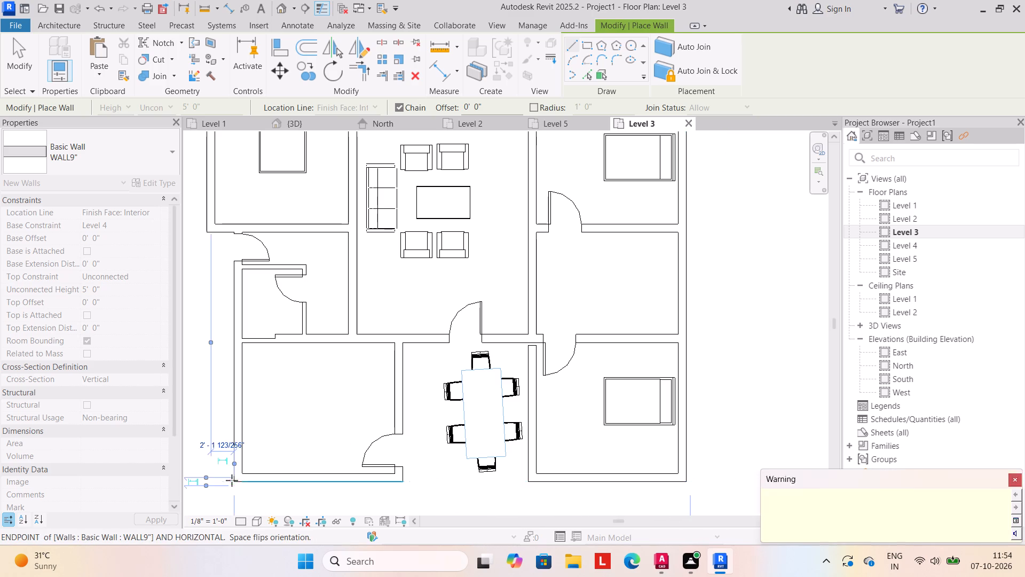
left_click(234, 233)
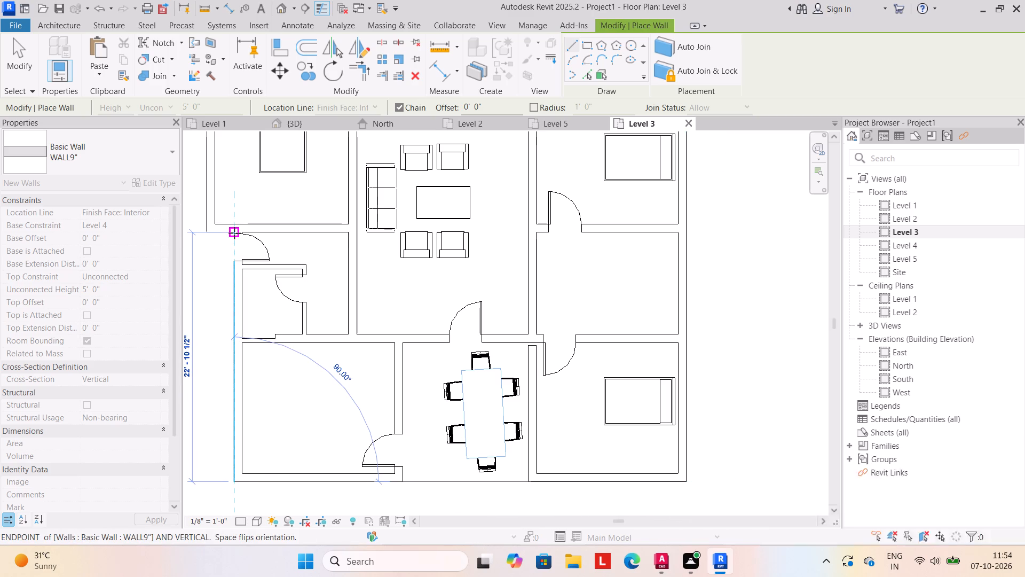
left_click(204, 232)
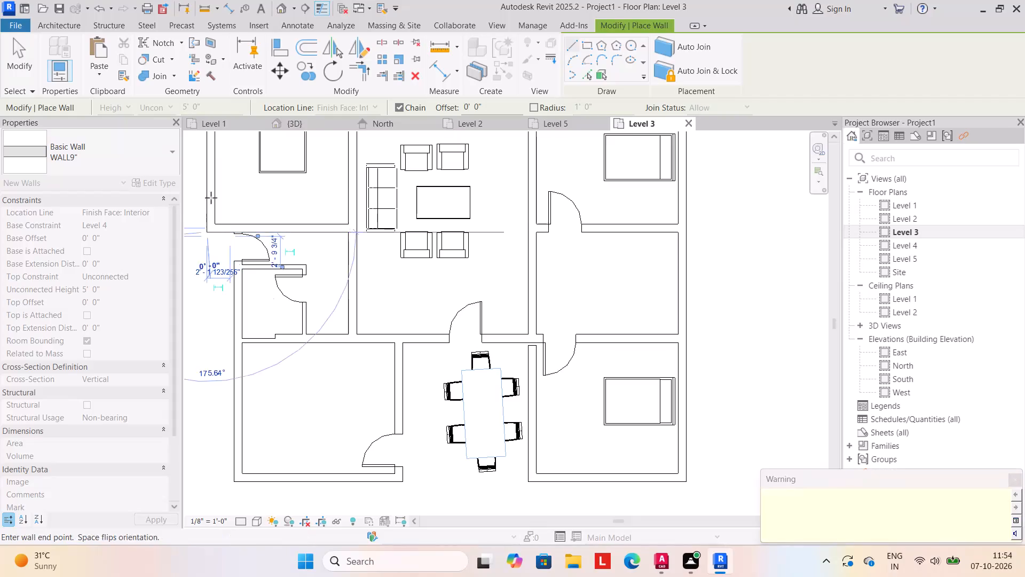
scroll(208, 186, "down", 2)
middle_click_drag(212, 192, 282, 328)
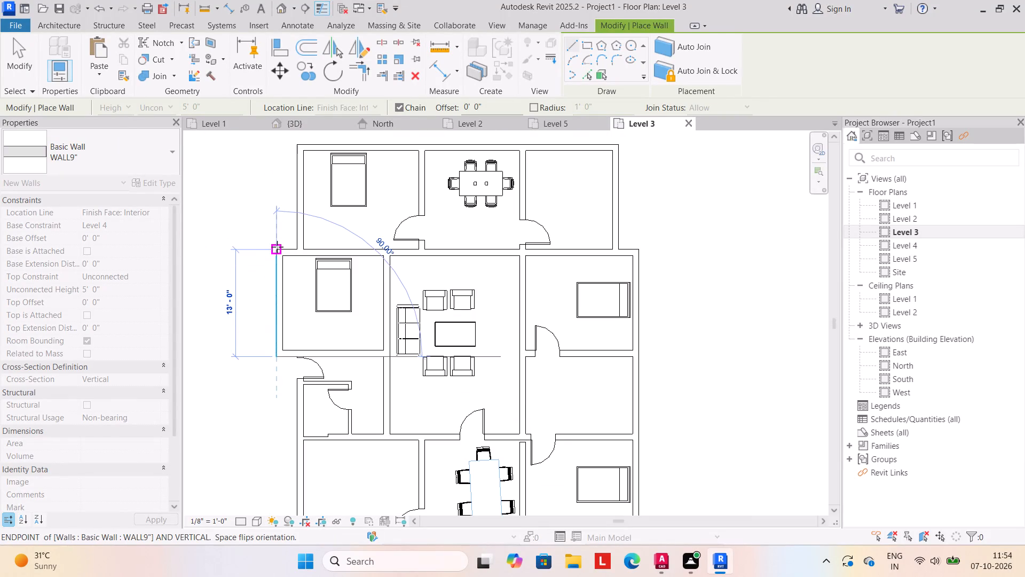
left_click(277, 247)
left_click_drag(273, 248, 280, 248)
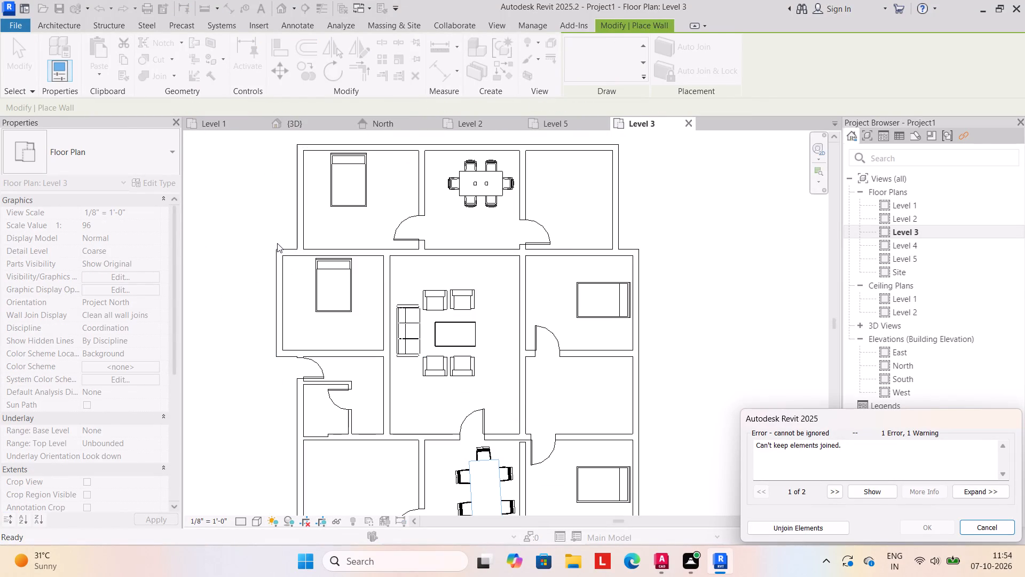
left_click(999, 525)
left_click(311, 123)
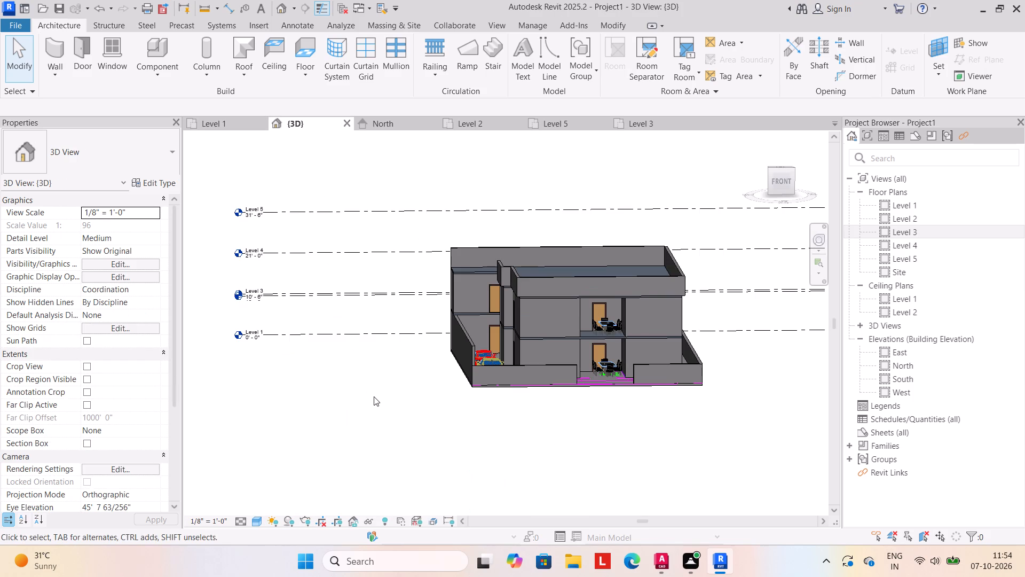
left_click(374, 396)
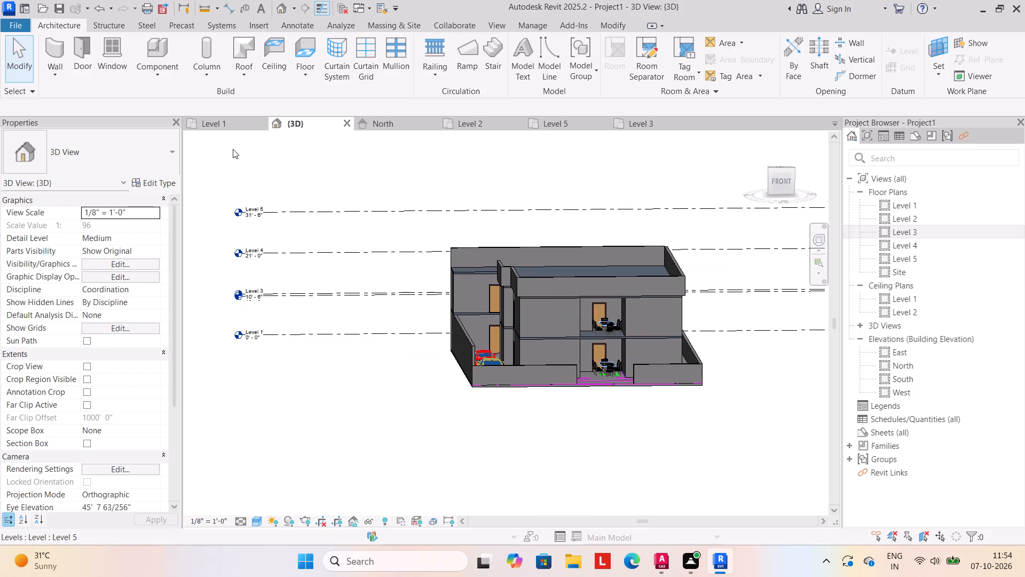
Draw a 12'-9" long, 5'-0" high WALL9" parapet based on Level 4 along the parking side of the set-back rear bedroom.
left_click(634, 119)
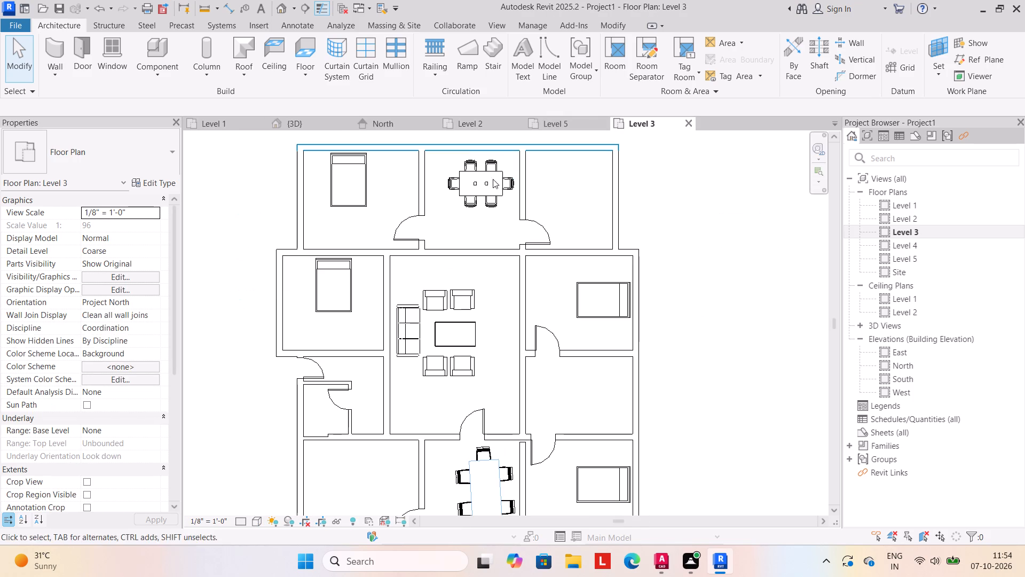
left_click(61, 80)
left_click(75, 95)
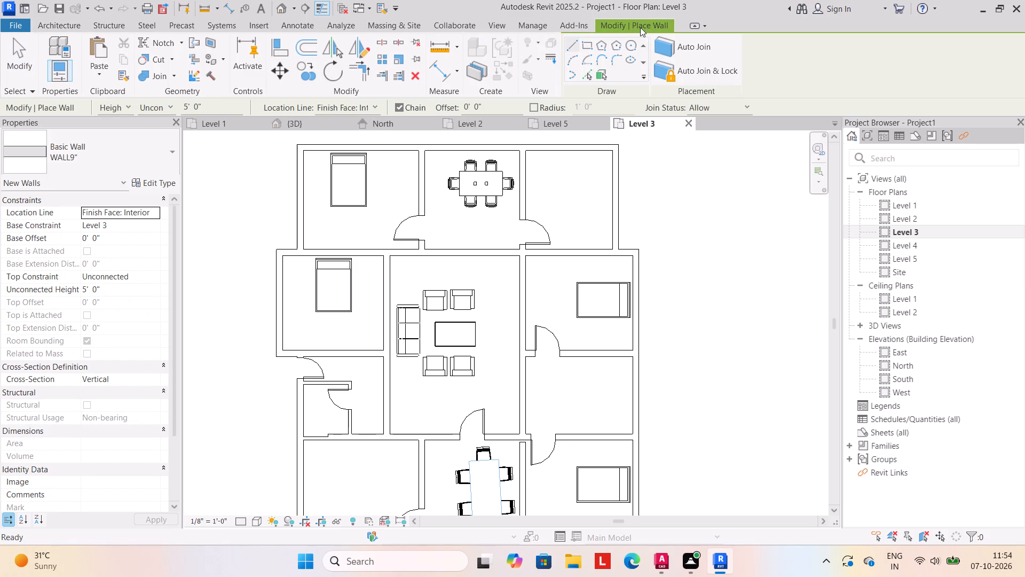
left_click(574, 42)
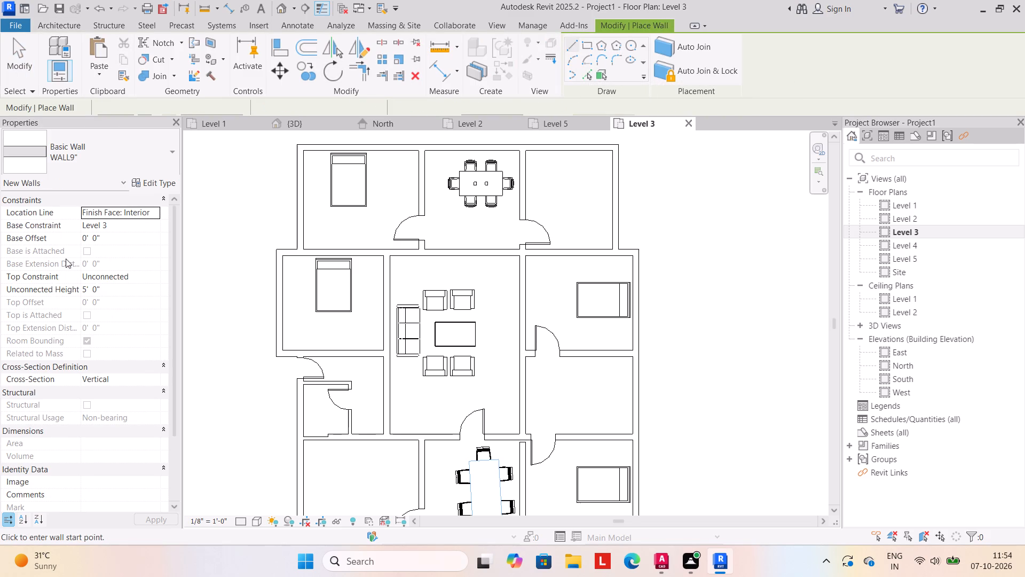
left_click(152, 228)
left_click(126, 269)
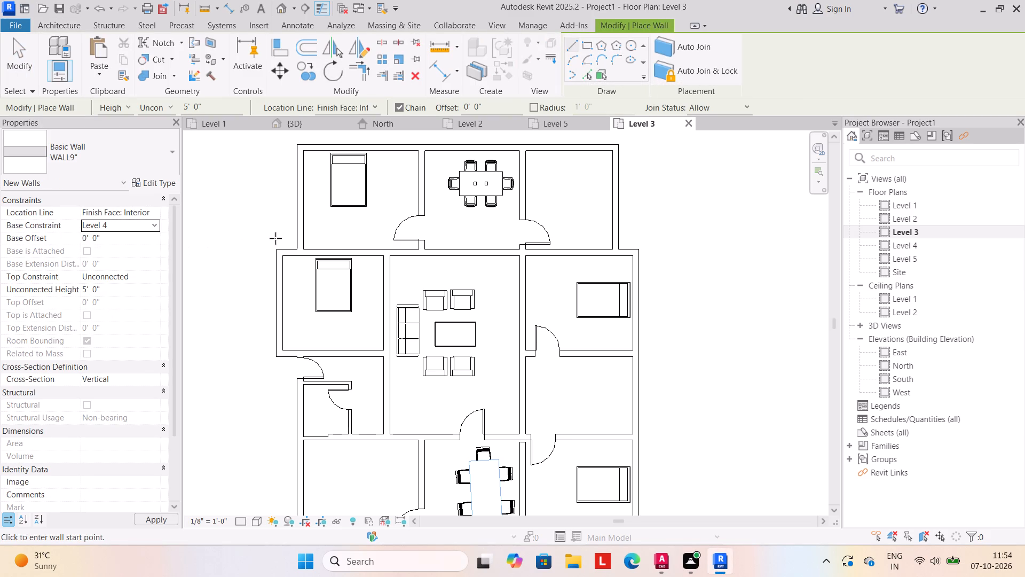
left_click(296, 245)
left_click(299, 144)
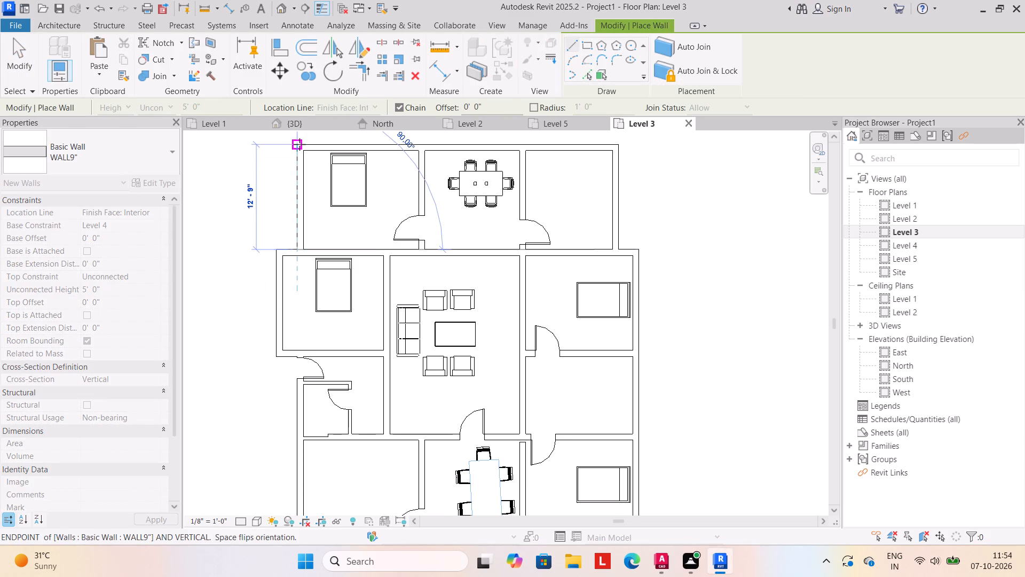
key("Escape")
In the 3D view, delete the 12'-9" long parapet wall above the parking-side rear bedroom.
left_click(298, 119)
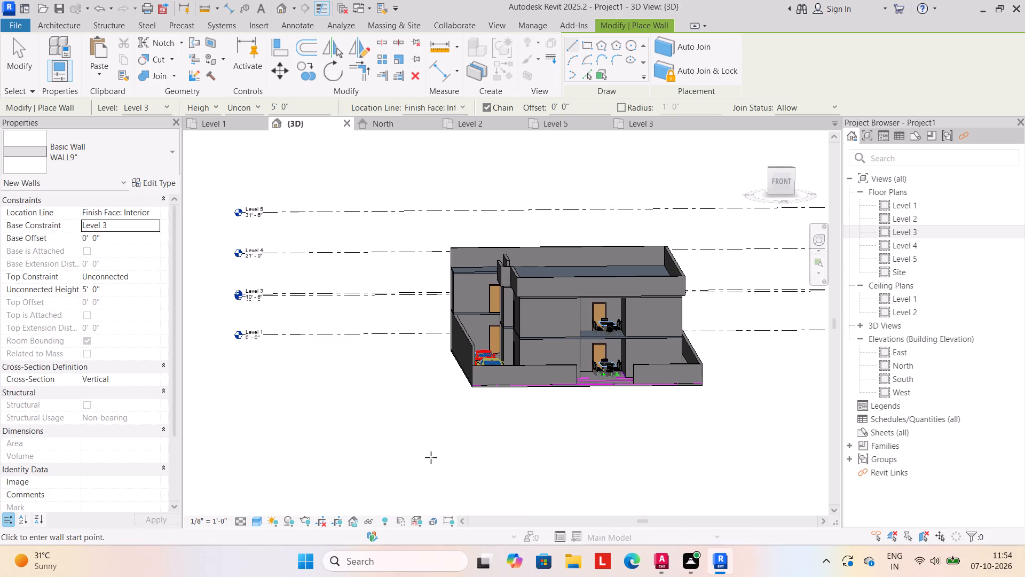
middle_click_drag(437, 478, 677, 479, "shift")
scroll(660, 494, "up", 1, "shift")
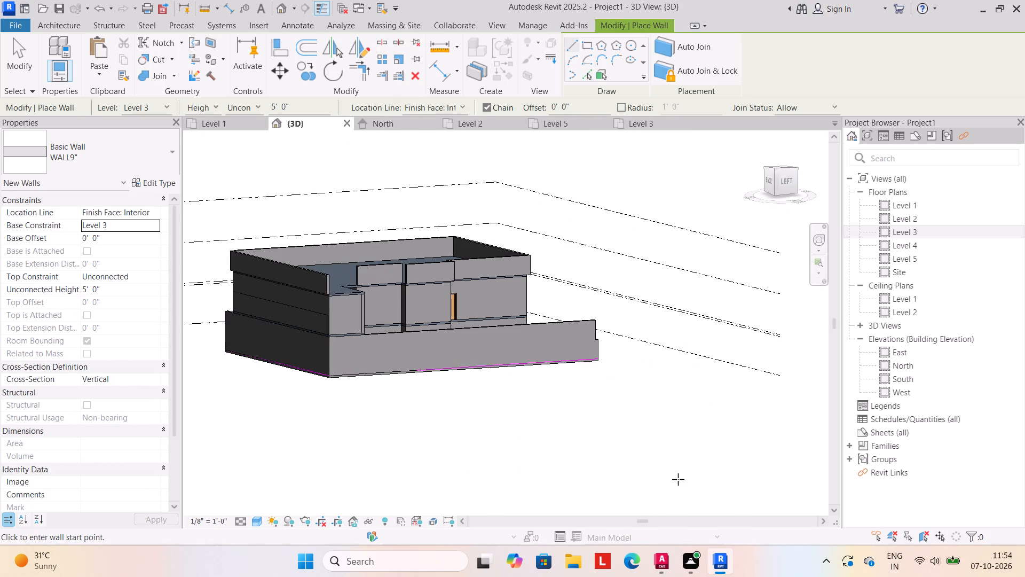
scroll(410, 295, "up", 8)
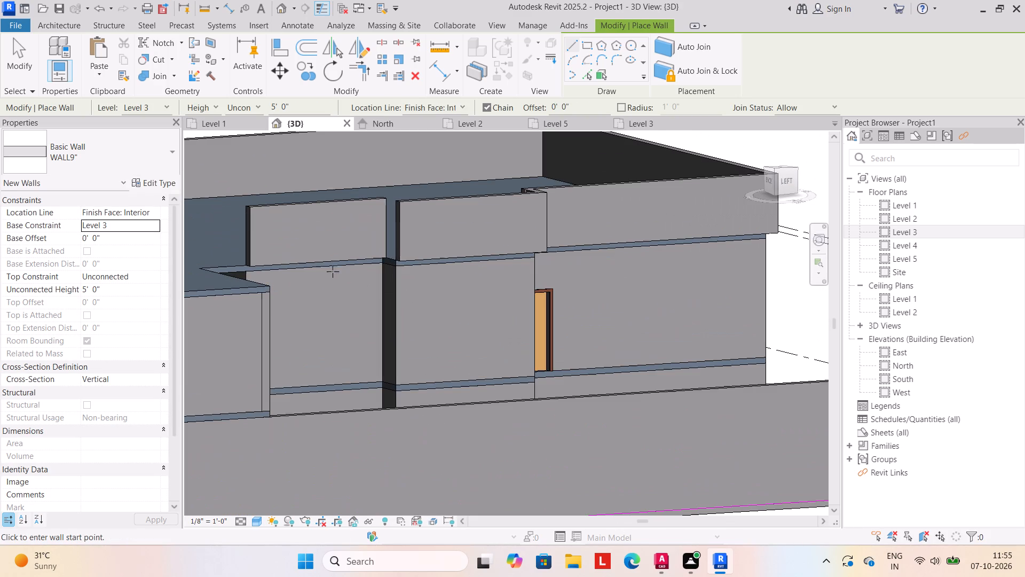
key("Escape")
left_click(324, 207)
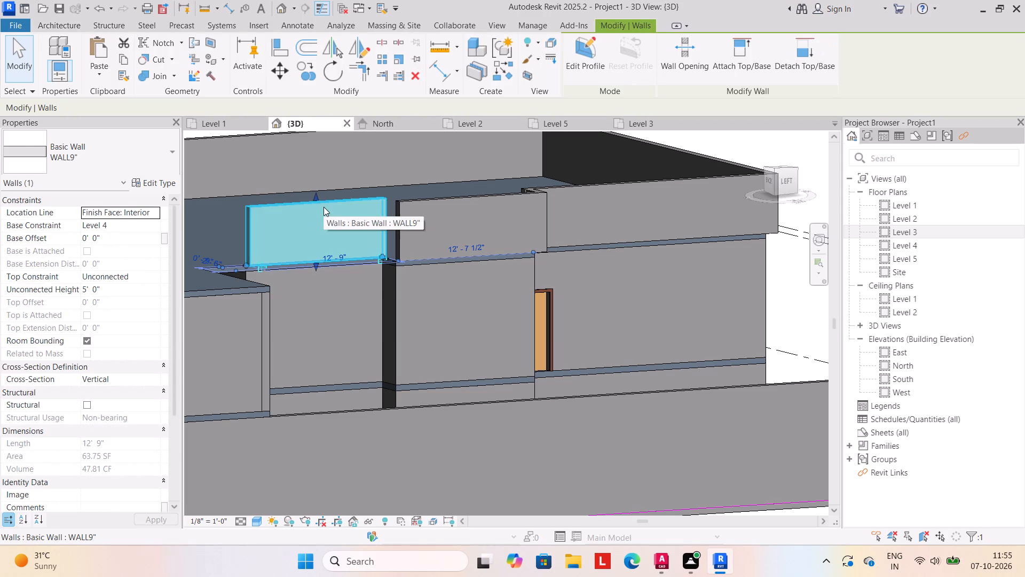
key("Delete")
Examine the roof parapet walls in 3D from the parking side and the front.
middle_click_drag(585, 482, 470, 471, "shift")
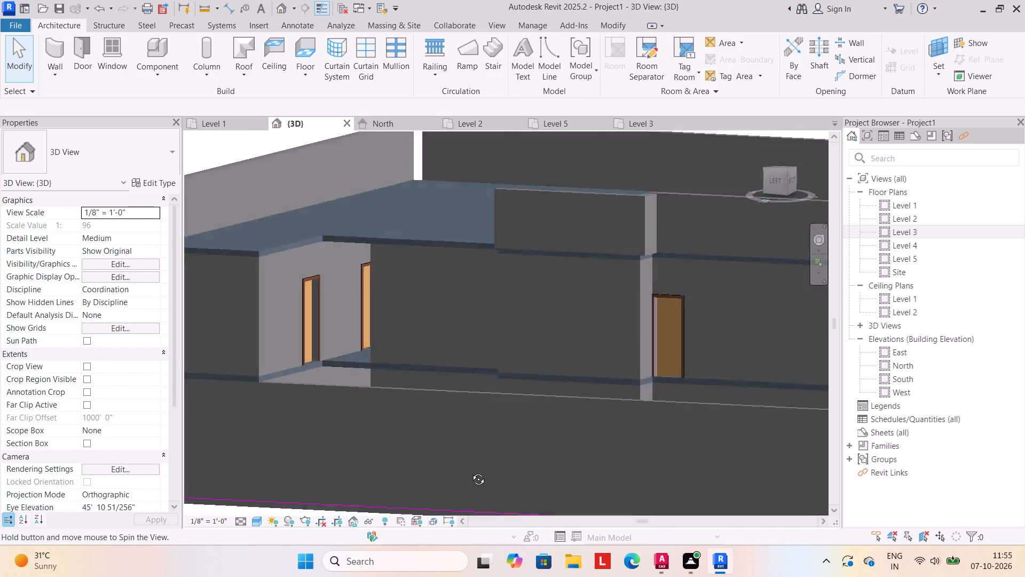
middle_click_drag(470, 471, 467, 465, "shift")
scroll(468, 448, "down", 3)
middle_click_drag(469, 447, 437, 370)
middle_click_drag(584, 424, 455, 420, "shift")
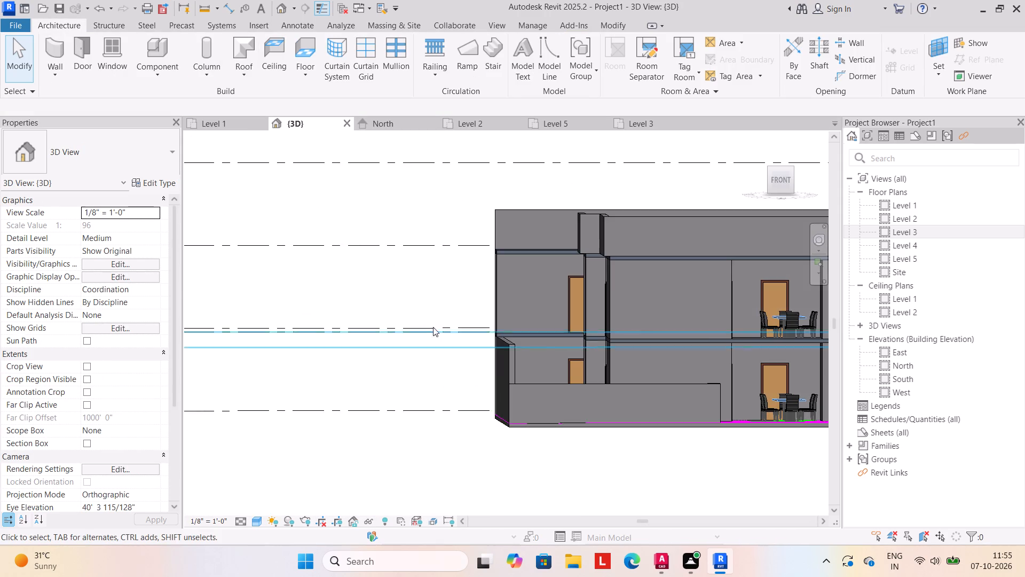
scroll(400, 317, "down", 2)
middle_click_drag(397, 317, 336, 322)
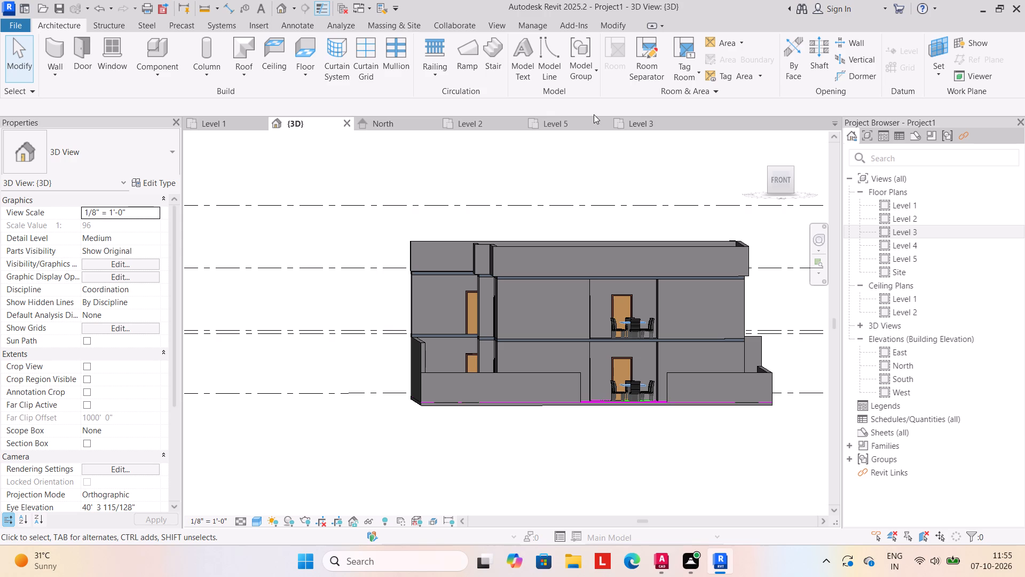
Continue the 5'-0" high WALL9" Level 4 parapet along the parking side with 16'-10 1/2" and 13'-0" runs, plus the rear block's end wall.
left_click(646, 119)
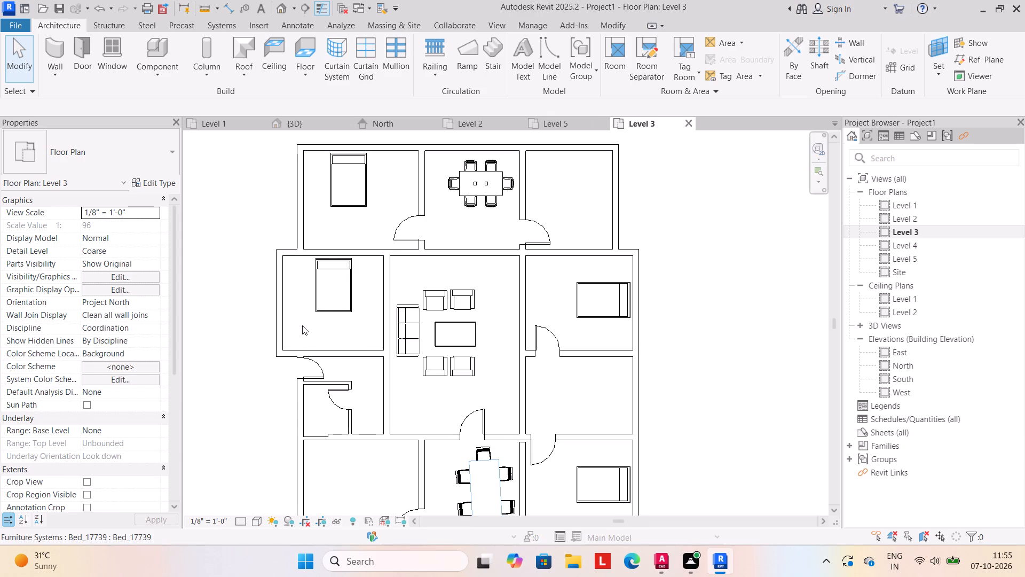
scroll(302, 332, "down", 2)
middle_click_drag(304, 334, 376, 324)
scroll(355, 313, "down", 1)
middle_click_drag(355, 313, 365, 344)
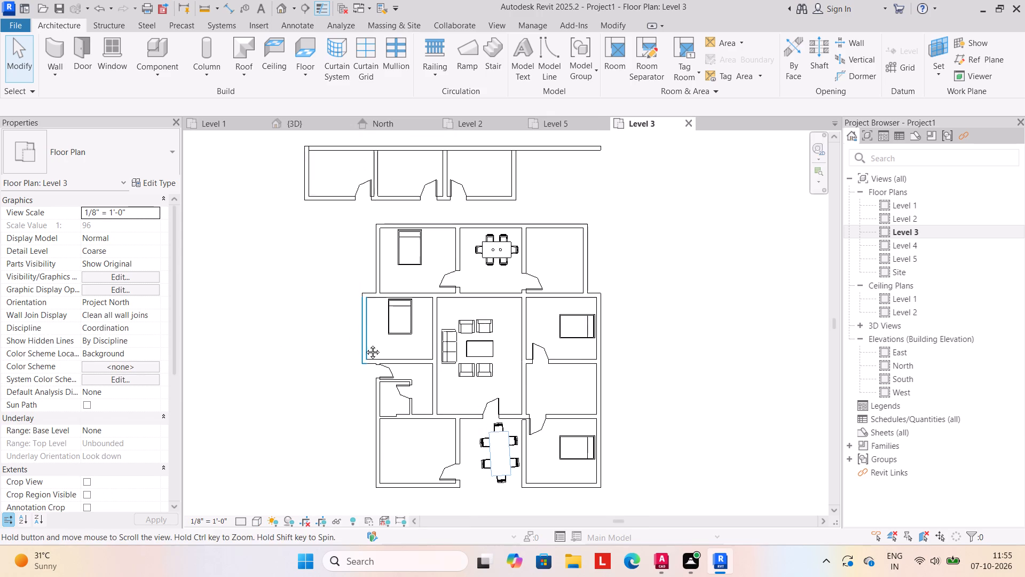
middle_click_drag(365, 344, 366, 347)
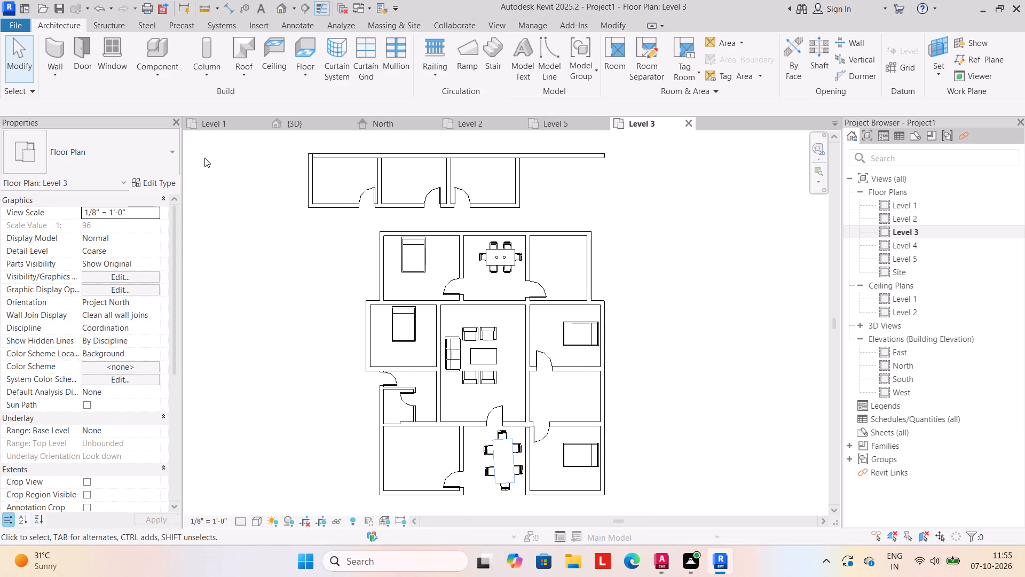
left_click(54, 73)
left_click(67, 89)
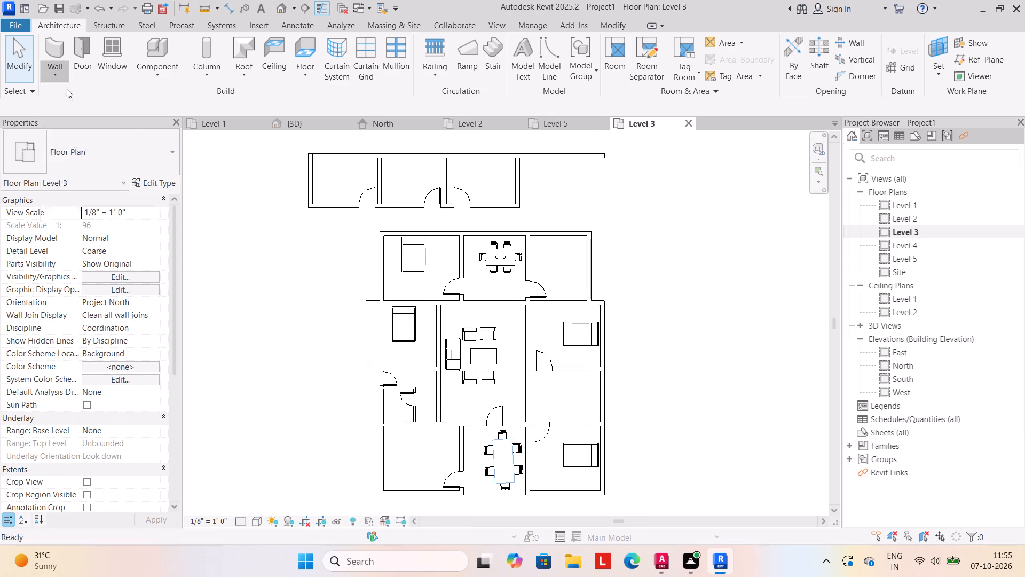
left_click(147, 224)
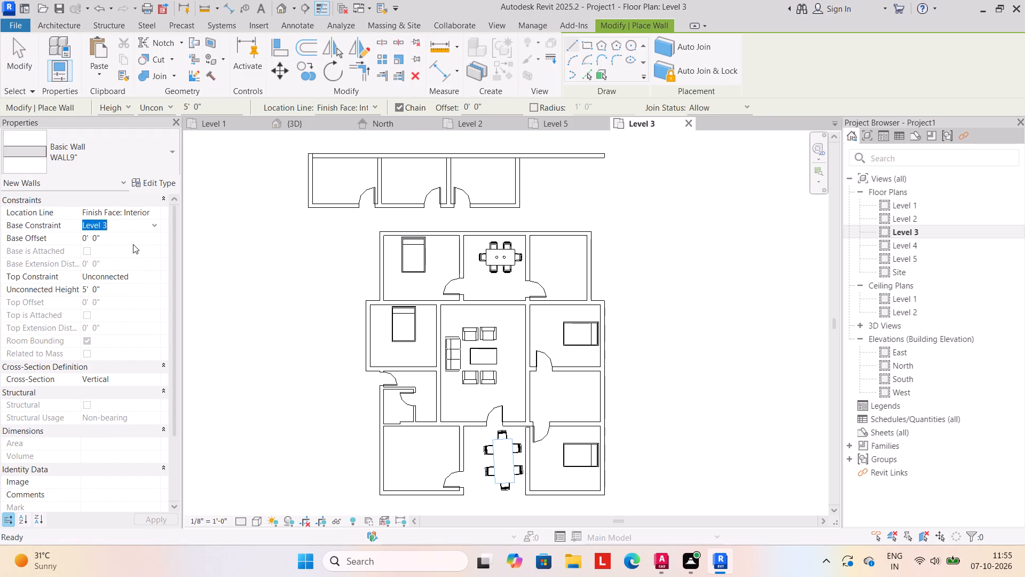
left_click(567, 43)
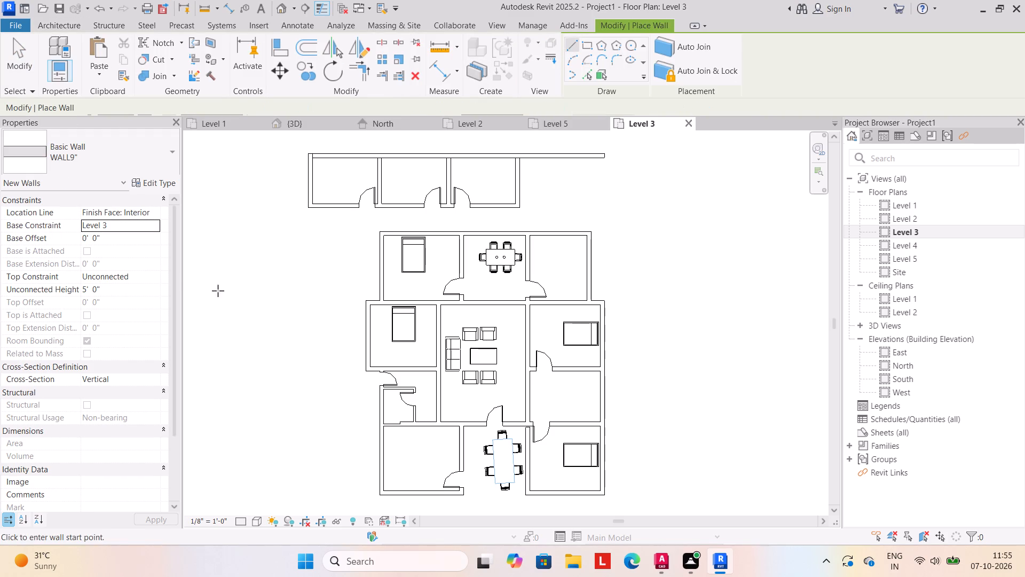
left_click(155, 222)
left_click(129, 271)
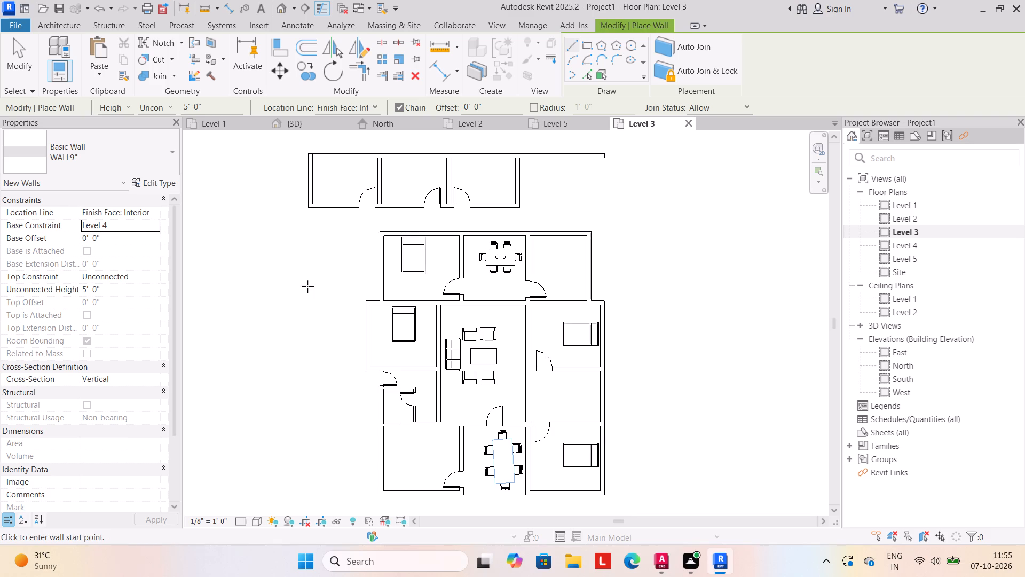
left_click(379, 300)
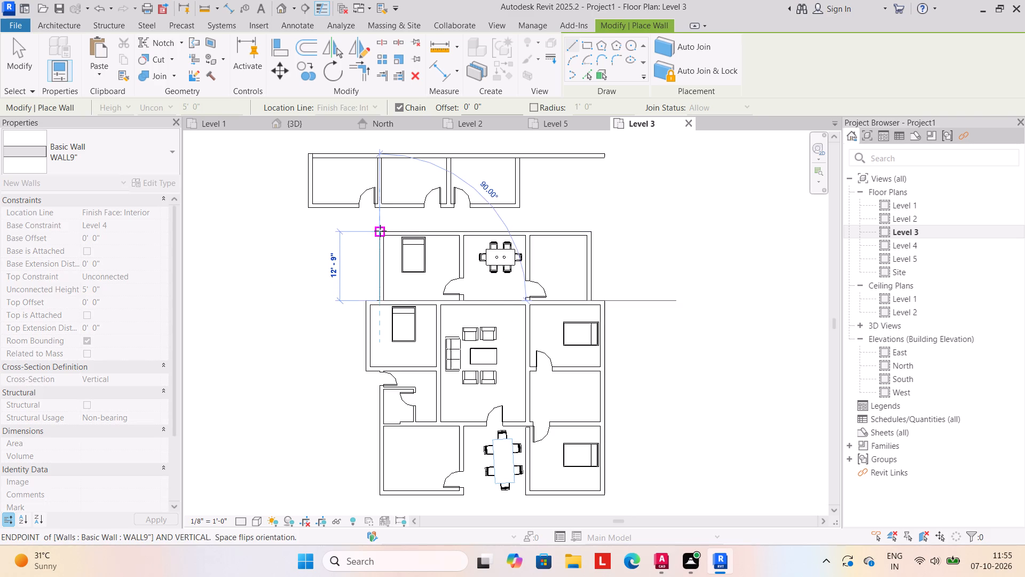
left_click(380, 231)
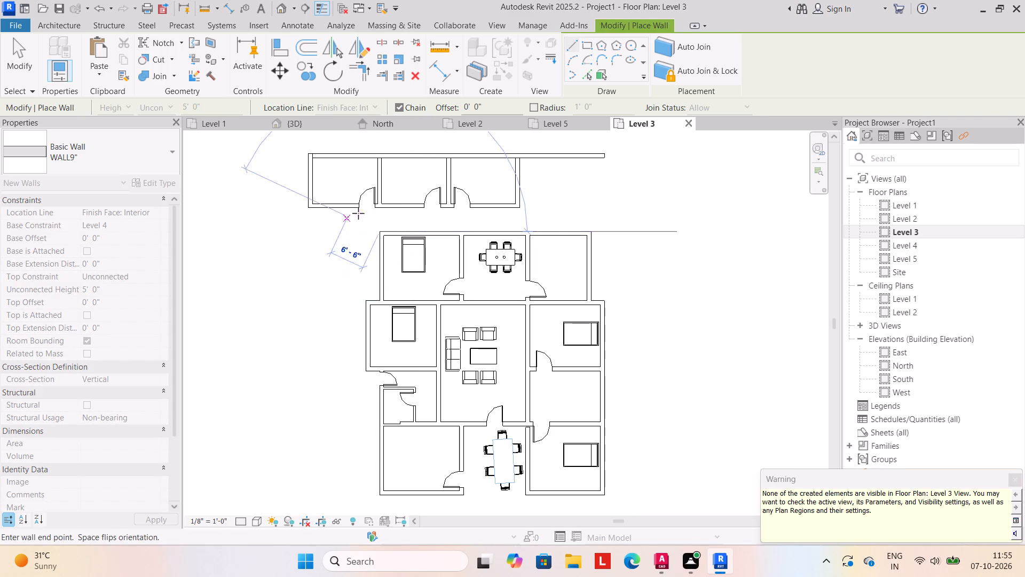
left_click(382, 208)
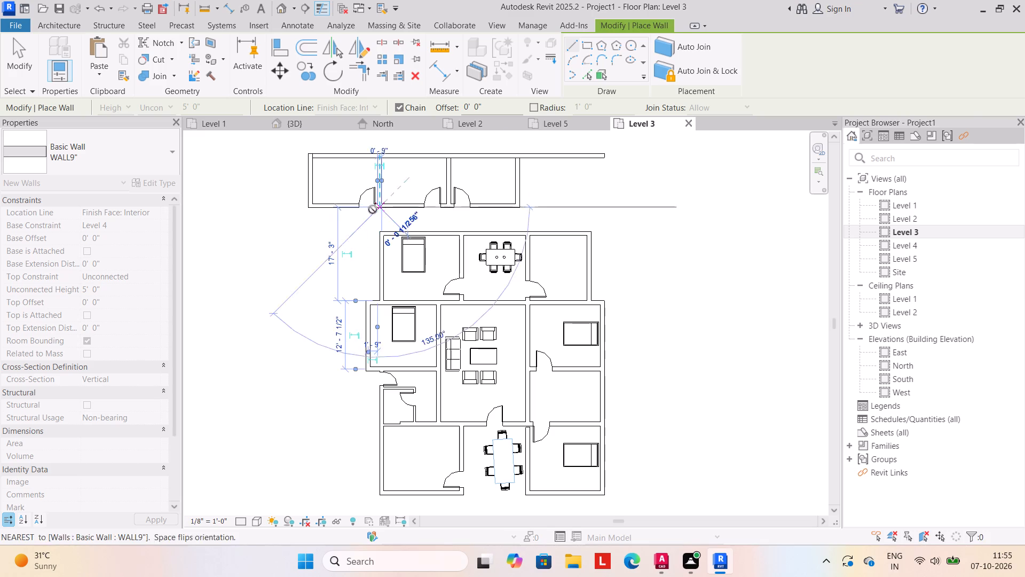
left_click(308, 212)
left_click(307, 151)
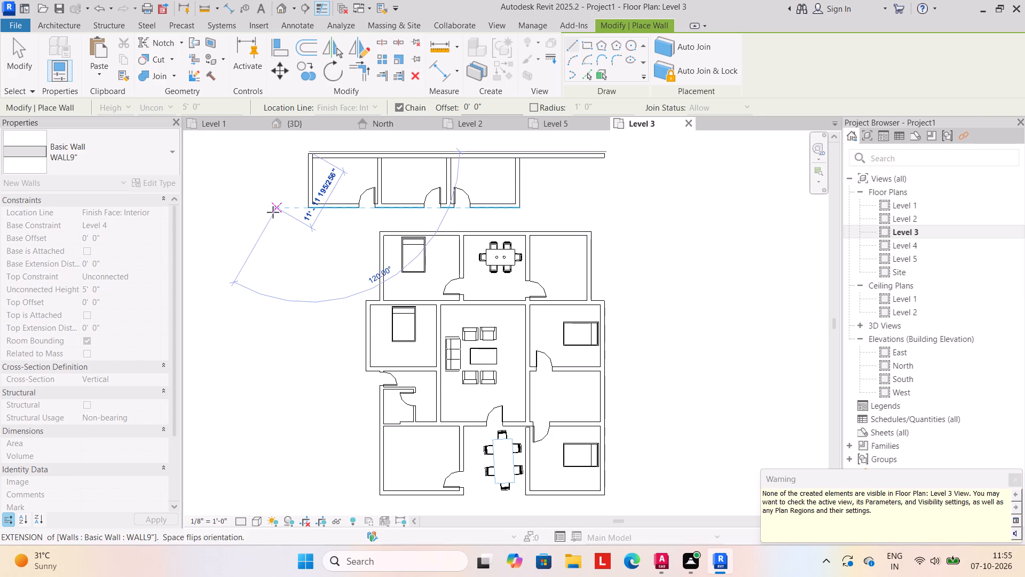
key("Escape")
Examine the roof parapet in 3D from the front and from above, looking for gaps along the parking side.
left_click(302, 120)
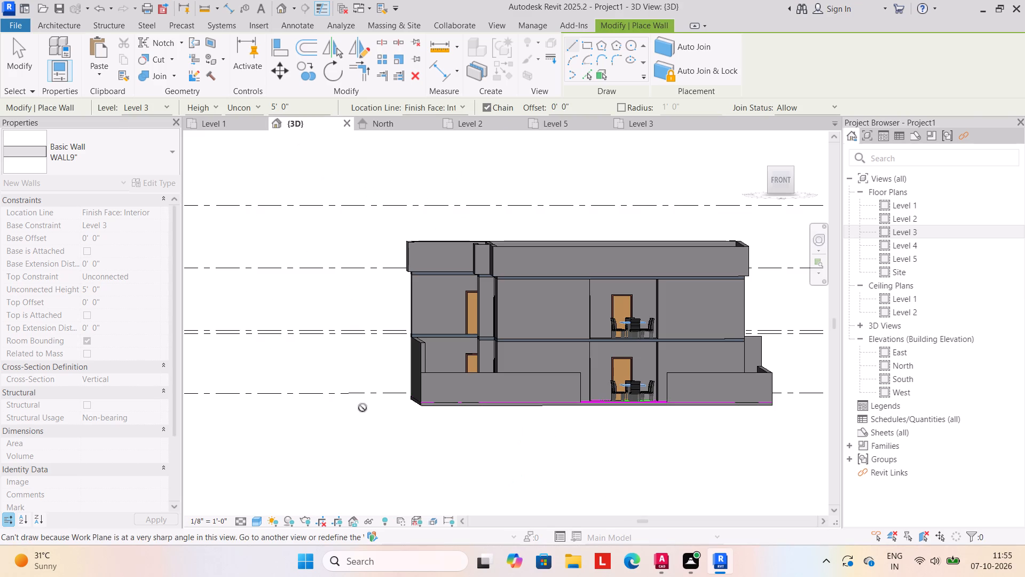
left_click(362, 408)
scroll(359, 408, "down", 1)
key("Escape")
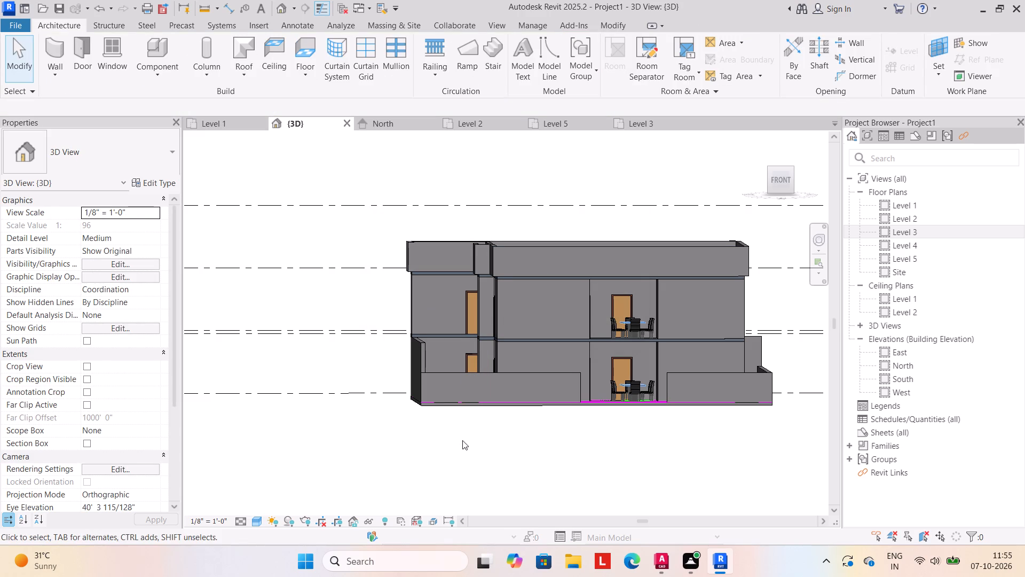
middle_click_drag(482, 450, 448, 536, "shift")
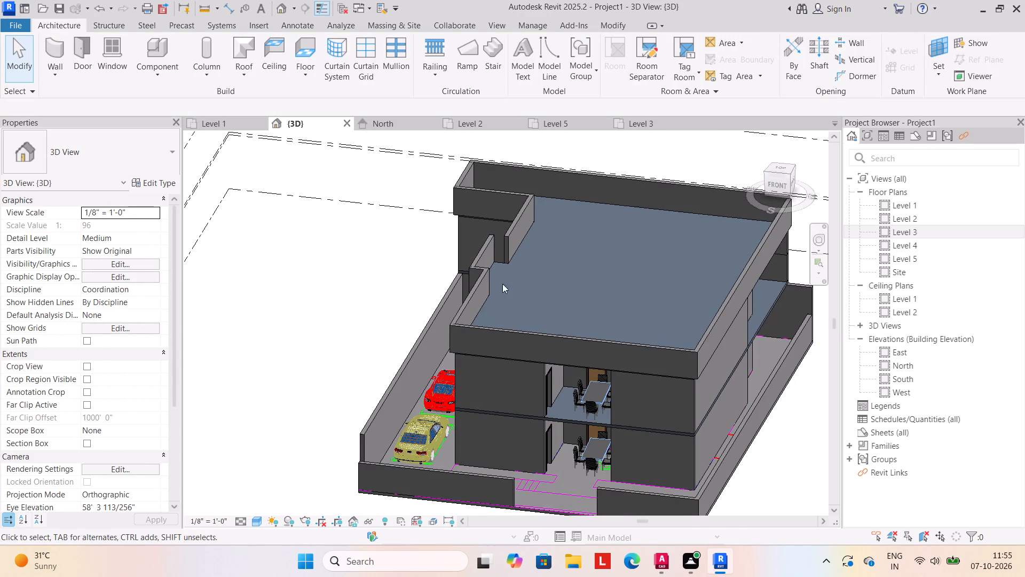
middle_click_drag(546, 287, 485, 329, "shift")
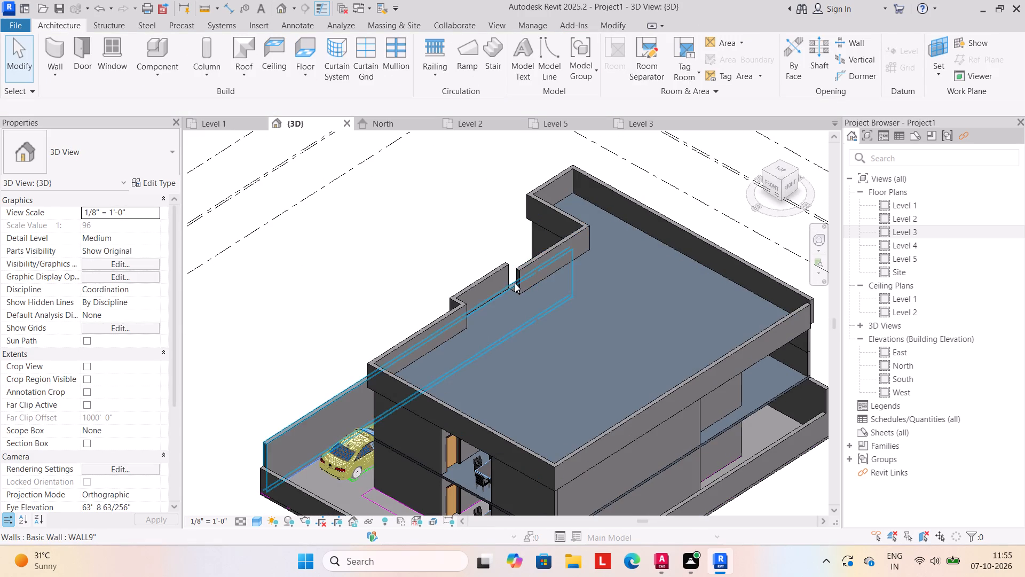
scroll(515, 283, "up", 4)
scroll(612, 416, "down", 2)
middle_click_drag(611, 416, 606, 403)
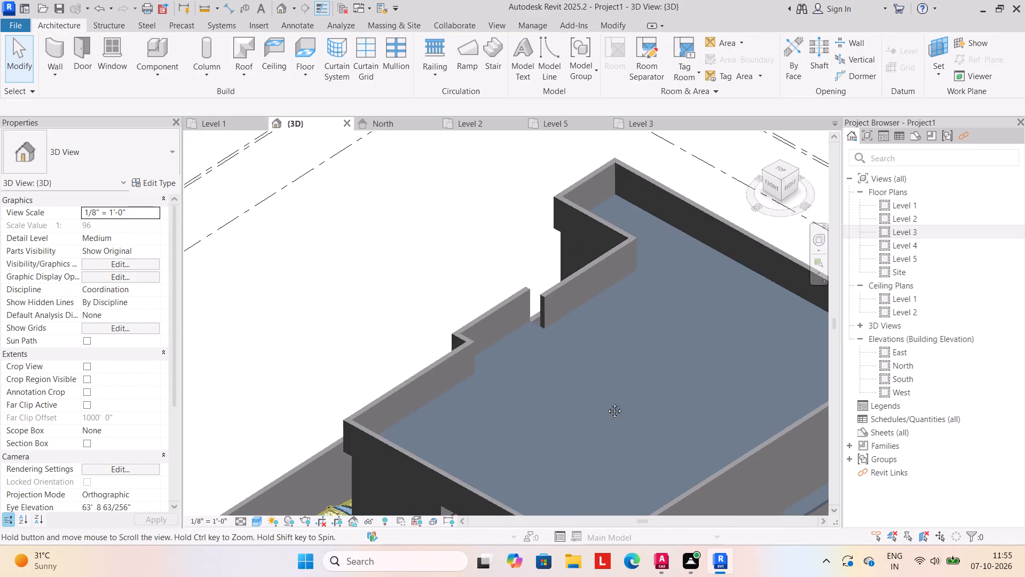
middle_click_drag(606, 403, 571, 324)
middle_click_drag(620, 377, 605, 404, "shift")
scroll(594, 382, "down", 4)
middle_click_drag(577, 371, 562, 328)
middle_click_drag(617, 409, 590, 503, "shift")
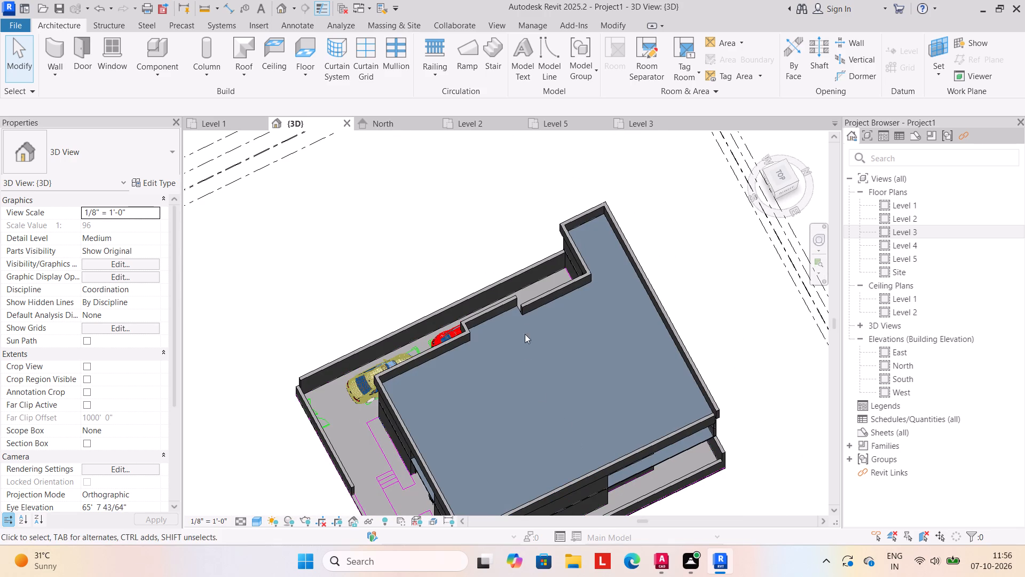
Draw a short WALL9" parapet jog, 5'-0" high and based on Level 4, closing the parking-side gap at the projecting bedroom's rear corner.
left_click(525, 306)
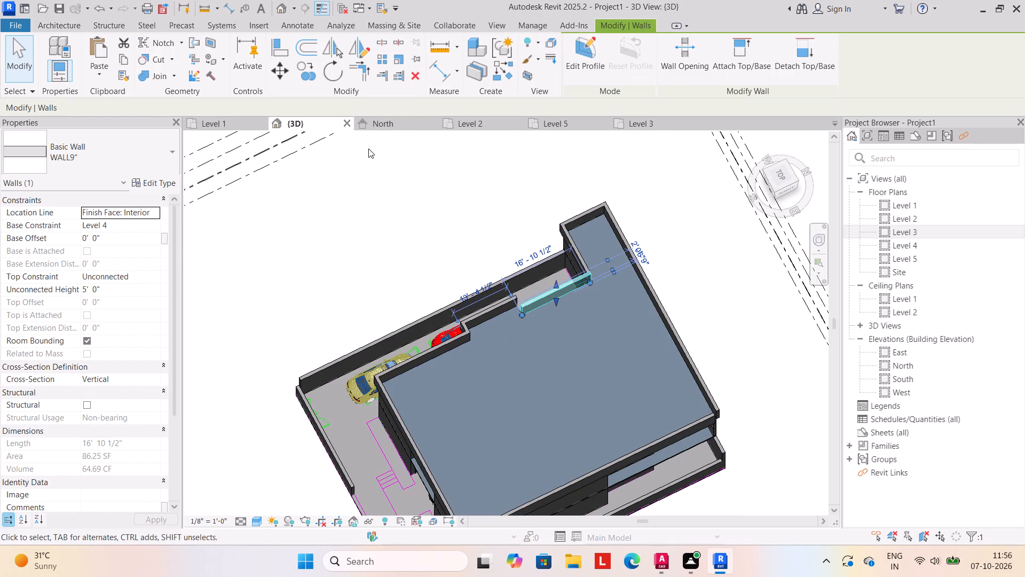
left_click(634, 119)
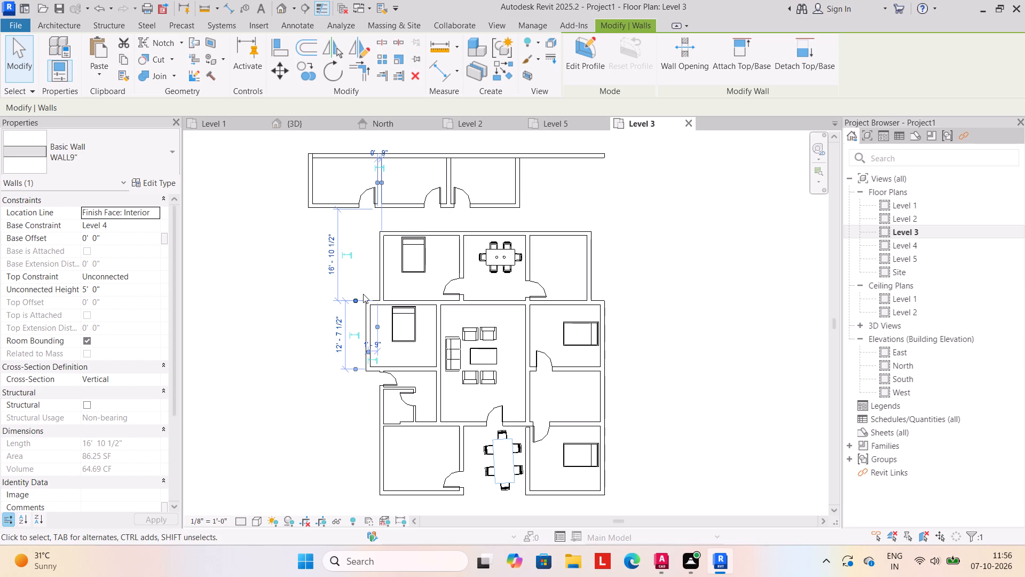
key("Escape")
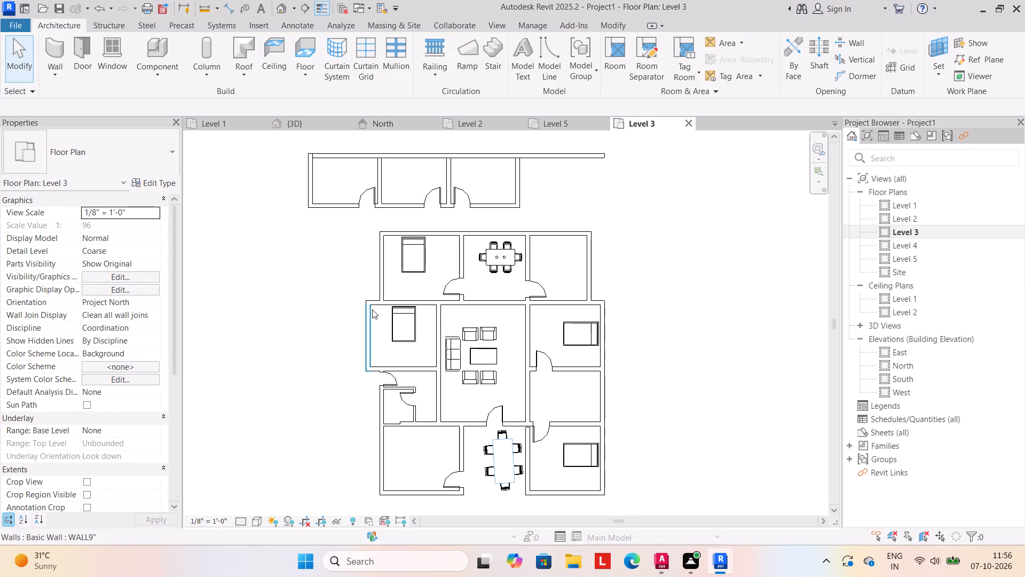
scroll(332, 321, "up", 3)
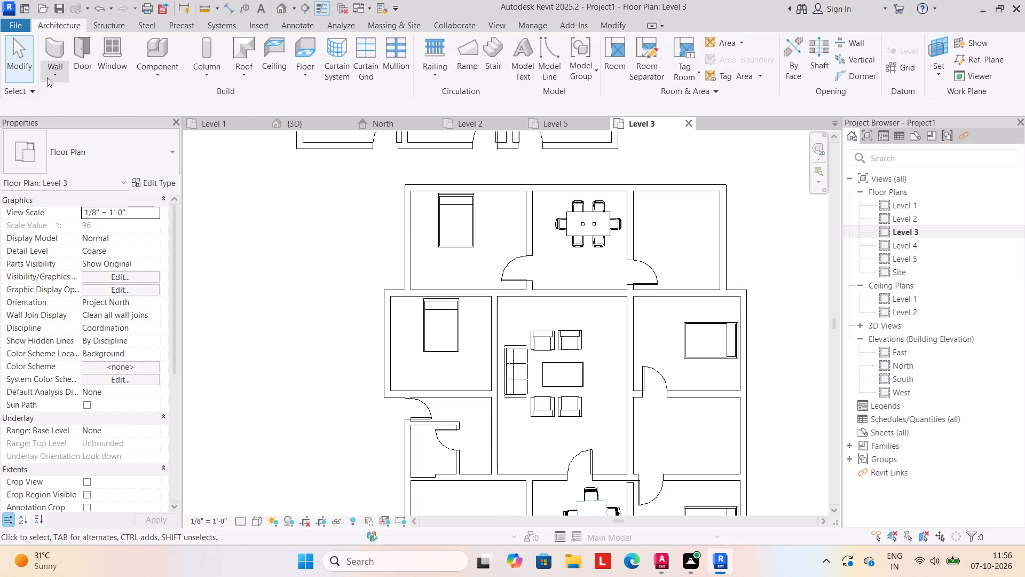
left_click(54, 74)
left_click(76, 103)
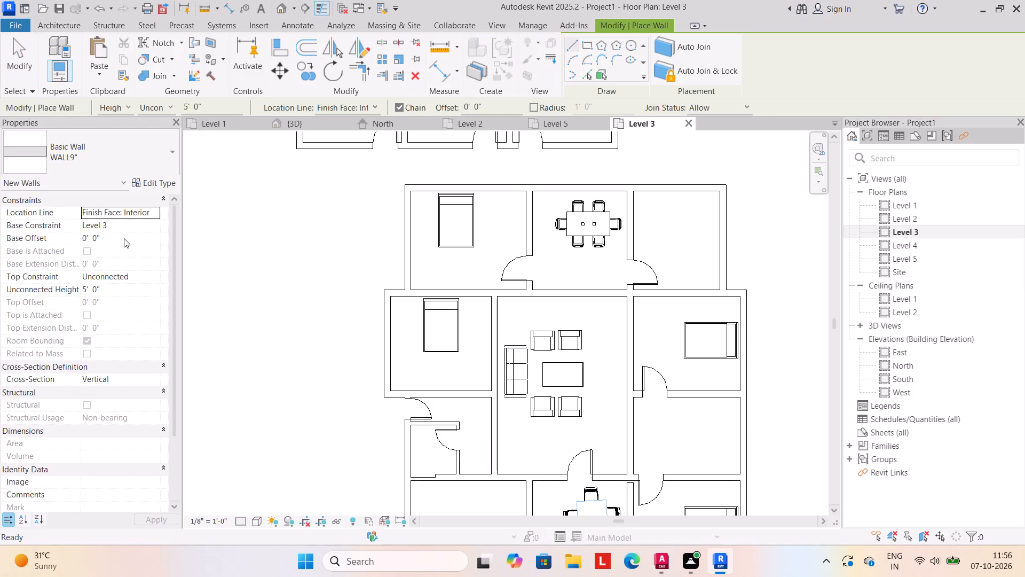
left_click(155, 225)
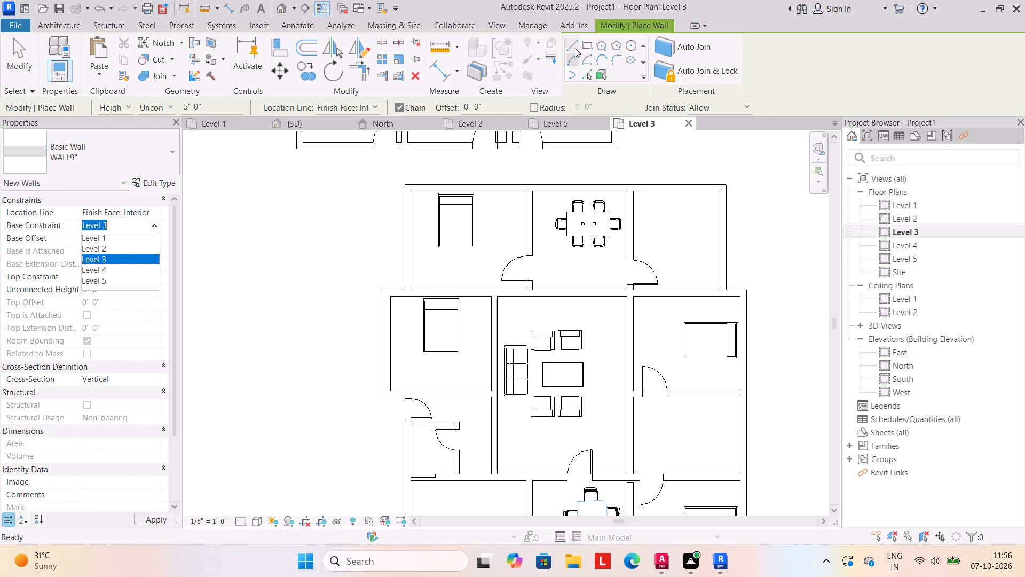
left_click(575, 42)
left_click(153, 223)
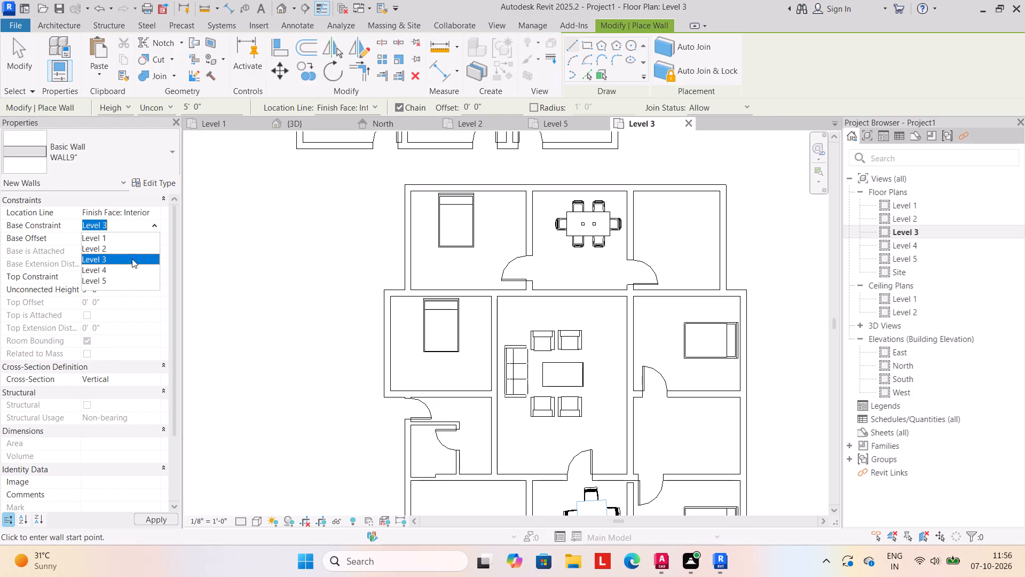
left_click(121, 270)
scroll(405, 293, "up", 3)
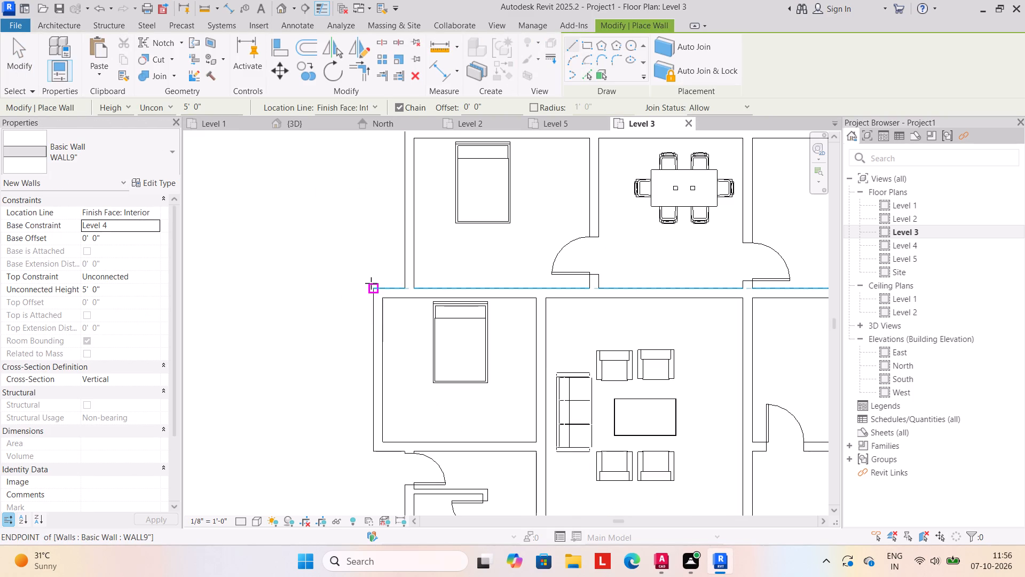
left_click(373, 286)
left_click(406, 290)
key("Escape")
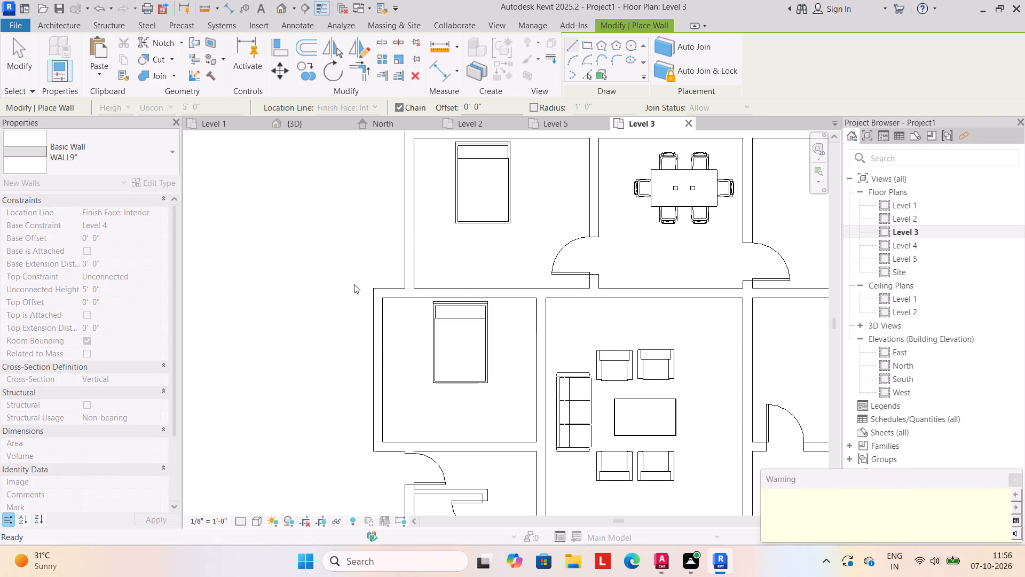
Examine the closed roof parapet and the whole house in 3D from above and the front.
left_click(304, 129)
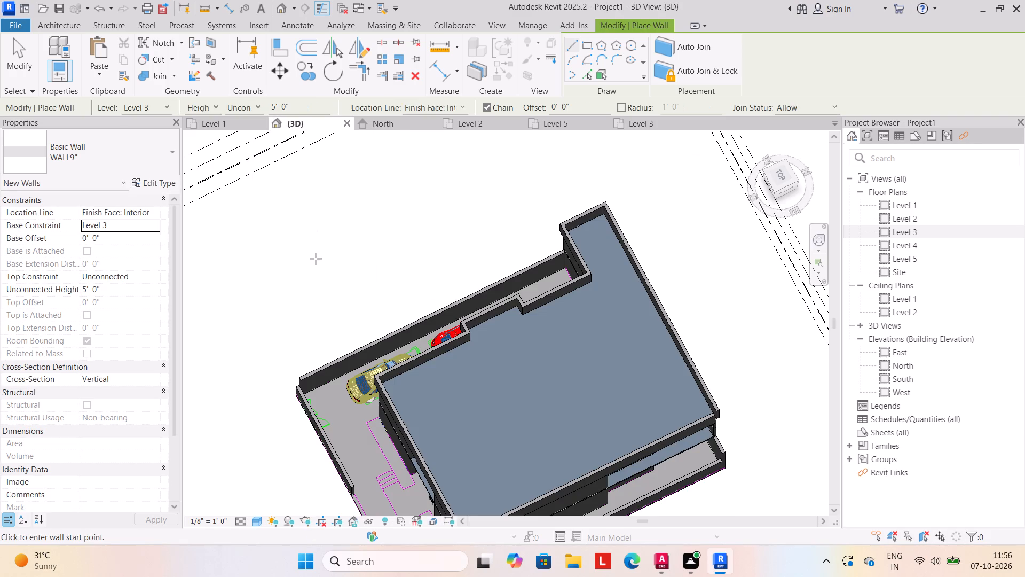
left_click(316, 258)
scroll(321, 260, "down", 3)
key("Escape")
middle_click_drag(253, 465, 366, 351, "shift")
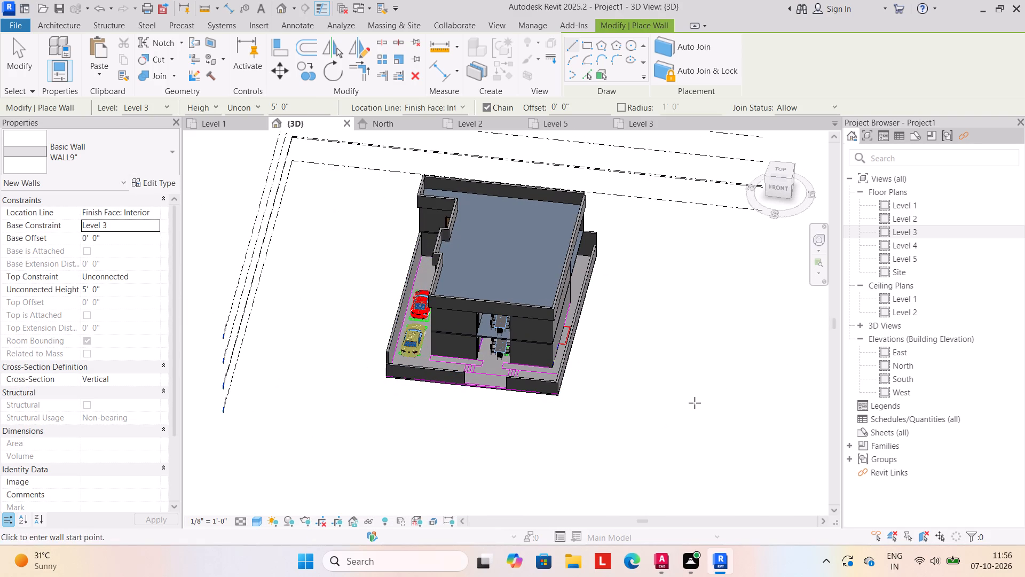
key("grave")
key("Escape")
key("Escape")
middle_click_drag(647, 454, 655, 430, "shift")
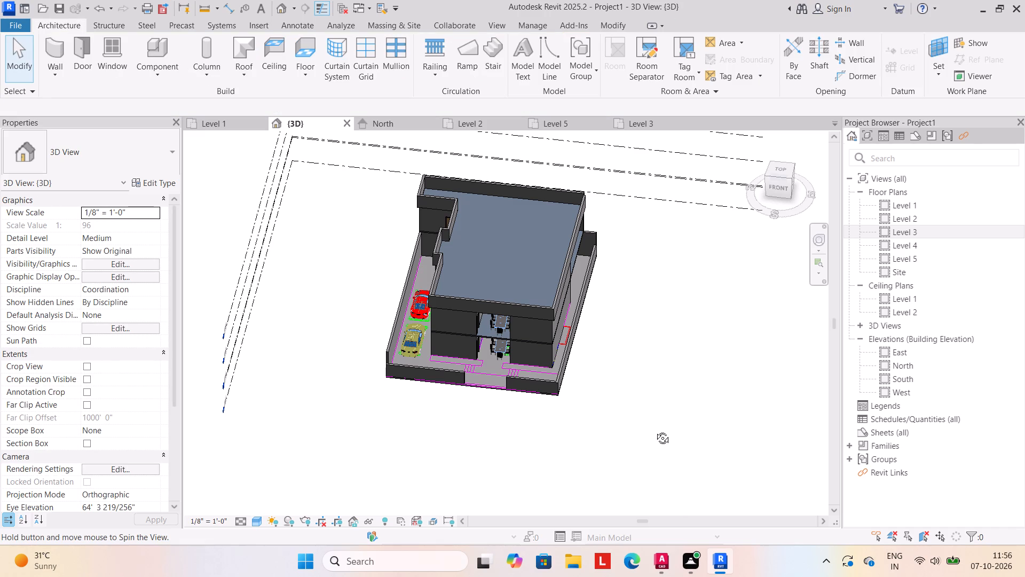
middle_click_drag(655, 430, 668, 382, "shift")
scroll(630, 406, "down", 2)
middle_click_drag(630, 407, 626, 419)
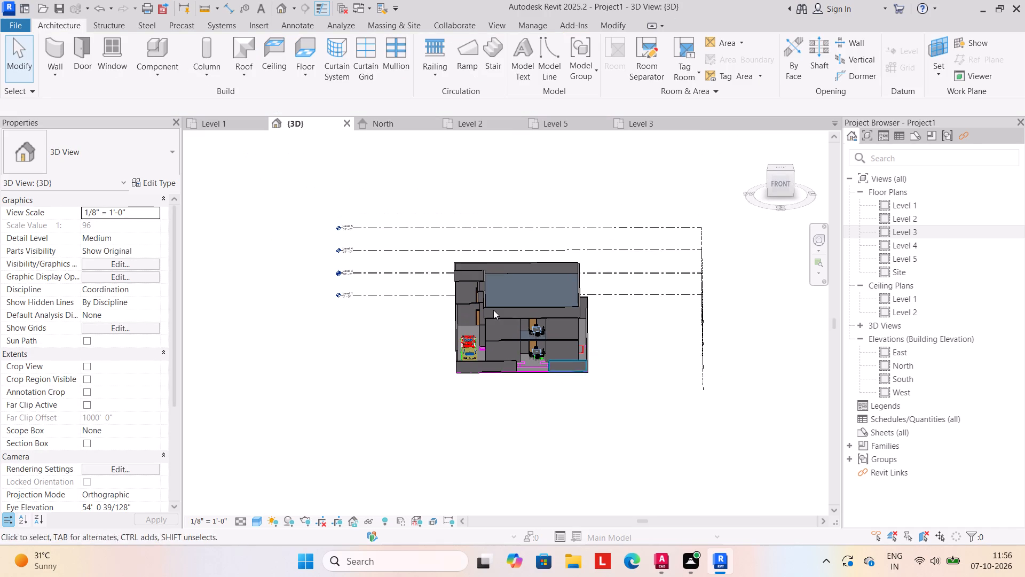
Load the first gate_7956 family from the Gate folder as a component for the front boundary wall opening.
left_click(151, 72)
left_click(168, 90)
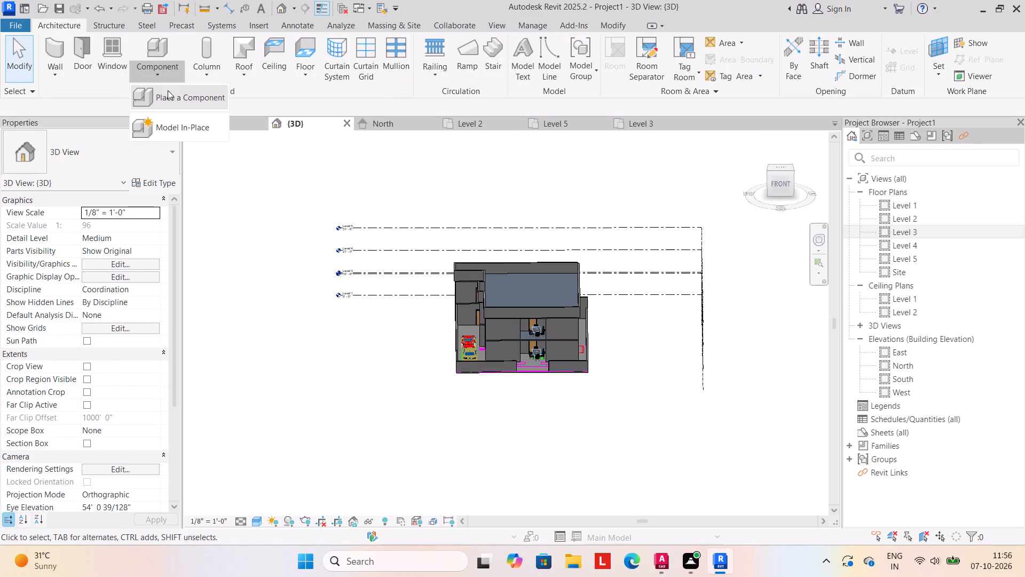
left_click(572, 50)
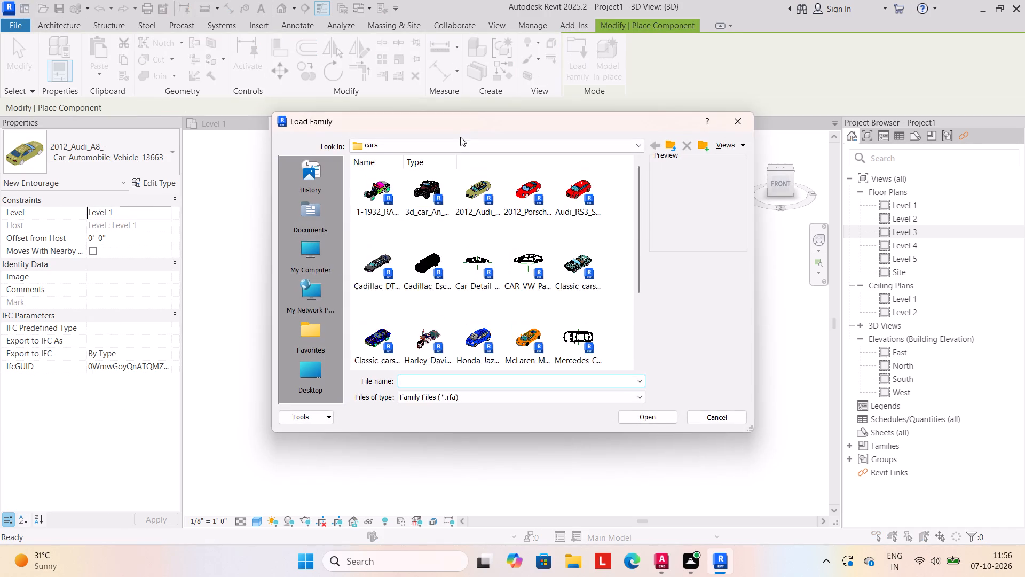
scroll(490, 264, "down", 5)
left_click(670, 146)
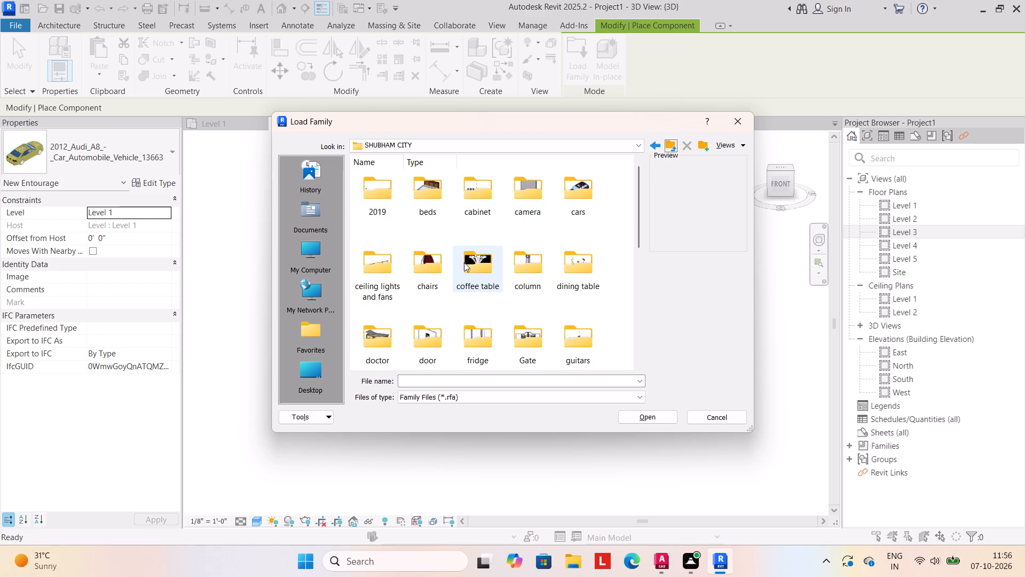
double_click(526, 337)
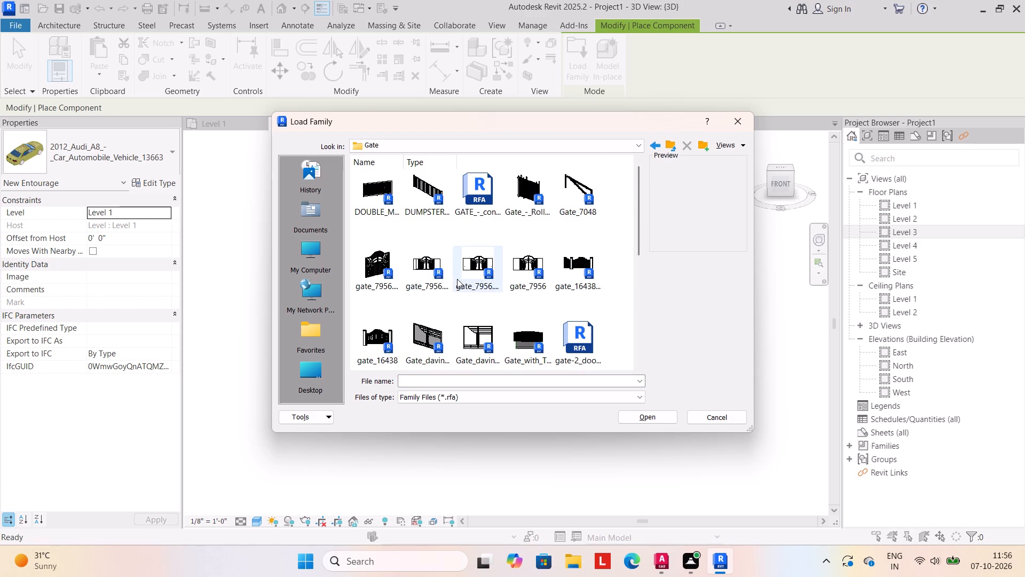
left_click(374, 262)
left_click(646, 413)
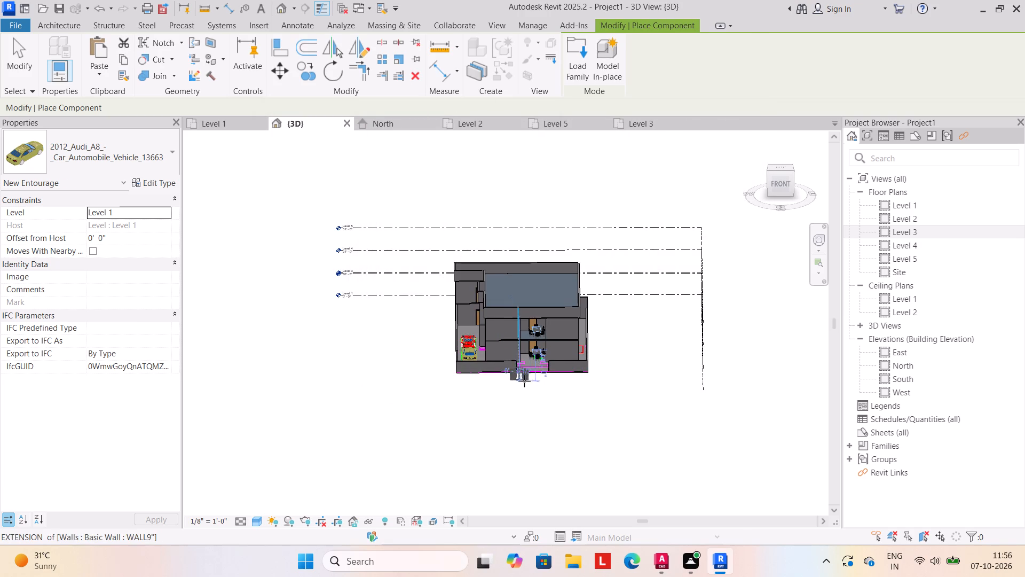
Place one gate_7956.0002 component in the front boundary wall opening, viewed from the front.
scroll(533, 377, "up", 13)
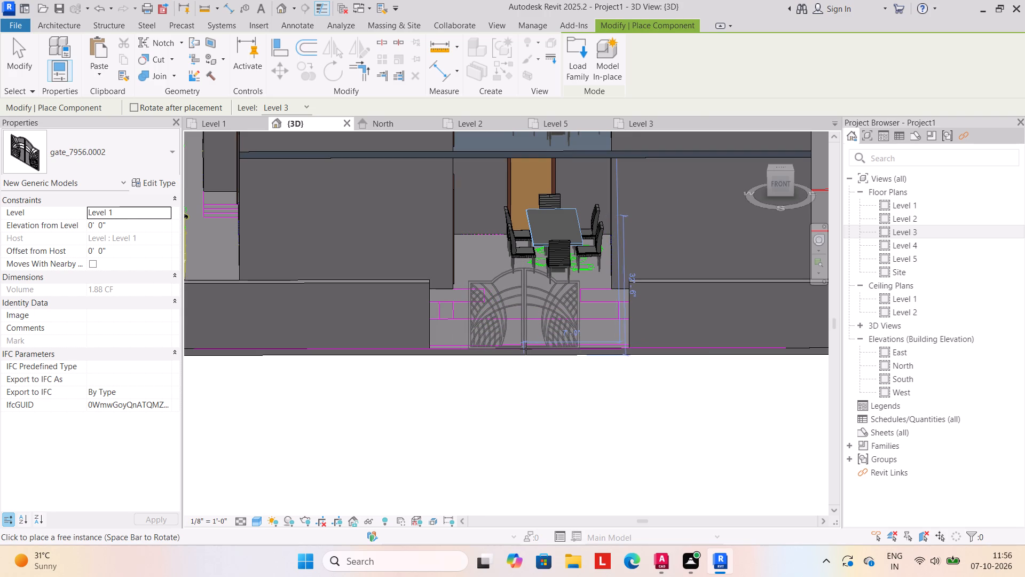
left_click(526, 349)
key("Escape")
key("Escape")
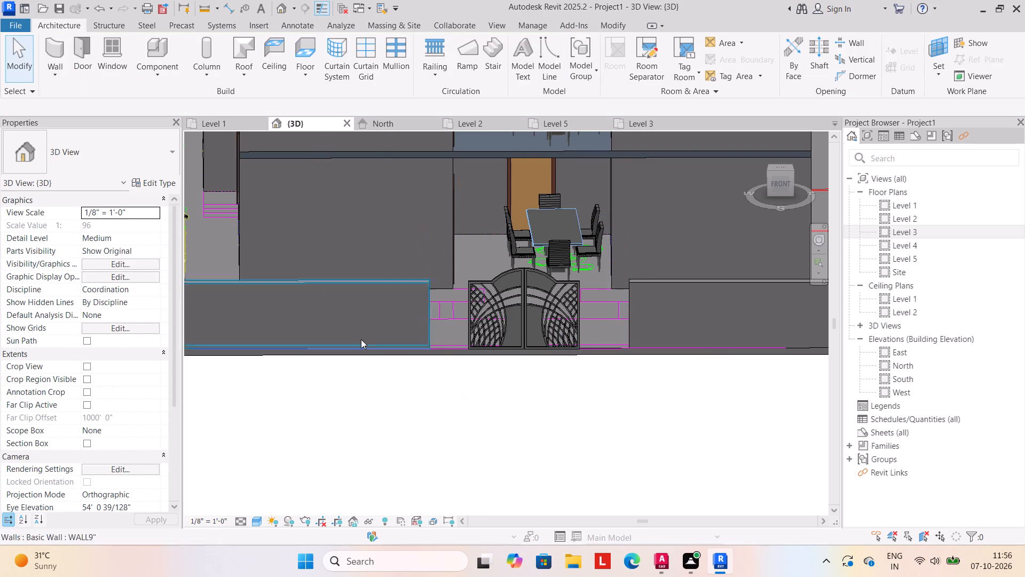
Extend the parking-side front boundary wall to the gate's nearer edge, making it about 29'-4" long.
left_click(428, 312)
scroll(425, 379, "up", 5)
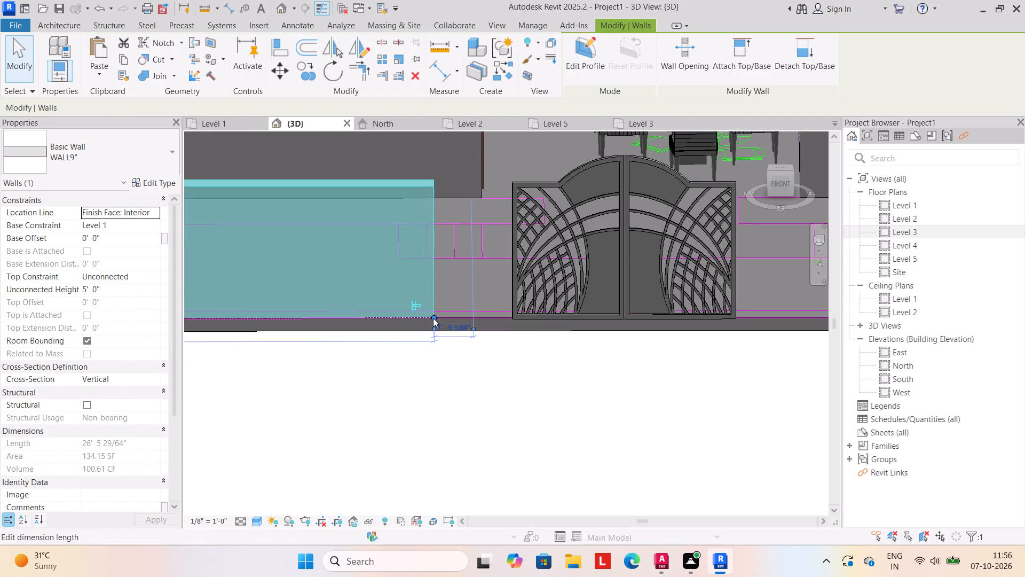
left_click_drag(433, 318, 515, 323)
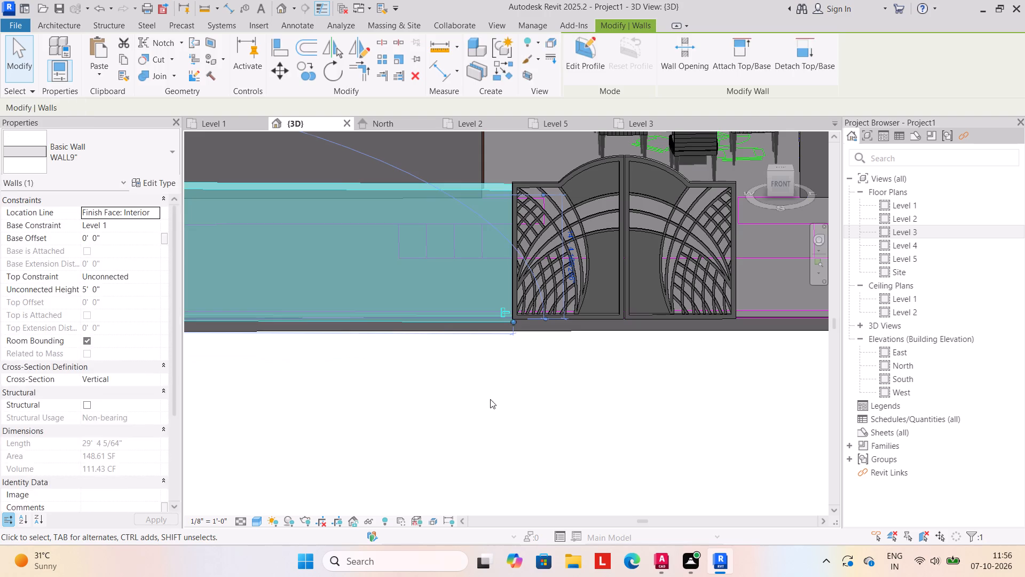
left_click(490, 399)
Extend the other front boundary wall segment to the gate's opposite edge, making it about 20'-10" long.
scroll(492, 416, "down", 4)
middle_click_drag(488, 416, 424, 405)
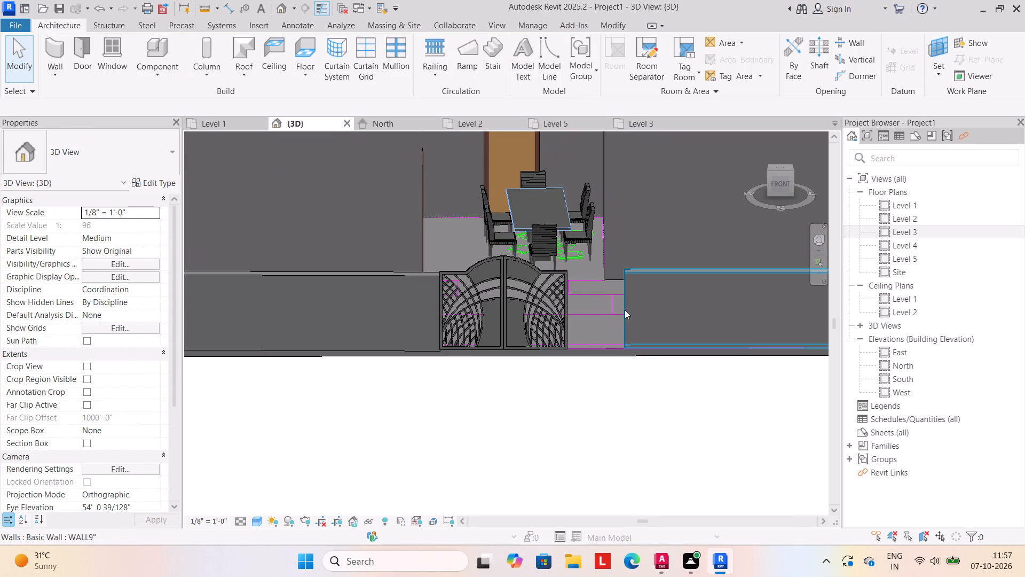
left_click(625, 310)
scroll(616, 381, "up", 4)
left_click_drag(628, 319, 540, 320)
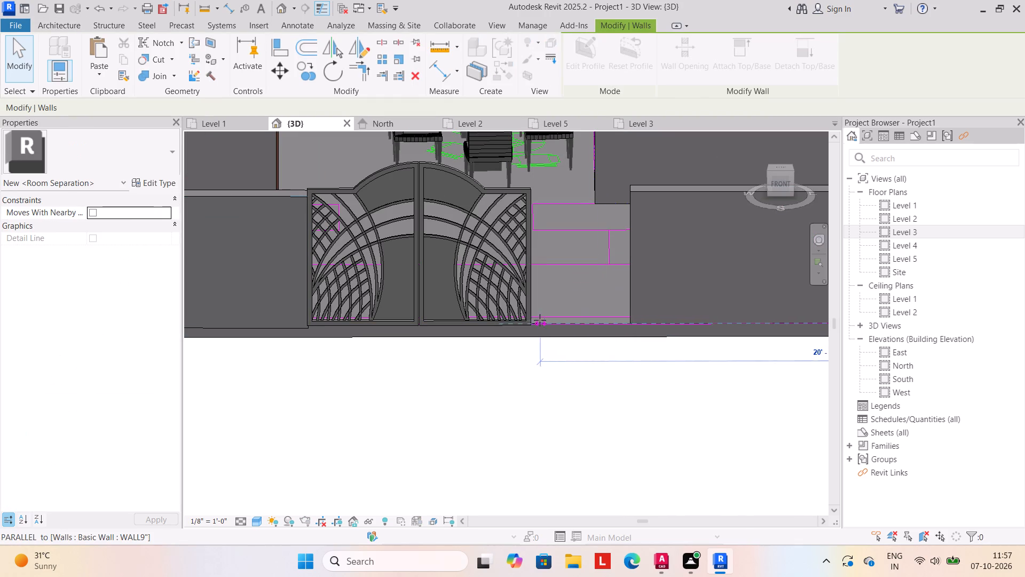
left_click_drag(540, 320, 533, 321)
left_click(495, 391)
scroll(494, 403, "down", 4)
scroll(515, 369, "up", 5)
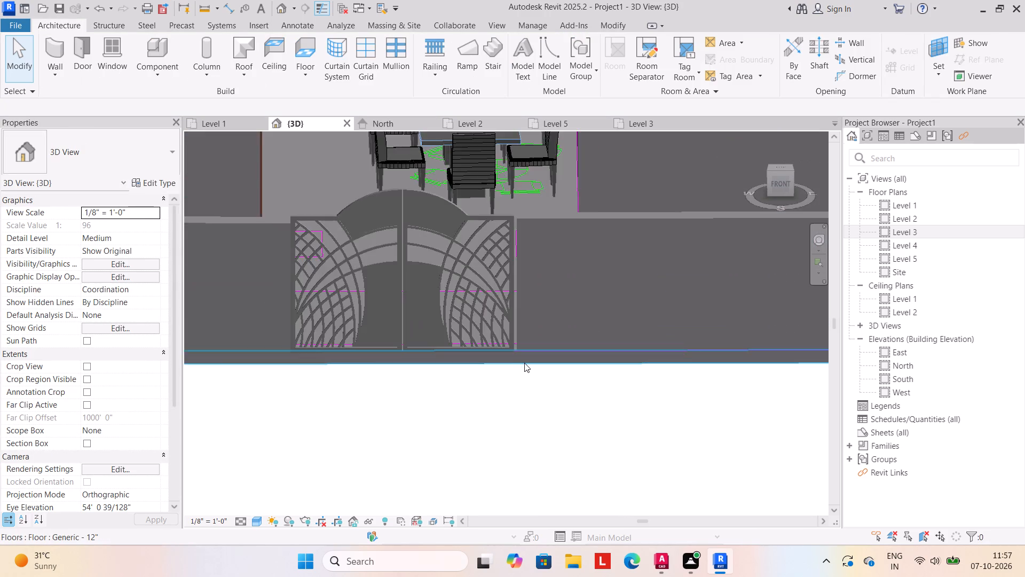
scroll(524, 363, "up", 5)
left_click(507, 317)
scroll(494, 341, "up", 5)
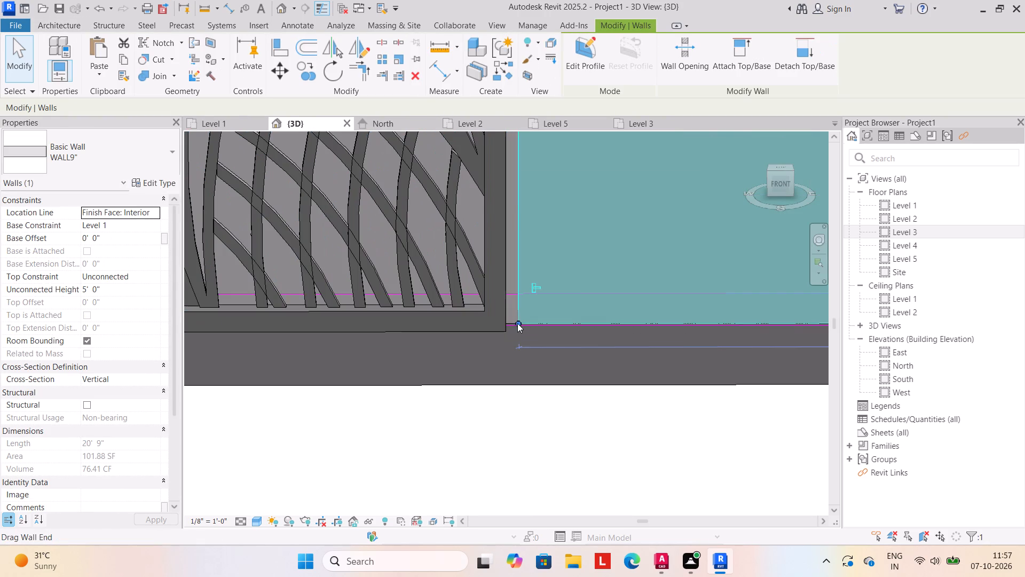
left_click_drag(519, 321, 506, 322)
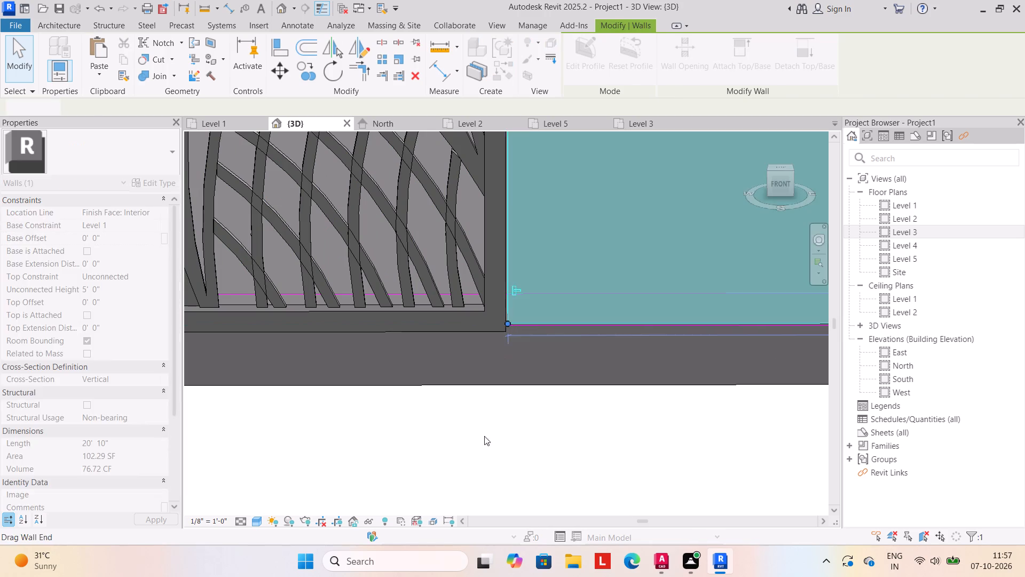
left_click(480, 445)
Examine the gate and the boundary walls in 3D from the front, from the side and from above.
scroll(483, 451, "down", 10)
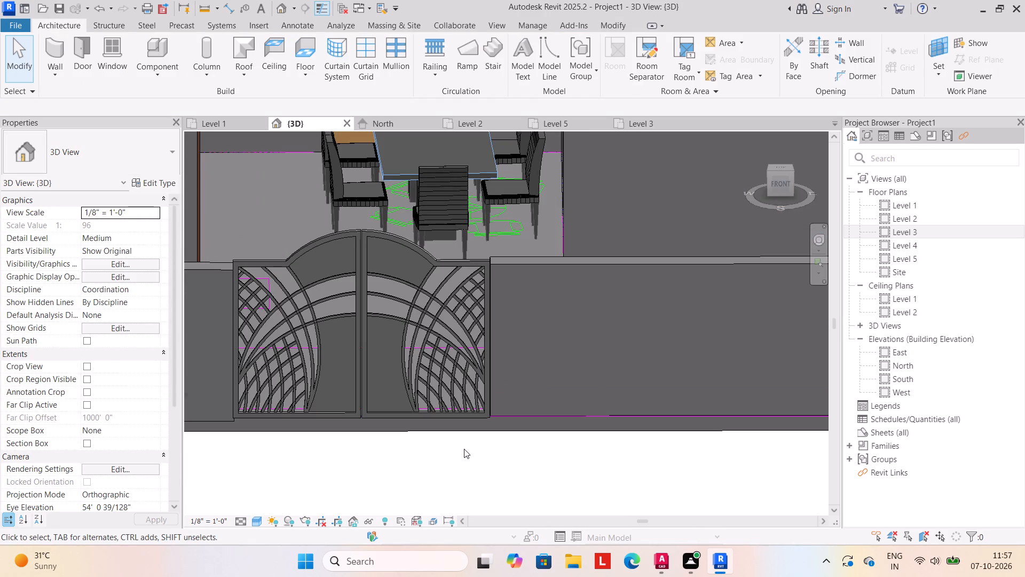
key("Right")
key("Up")
left_click(435, 458)
scroll(467, 455, "down", 11)
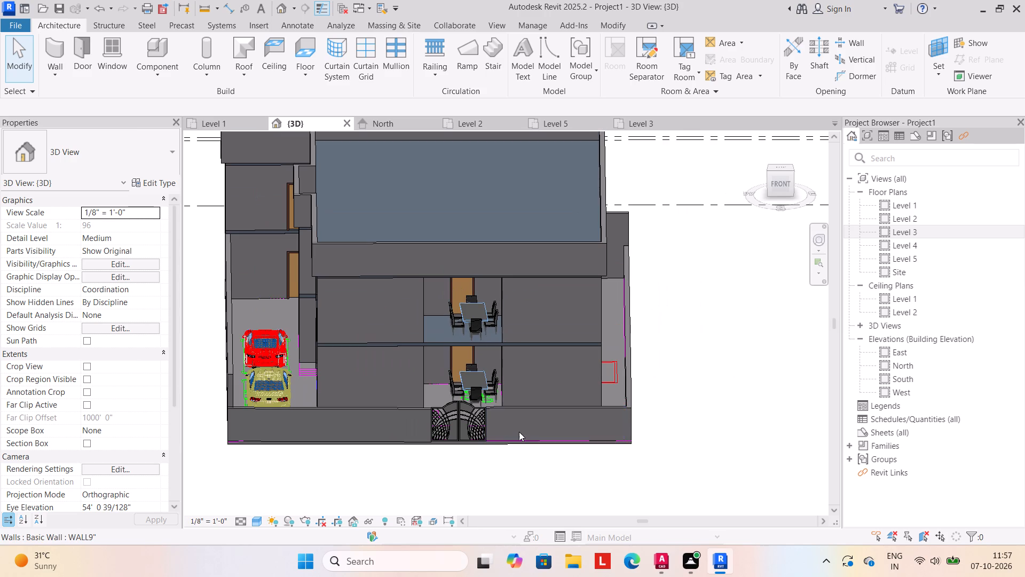
scroll(522, 432, "down", 2)
middle_click_drag(539, 424, 585, 392)
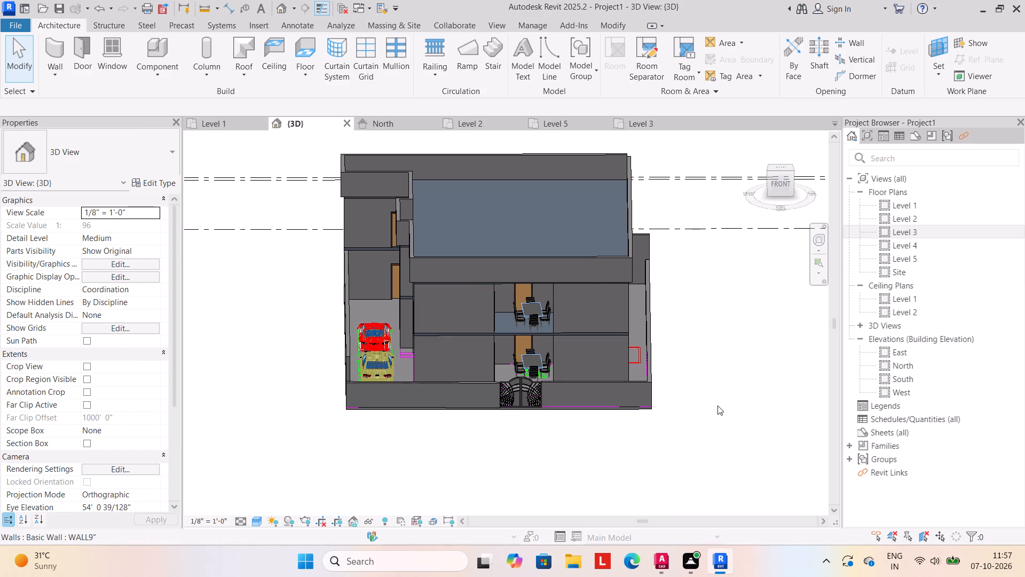
middle_click_drag(706, 532, 628, 535, "shift")
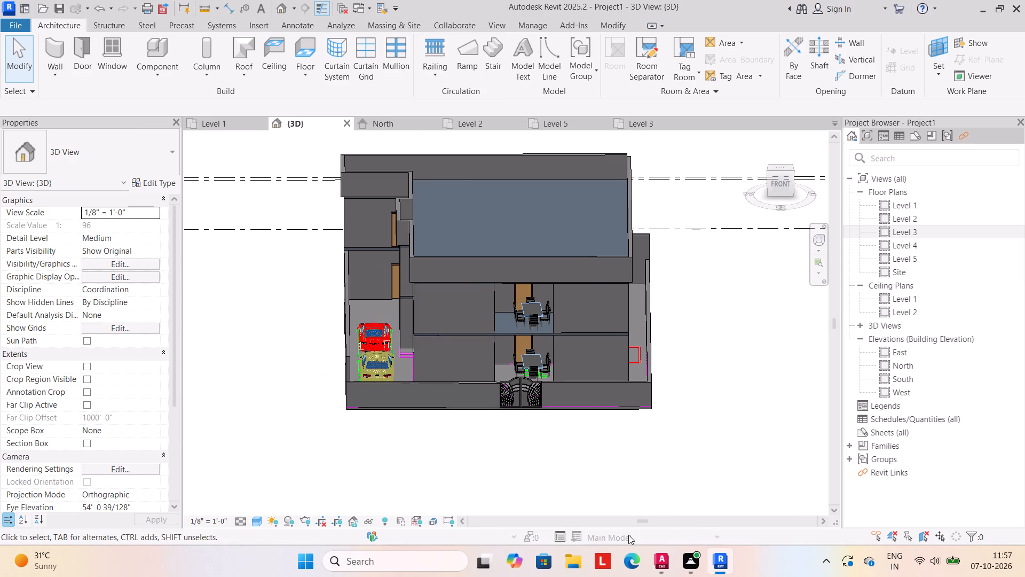
middle_click_drag(628, 535, 603, 510, "shift")
middle_click_drag(693, 445, 624, 408, "shift")
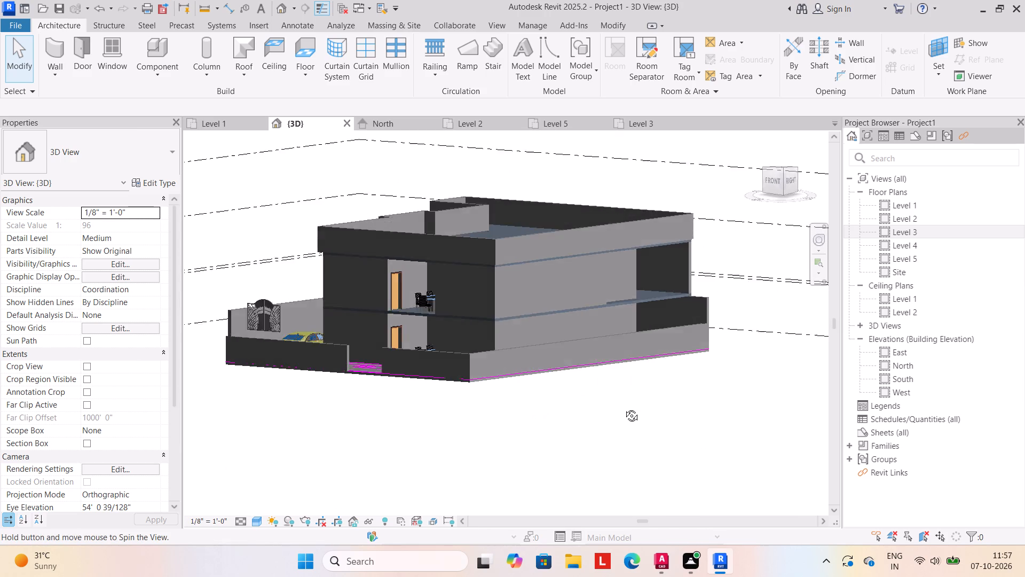
middle_click_drag(624, 408, 679, 430, "shift")
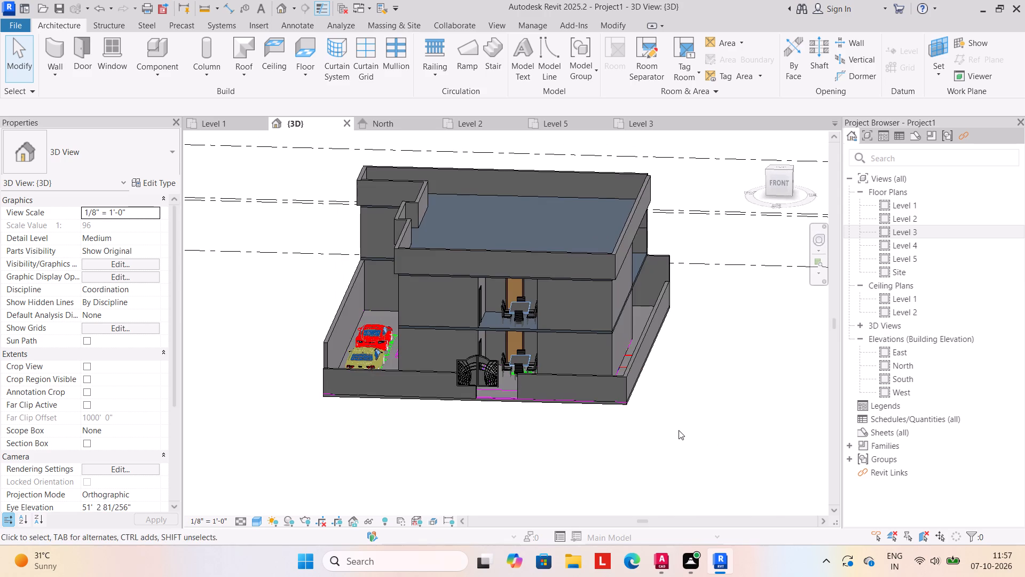
middle_click_drag(682, 425, 720, 436, "shift")
middle_click_drag(715, 441, 657, 435, "shift")
scroll(442, 436, "down", 2)
middle_click_drag(446, 438, 477, 440)
middle_click_drag(475, 472, 513, 465, "shift")
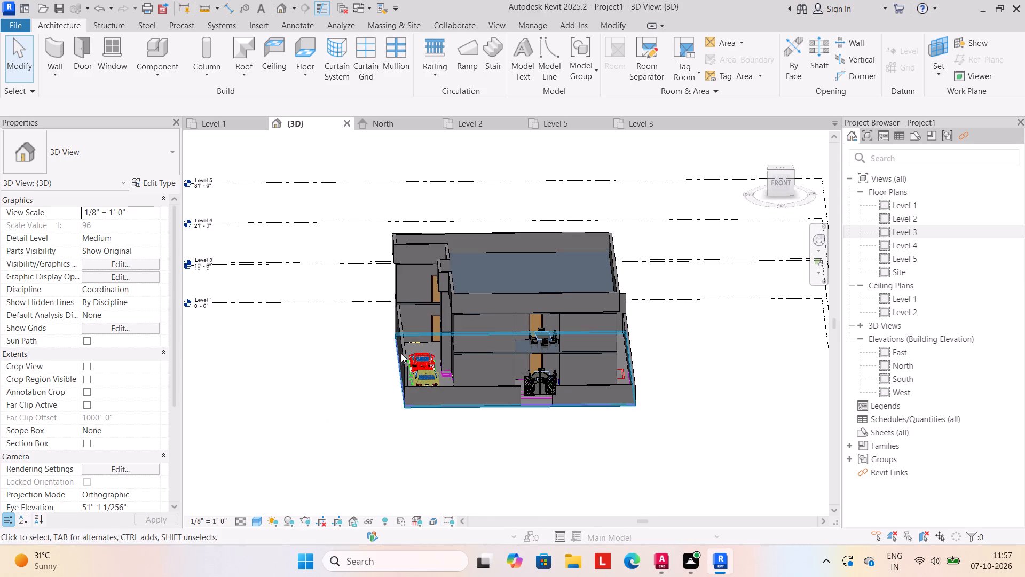
Set the unconnected height of the parking-side boundary wall to 5'-0".
left_click(404, 352)
left_click(132, 290)
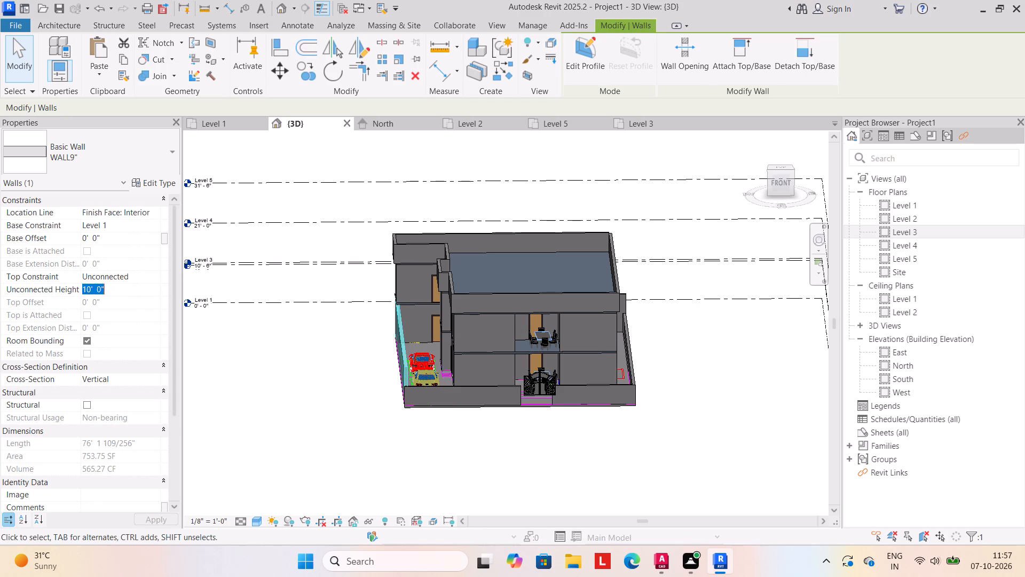
key("6")
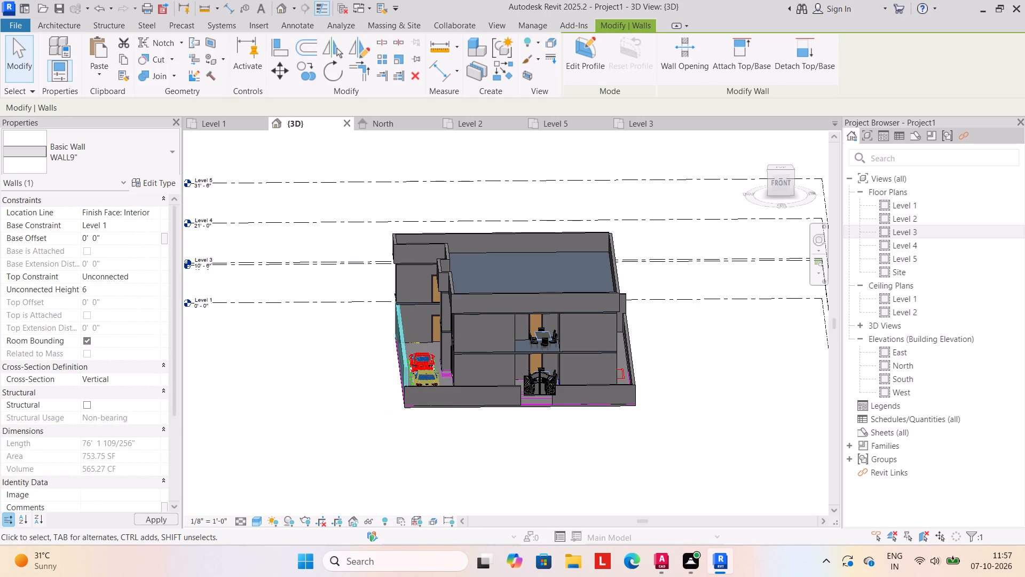
key("BackSpace")
type("5'")
key("Return")
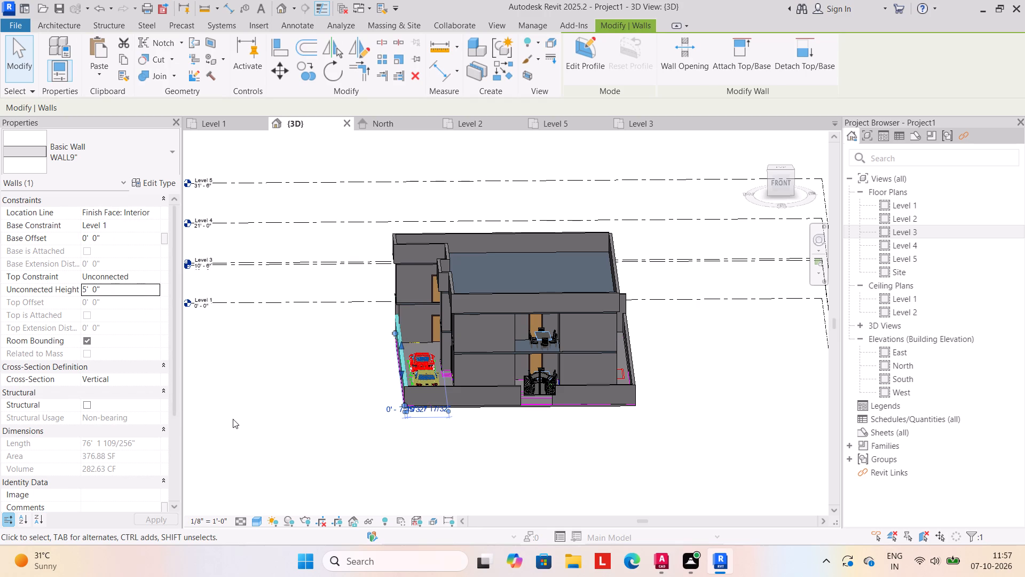
left_click(233, 419)
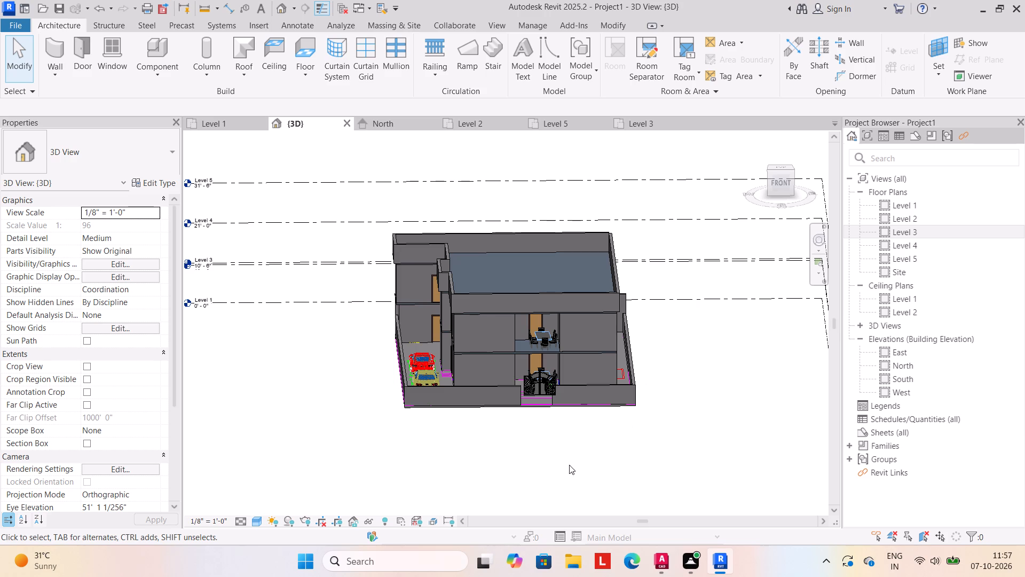
Change the gate's level to Level 1.
middle_click_drag(468, 494, 561, 448, "shift")
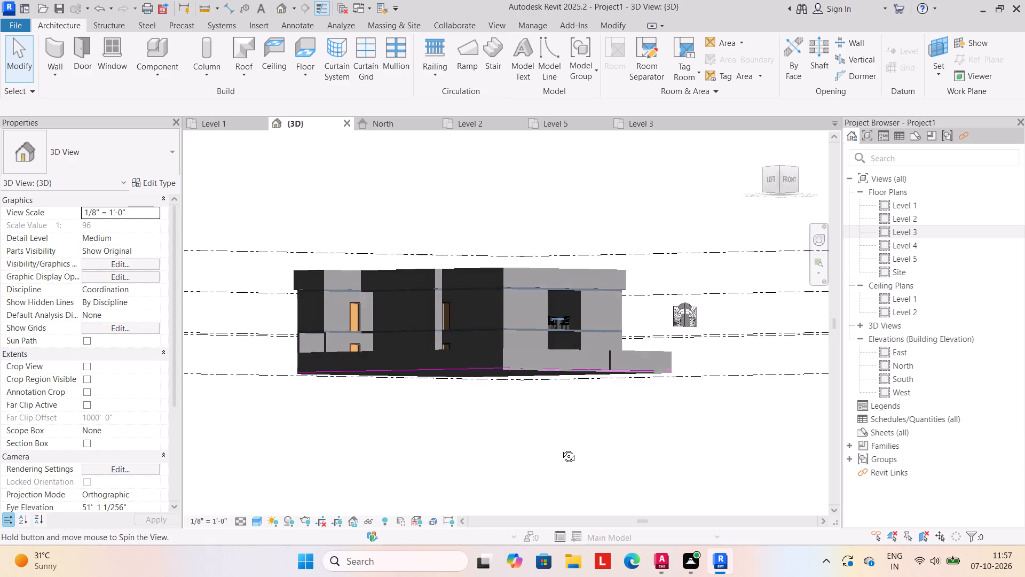
middle_click_drag(561, 448, 433, 482, "shift")
scroll(445, 475, "down", 1)
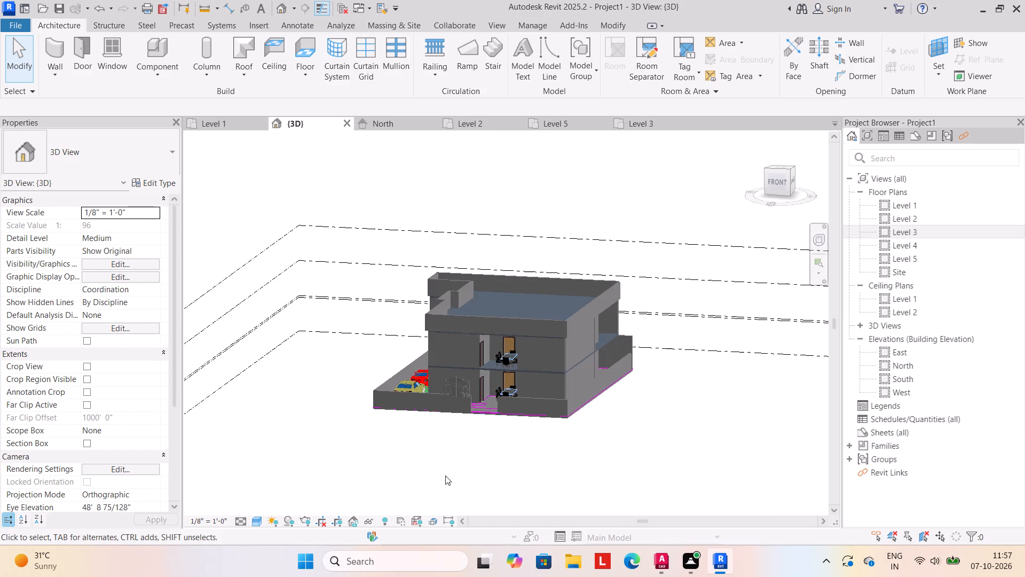
middle_click_drag(445, 475, 466, 454)
left_click(476, 363)
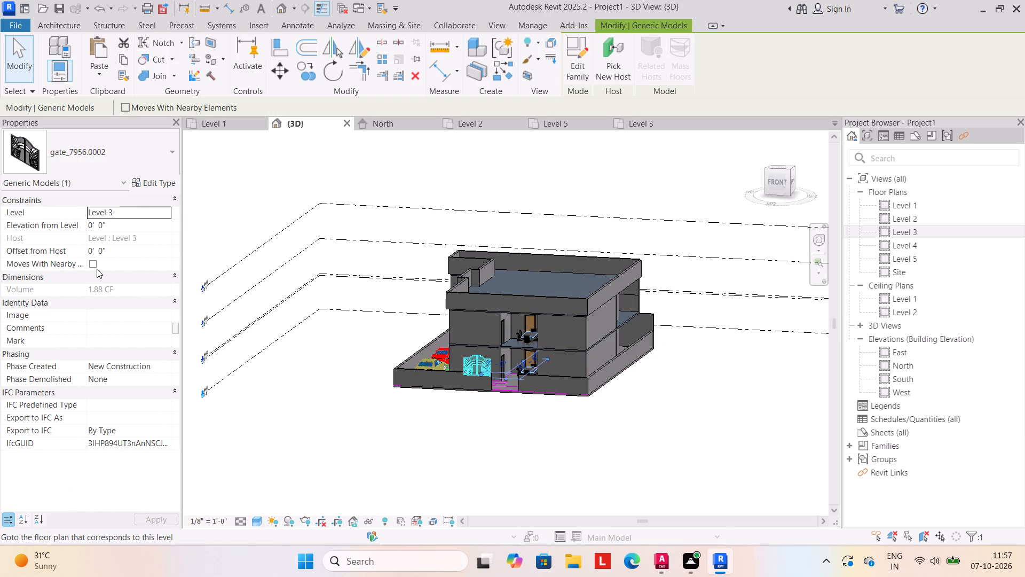
left_click(163, 210)
left_click(145, 226)
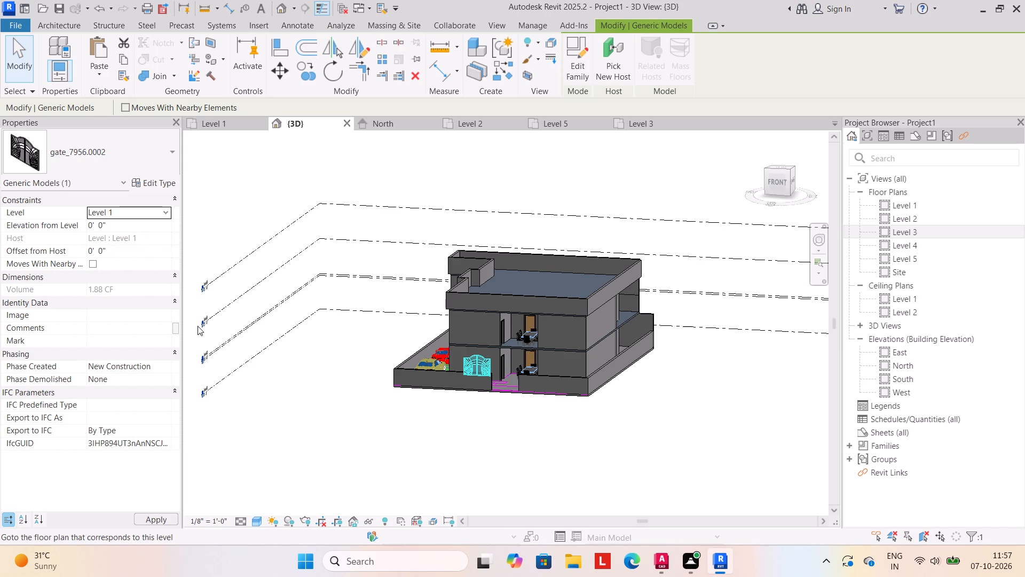
left_click(353, 408)
Move the gate from in front of the house back into the front boundary wall opening.
left_click(478, 399)
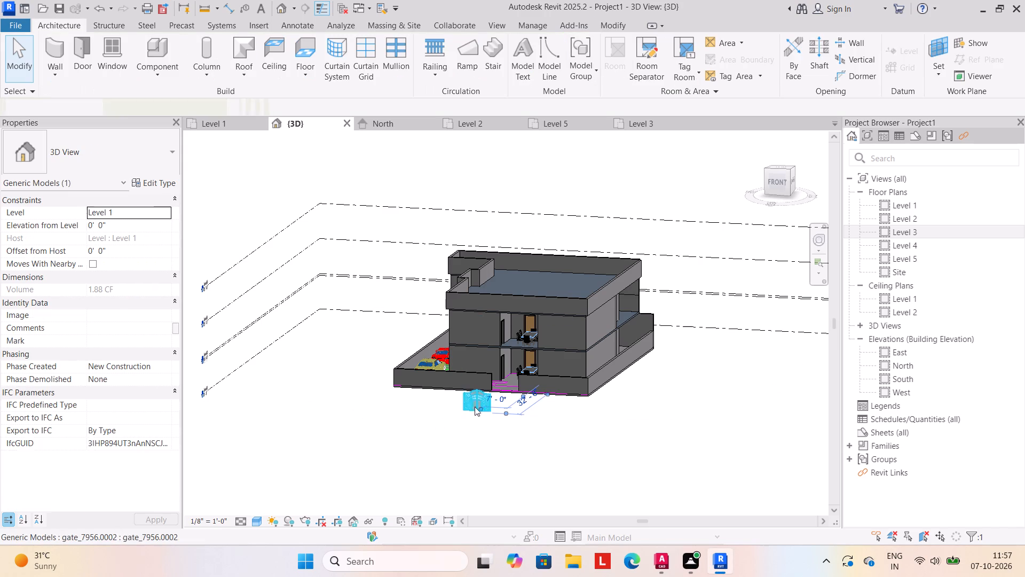
scroll(468, 398, "up", 5)
left_click(279, 72)
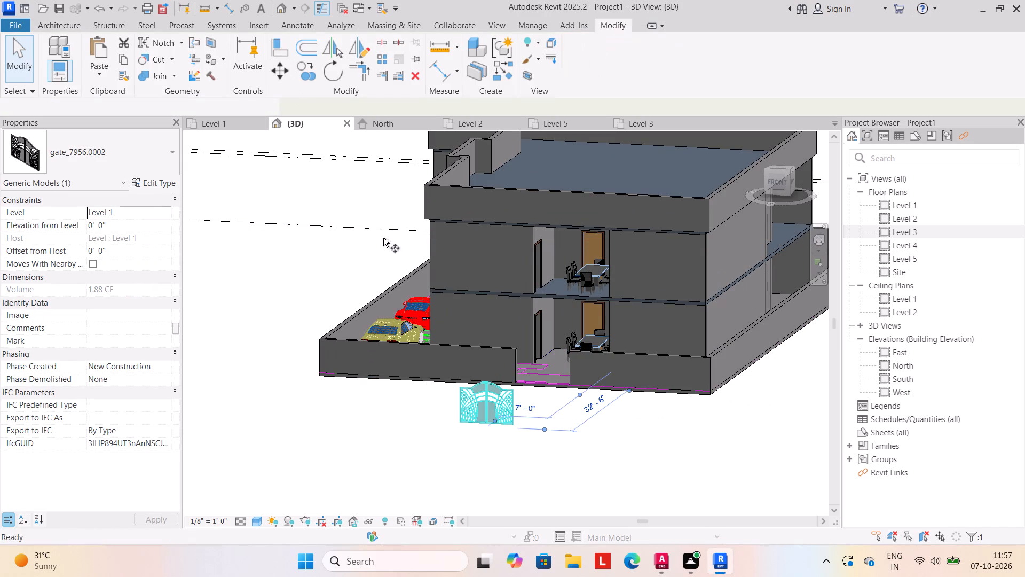
left_click(480, 420)
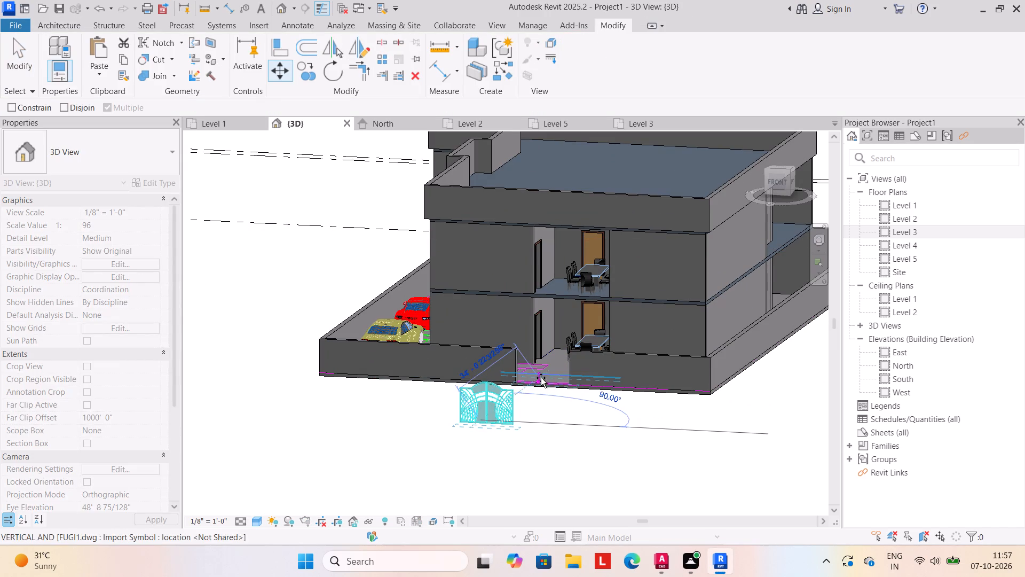
left_click(541, 378)
left_click(488, 467)
Nudge the gate outward and sideways in the 3D view so it fills the front boundary wall opening.
middle_click_drag(487, 496, 557, 484, "shift")
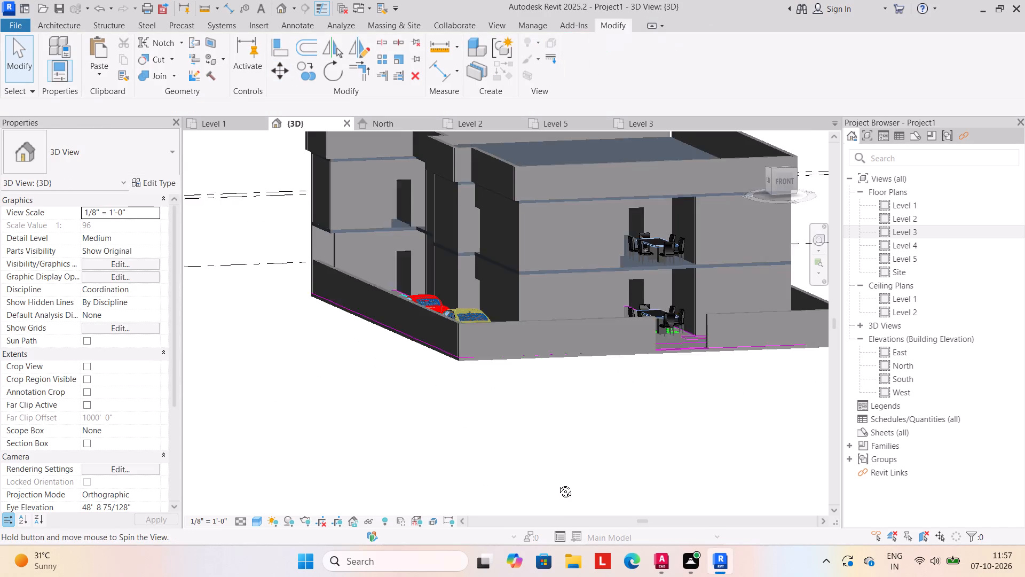
middle_click_drag(557, 484, 557, 482, "shift")
scroll(667, 344, "up", 7)
left_click(704, 344)
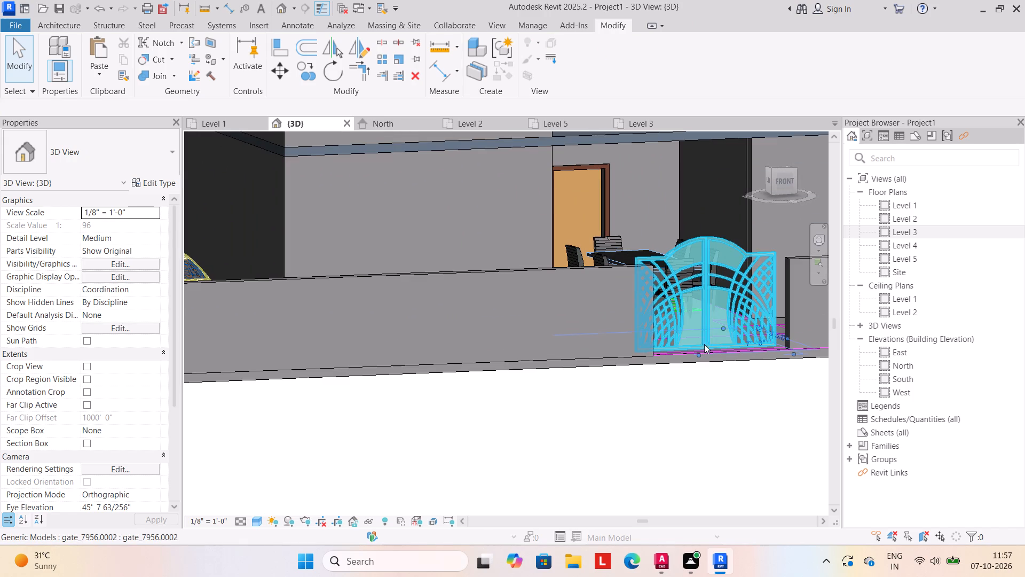
key("Down")
key("Down")
key("Down")
key("Down")
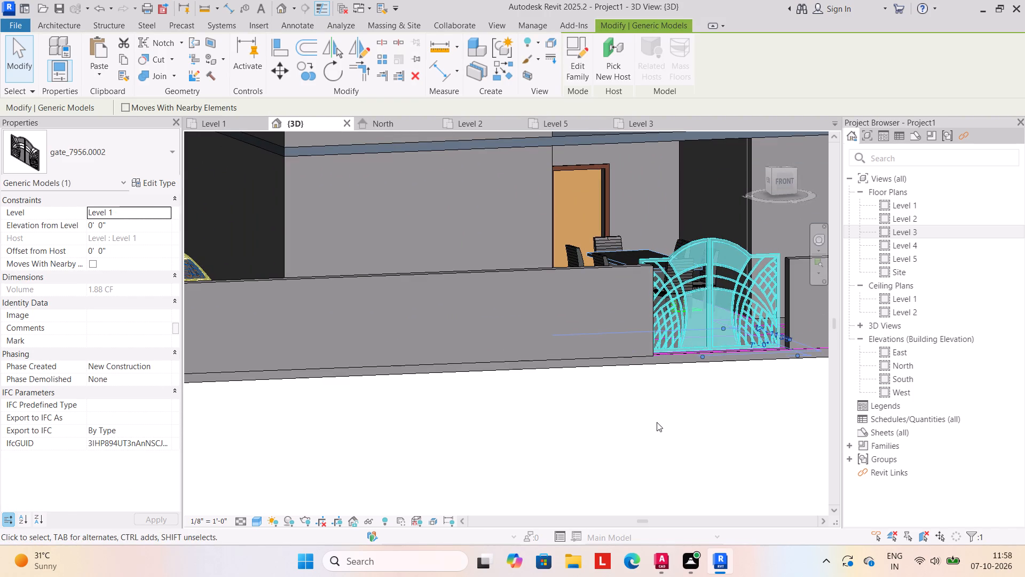
key("Down")
key("Down")
key("Down")
key("Down")
key("Down")
key("Down")
key("Down")
key("Down")
key("Down")
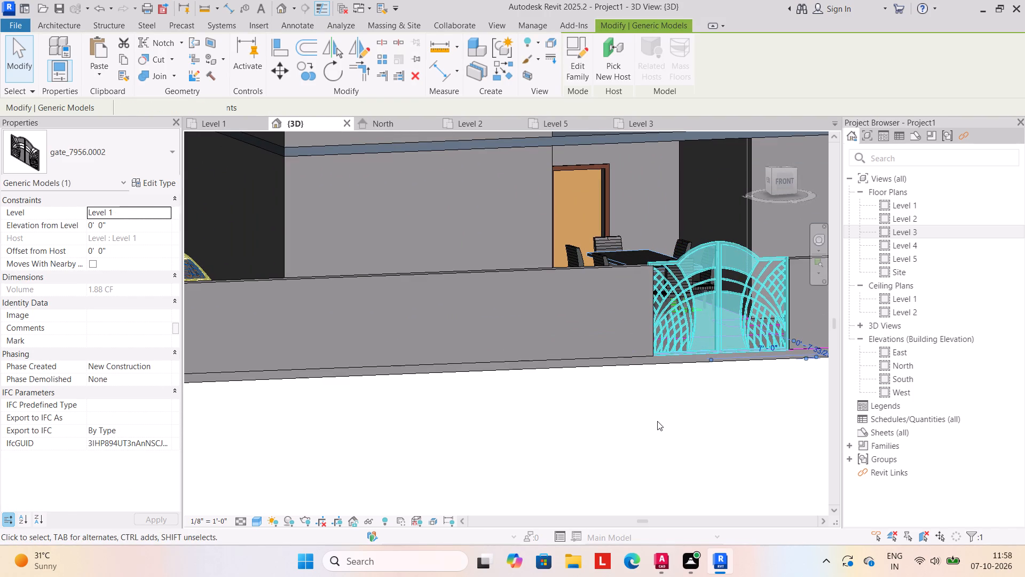
key("Right")
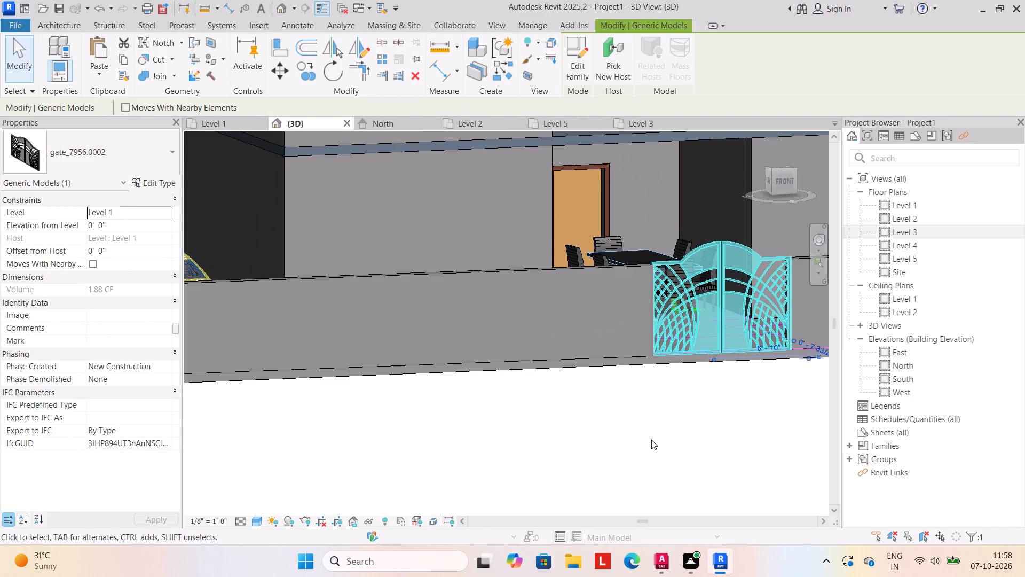
key("Down")
key("Down")
key("Left")
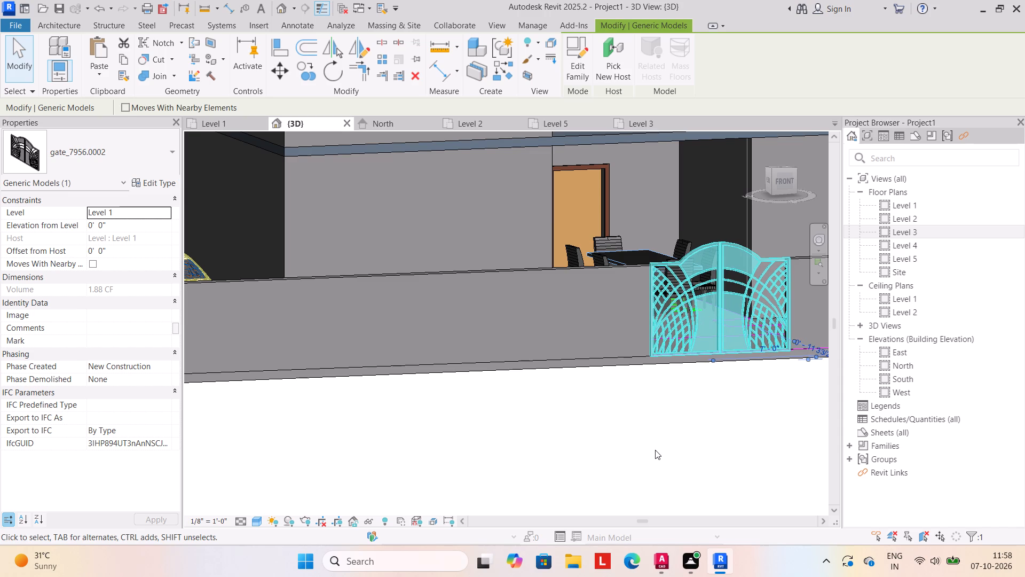
left_click(658, 459)
scroll(658, 463, "down", 4)
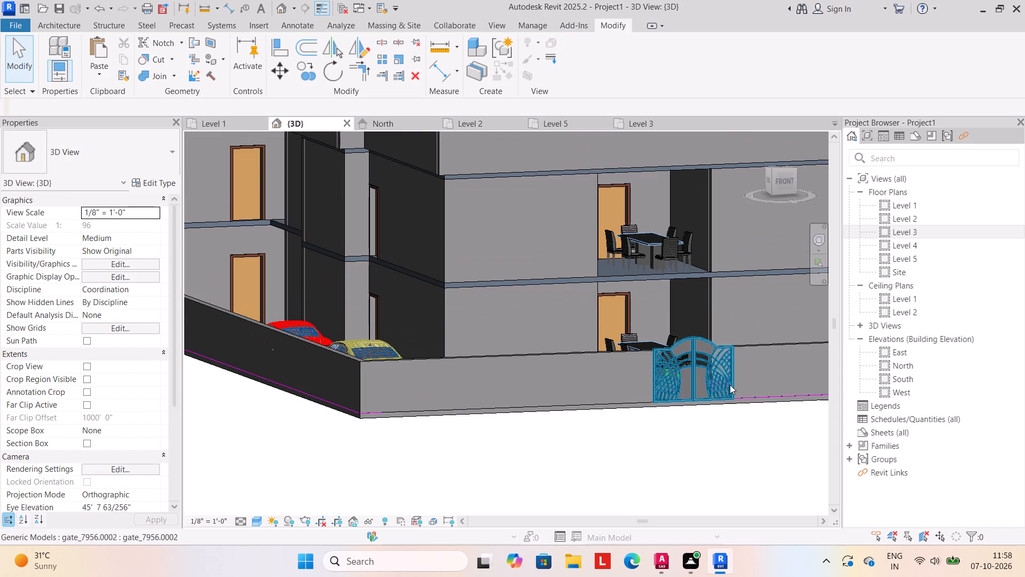
left_click(730, 385)
key("Up")
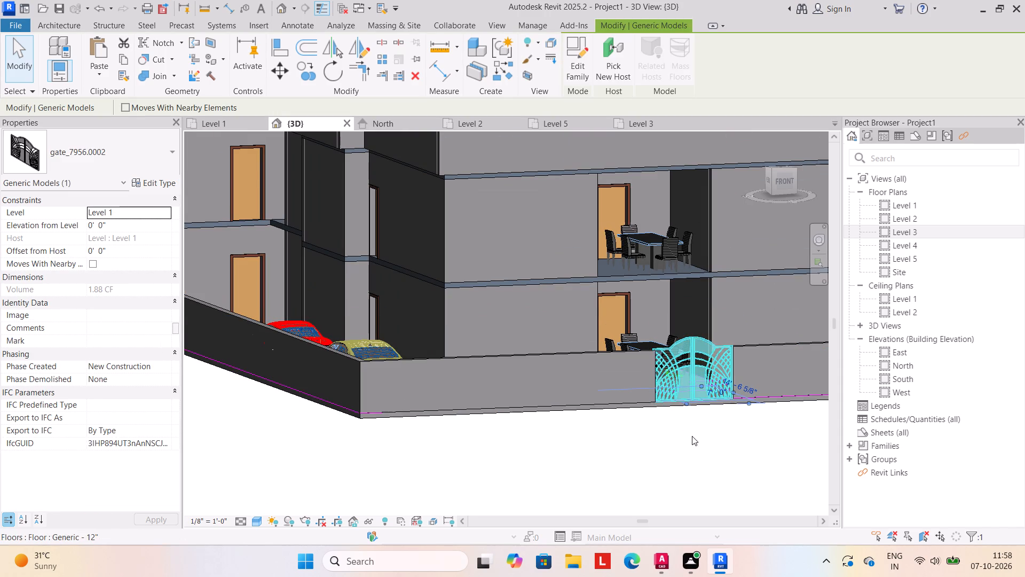
left_click(692, 436)
Look through the project materials offered by the Paint tool for the house's surfaces.
scroll(755, 407, "up", 4)
scroll(684, 423, "down", 3)
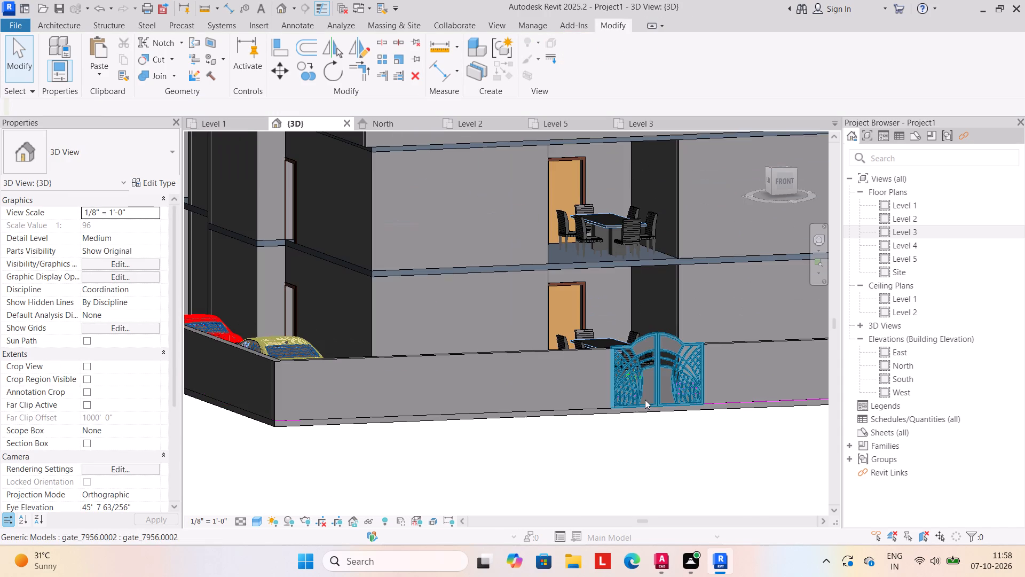
scroll(514, 453, "down", 4)
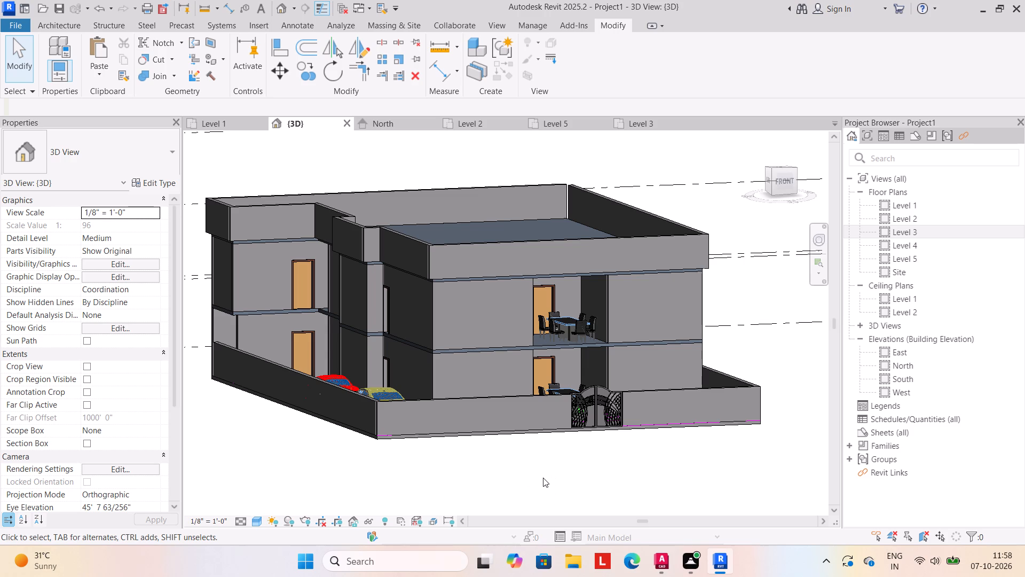
scroll(571, 477, "down", 2)
middle_click_drag(540, 459, 507, 455)
middle_click_drag(580, 466, 546, 446, "shift")
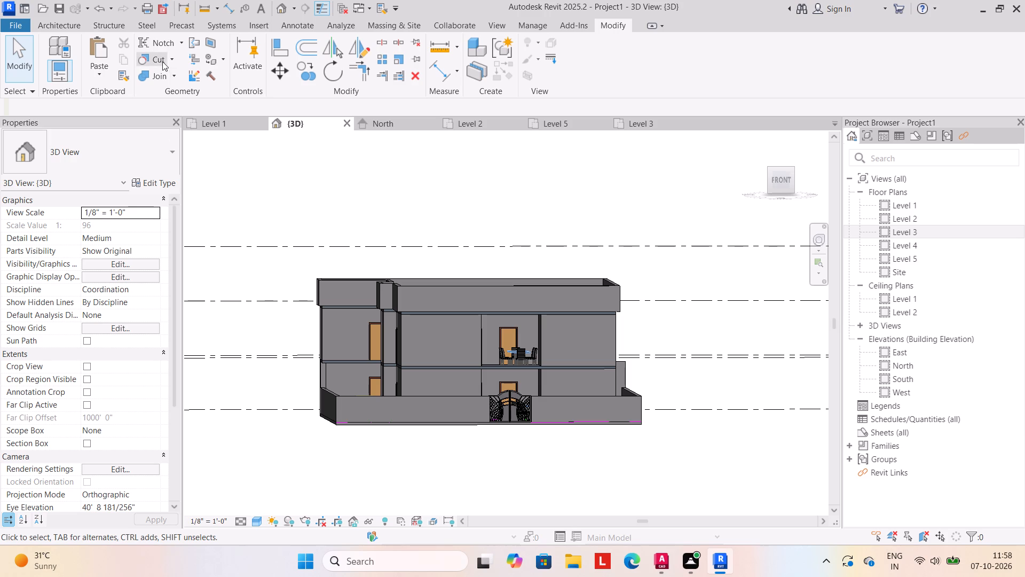
left_click(218, 57)
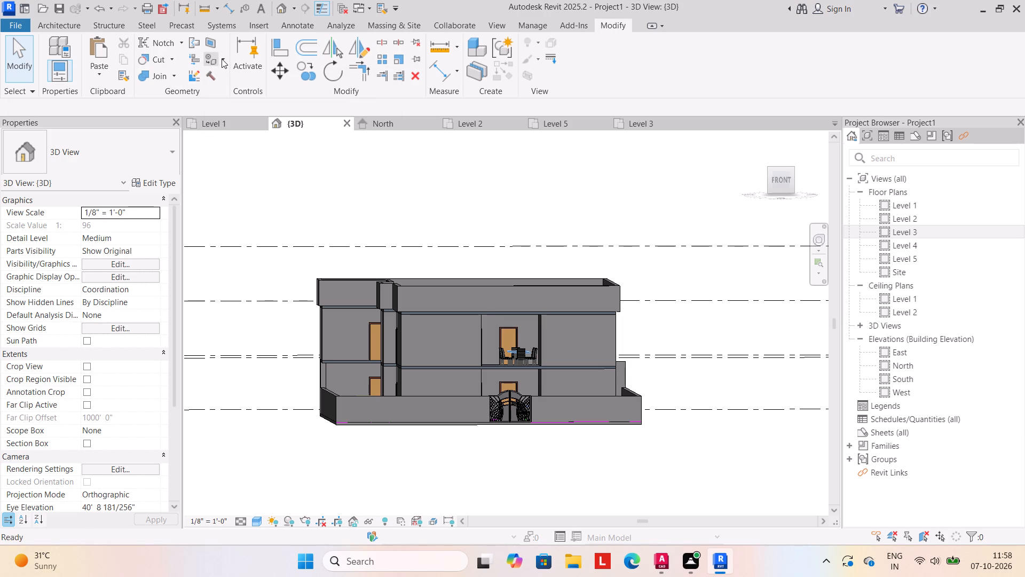
left_click(222, 59)
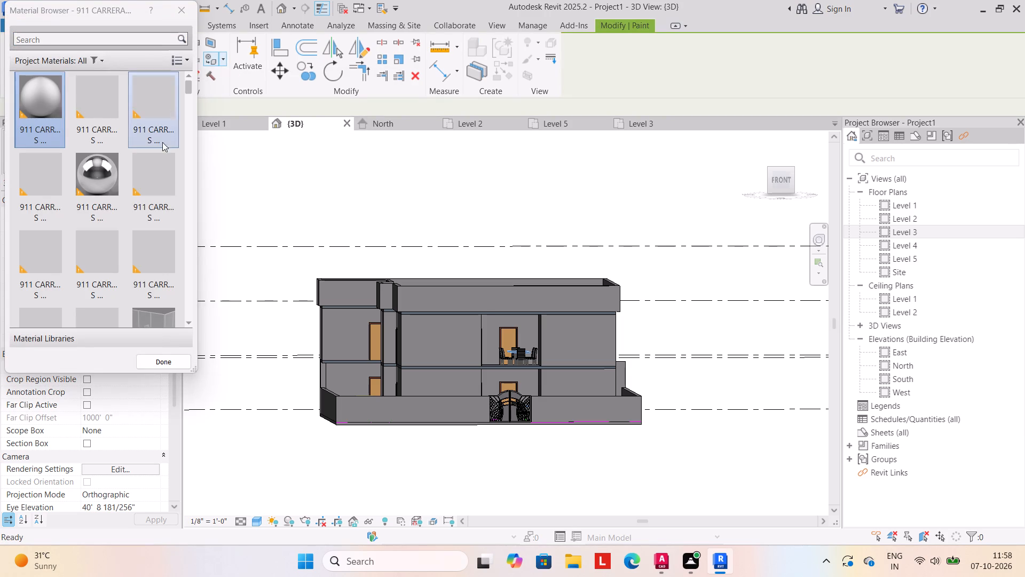
scroll(135, 170, "down", 12)
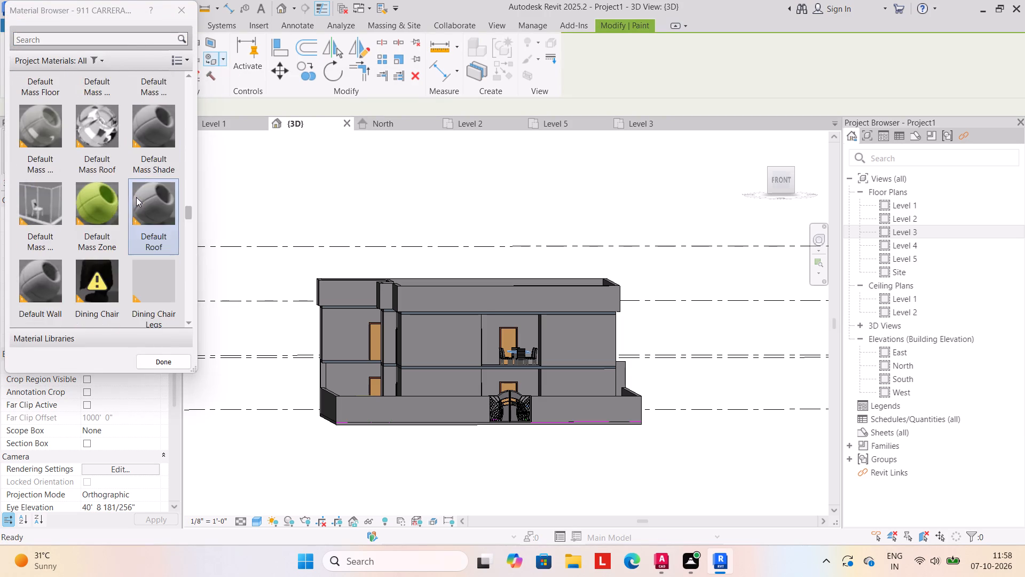
scroll(136, 201, "down", 12)
scroll(127, 269, "down", 10)
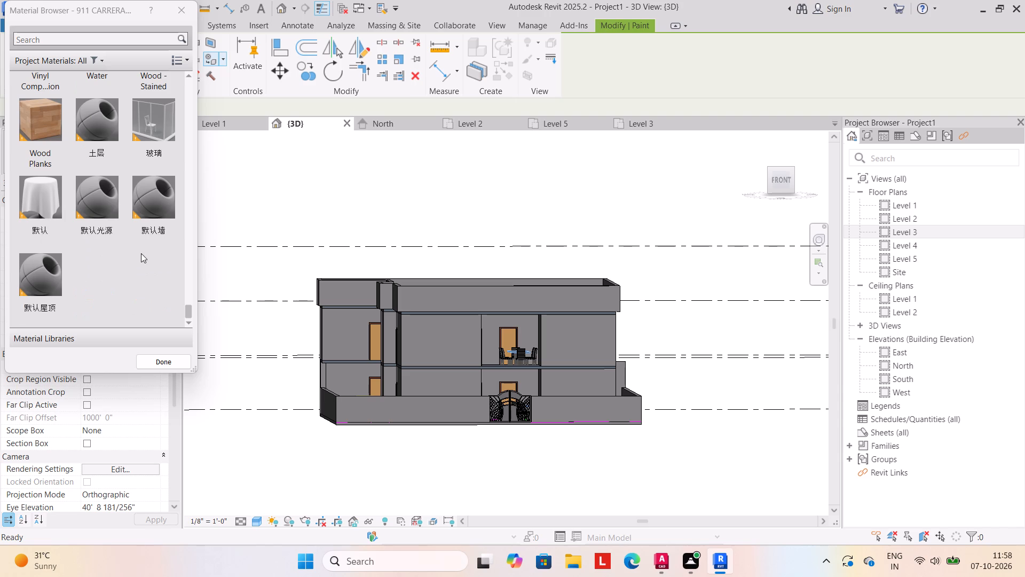
scroll(141, 253, "down", 2)
left_click(185, 11)
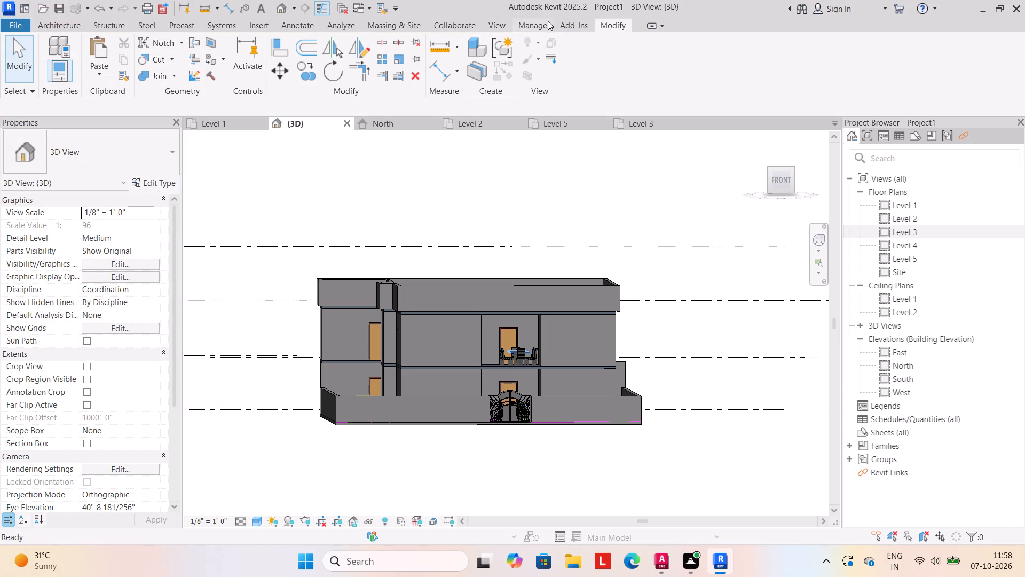
Look through the project's full material list, the 默认光源 material and the appearance asset library.
left_click(533, 23)
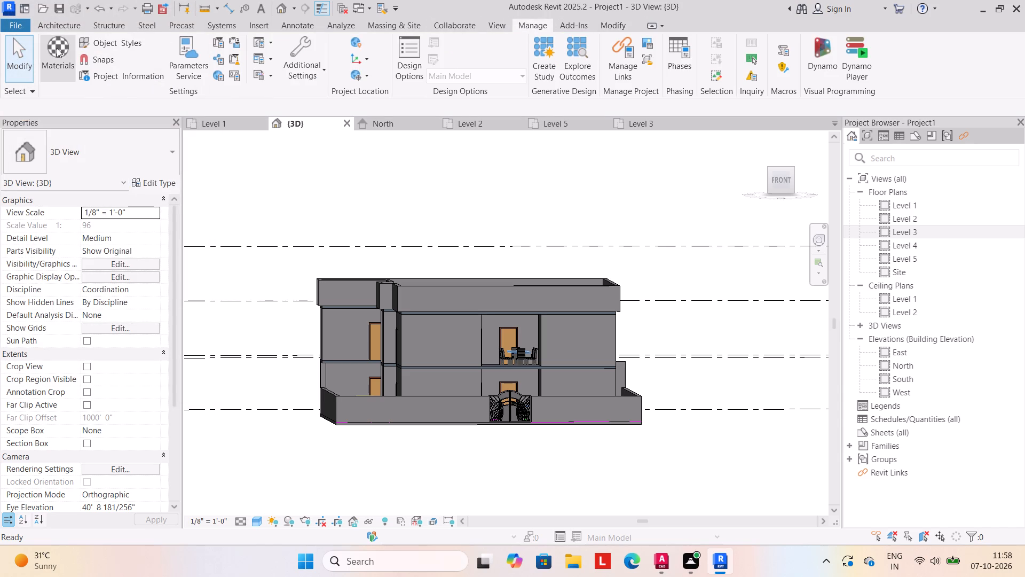
left_click(57, 48)
scroll(591, 316, "down", 5)
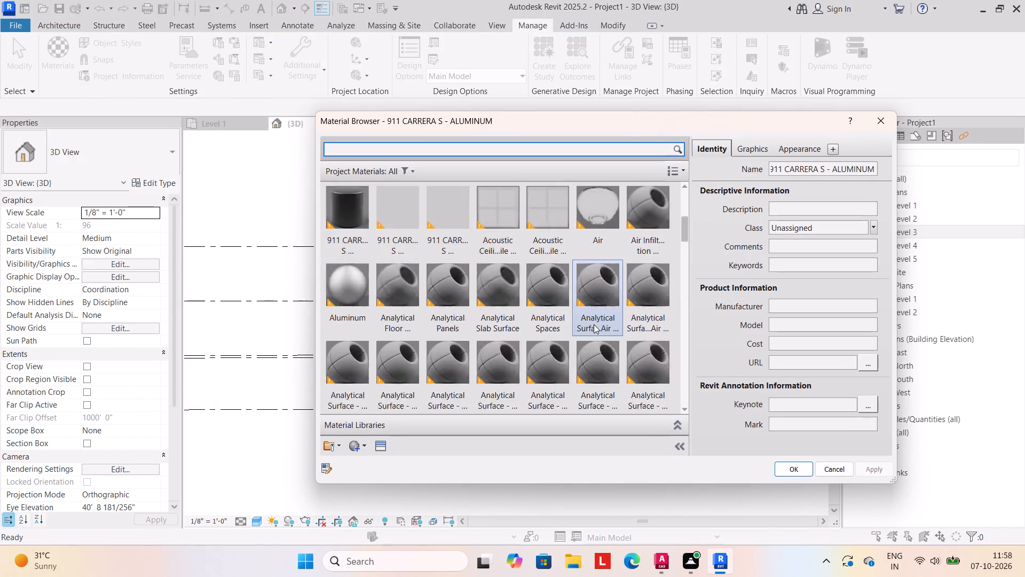
scroll(559, 320, "up", 16)
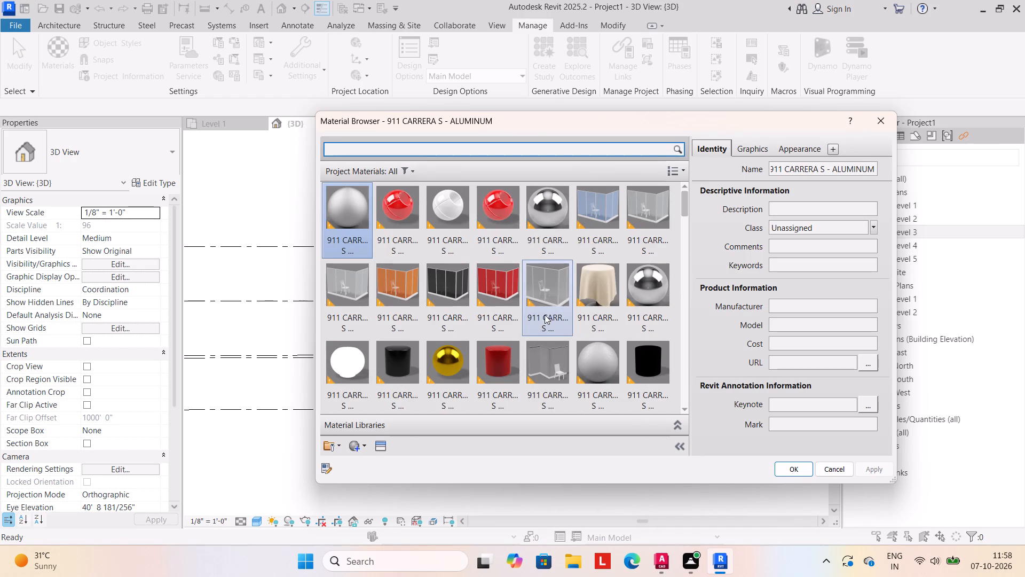
scroll(546, 315, "down", 15)
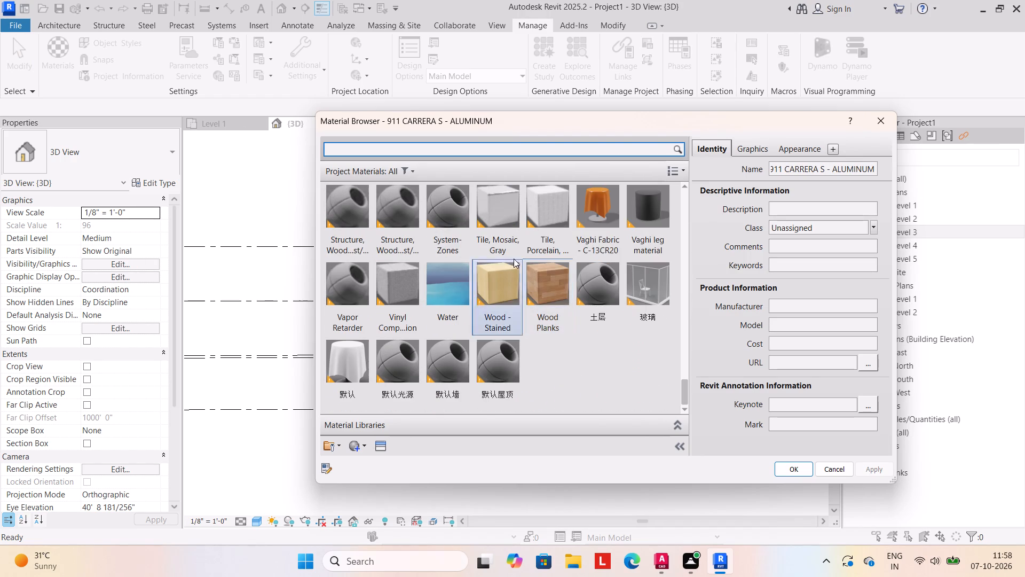
scroll(515, 261, "up", 10)
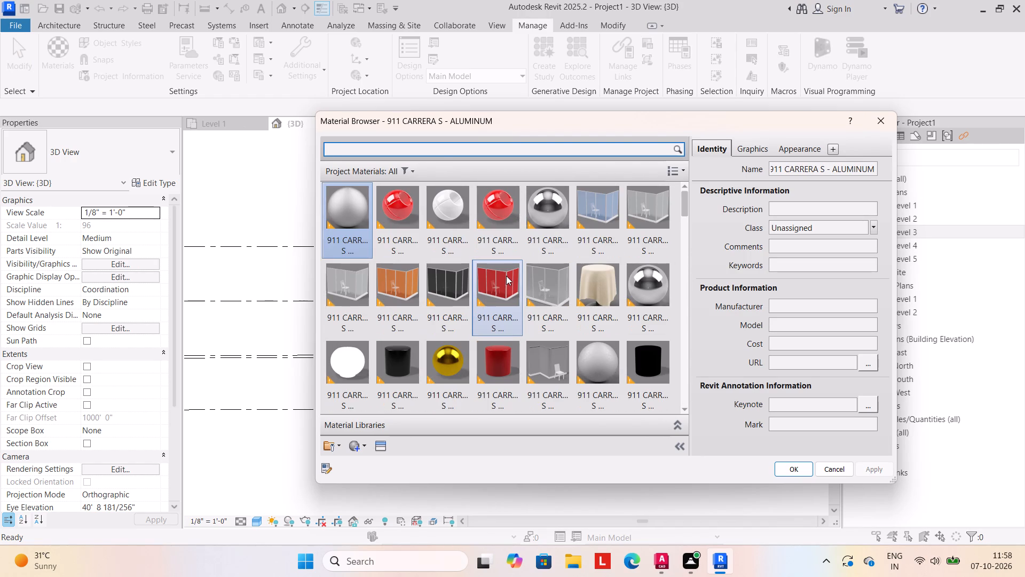
scroll(506, 276, "up", 5)
scroll(502, 289, "down", 5)
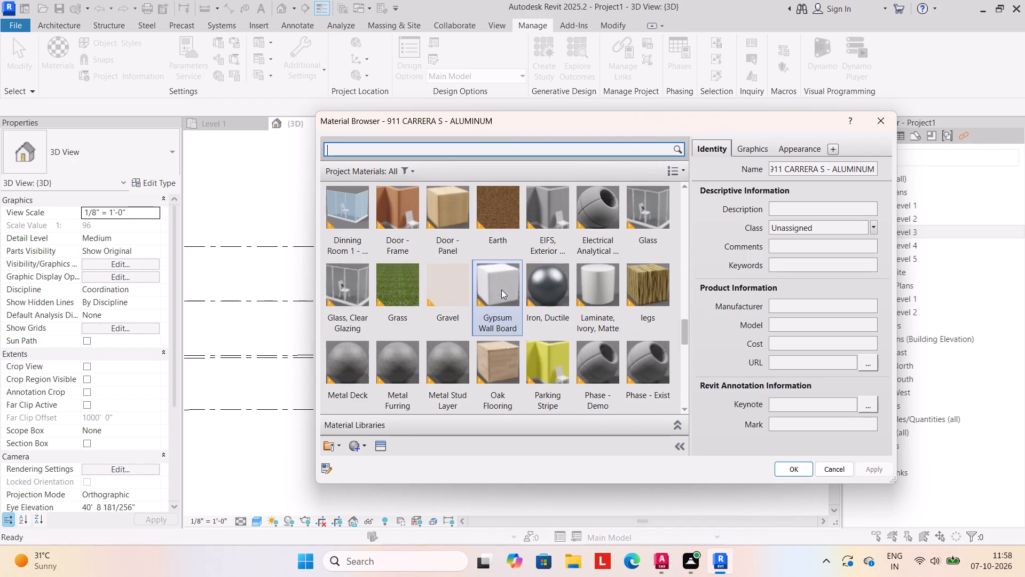
scroll(425, 308, "down", 3)
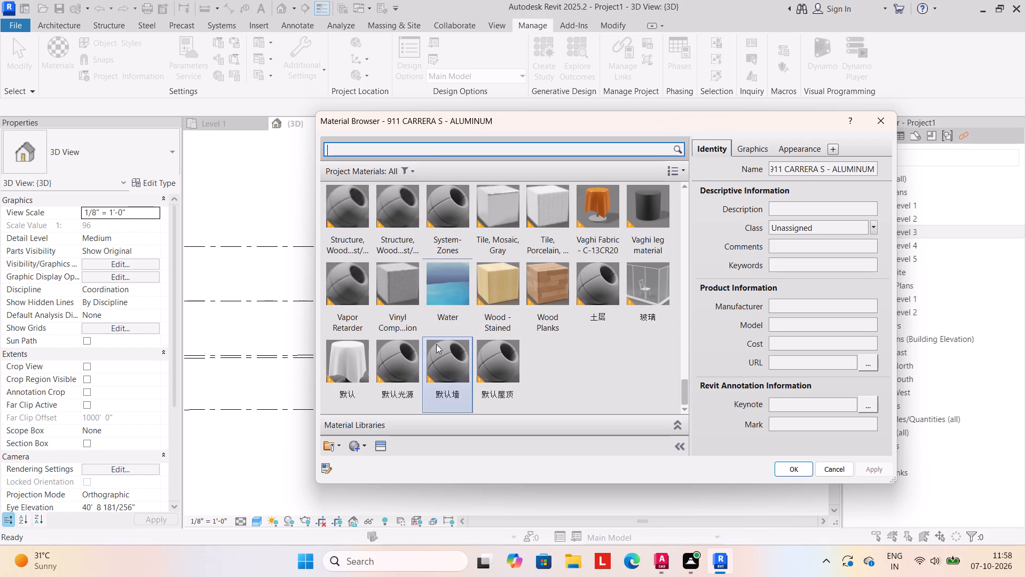
left_click(399, 358)
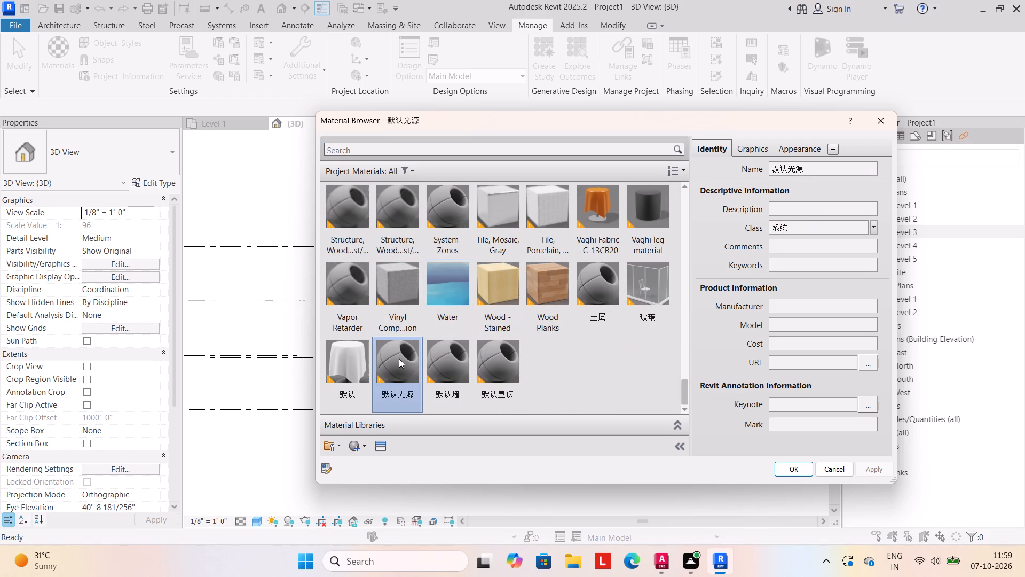
left_click(399, 358)
double_click(398, 358)
left_click(377, 445)
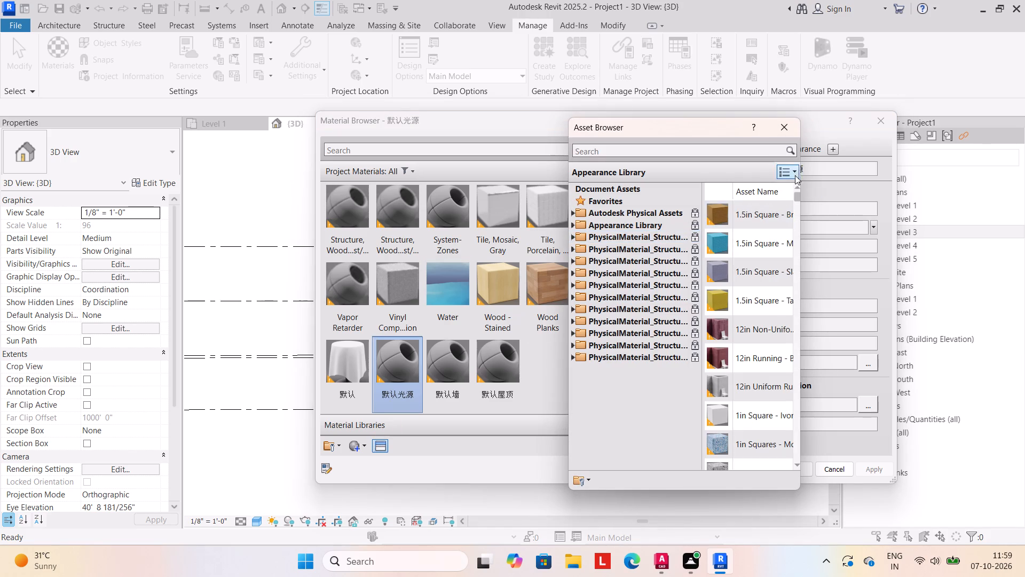
left_click(785, 125)
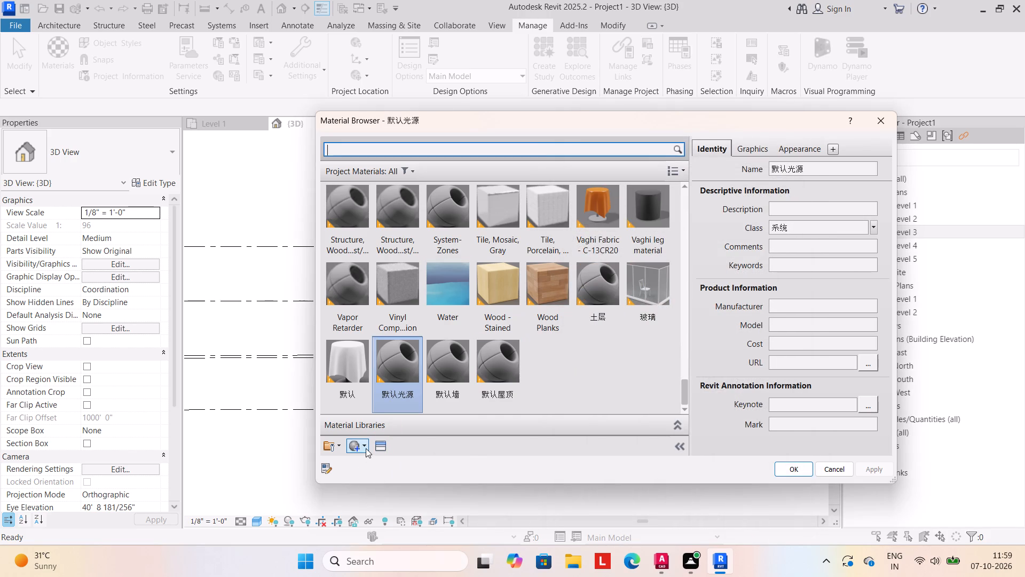
Create a new project material and name it WALL6.
left_click(366, 448)
left_click(375, 462)
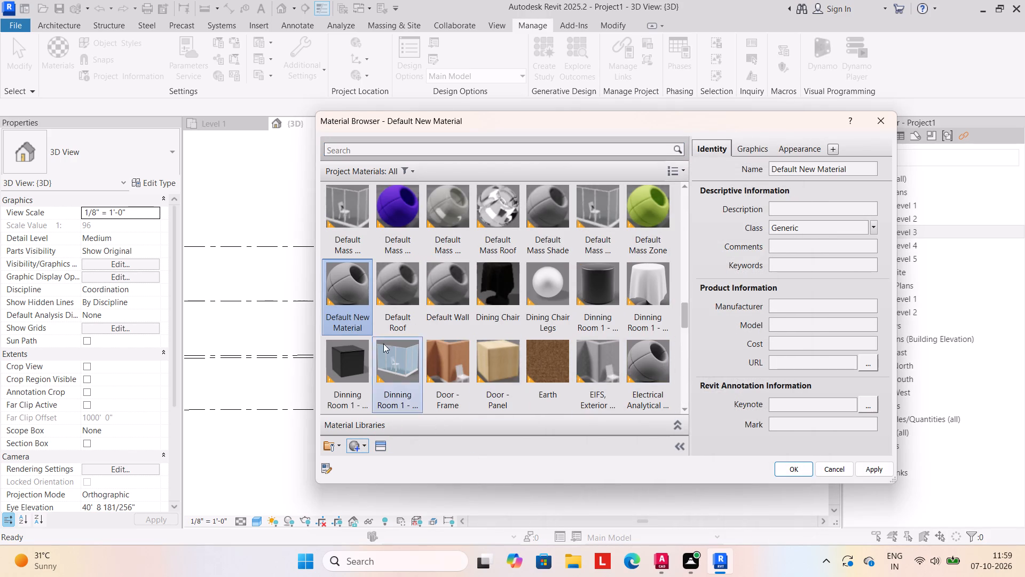
right_click(359, 313)
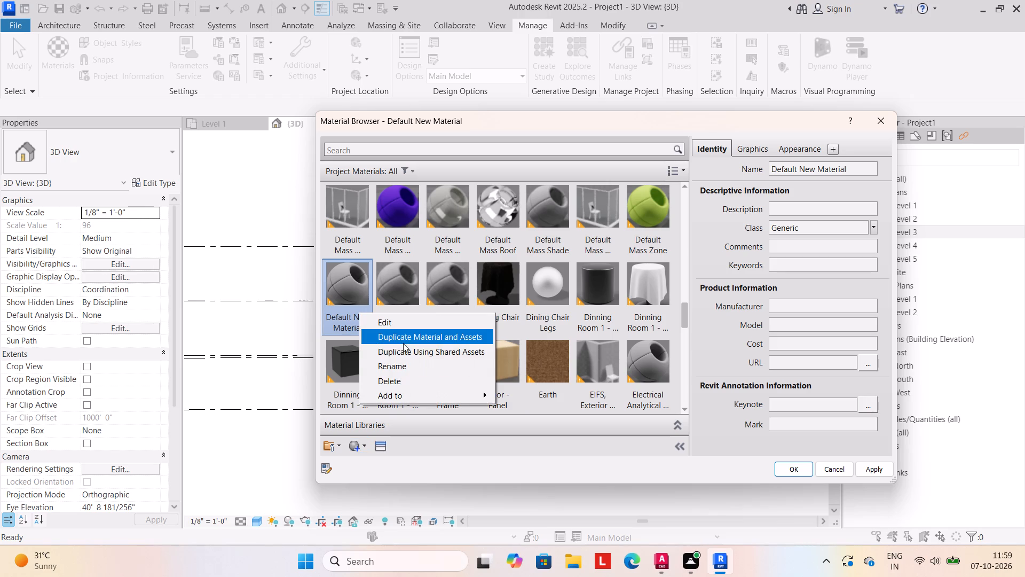
left_click(413, 367)
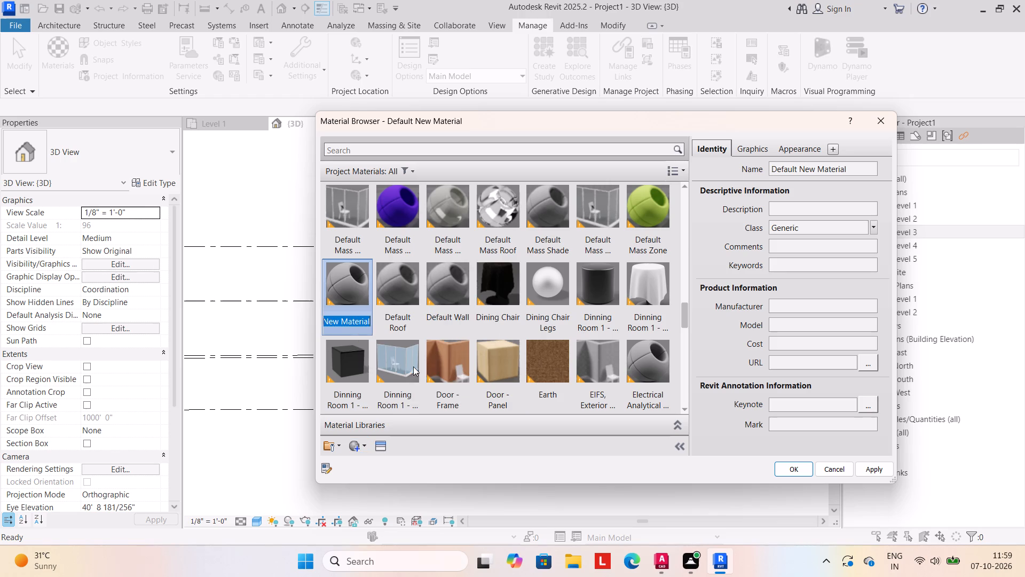
key("BackSpace")
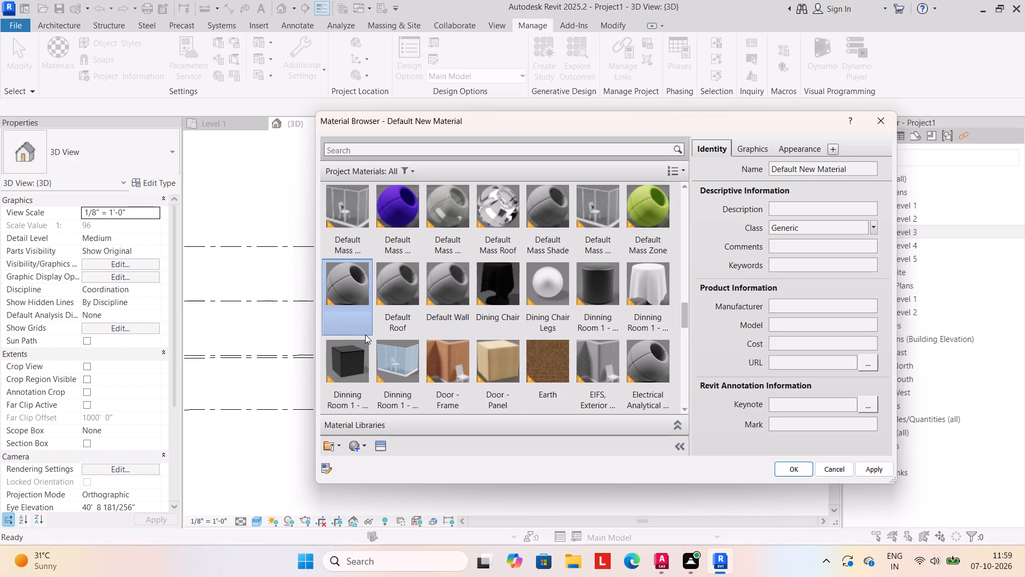
type("WALL")
key("6")
Set the appearance colour of the WALL6 material to RGB 200, 200, 200.
left_click(805, 147)
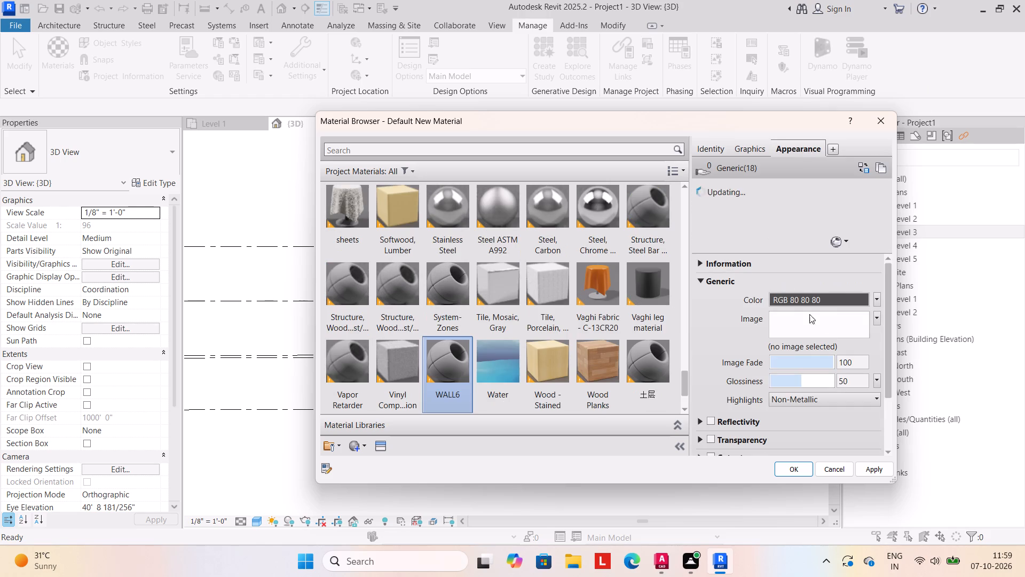
left_click(861, 299)
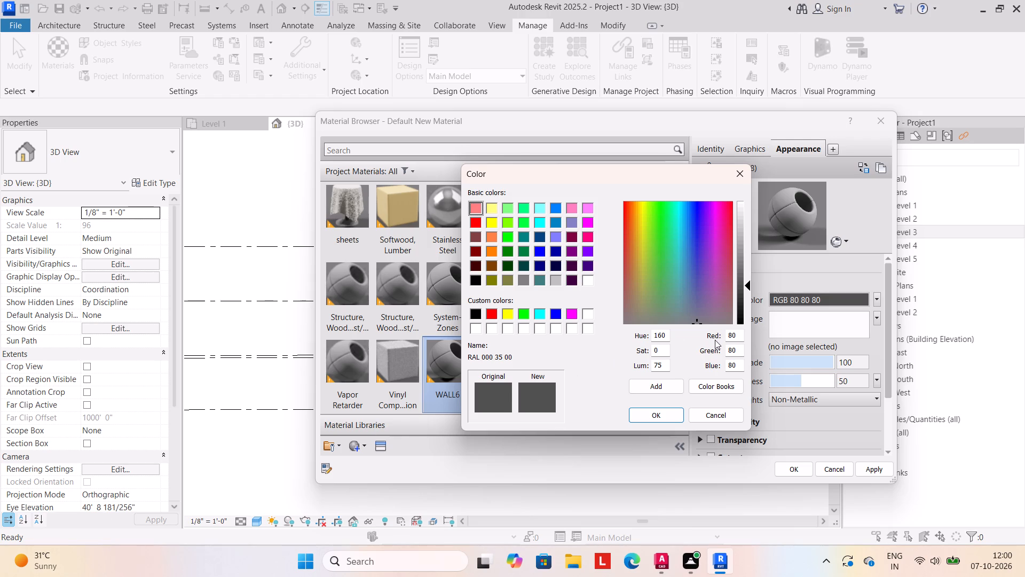
left_click(740, 338)
key("BackSpace")
key("BackSpace")
type("200")
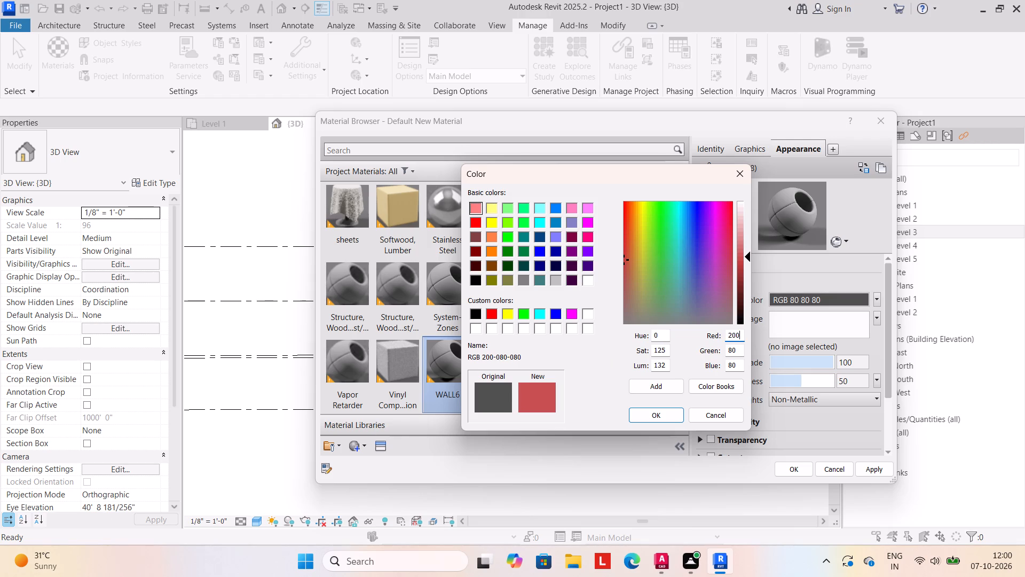
left_click(737, 349)
key("BackSpace")
key("BackSpace")
type("200")
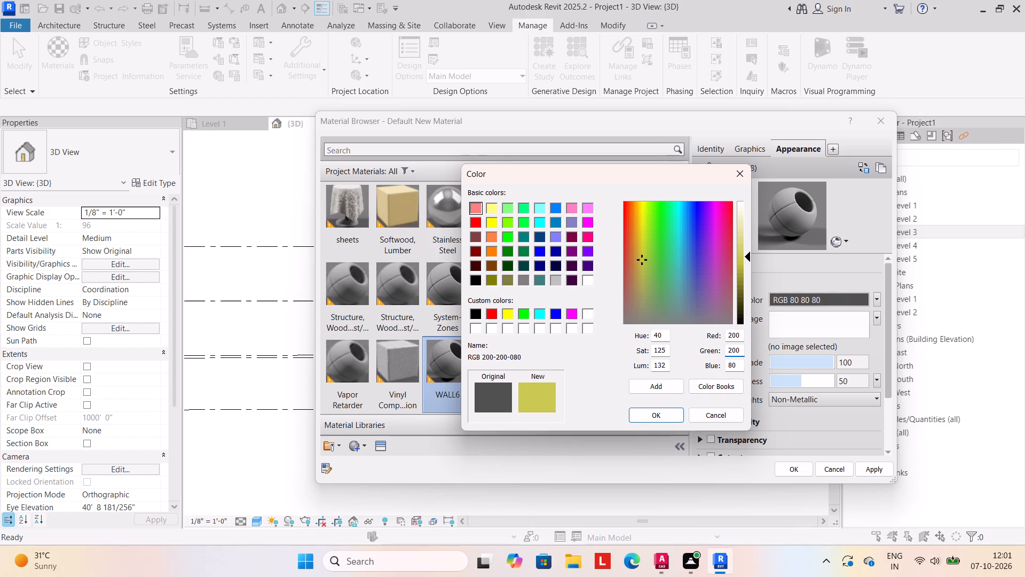
left_click(739, 363)
key("BackSpace")
key("BackSpace")
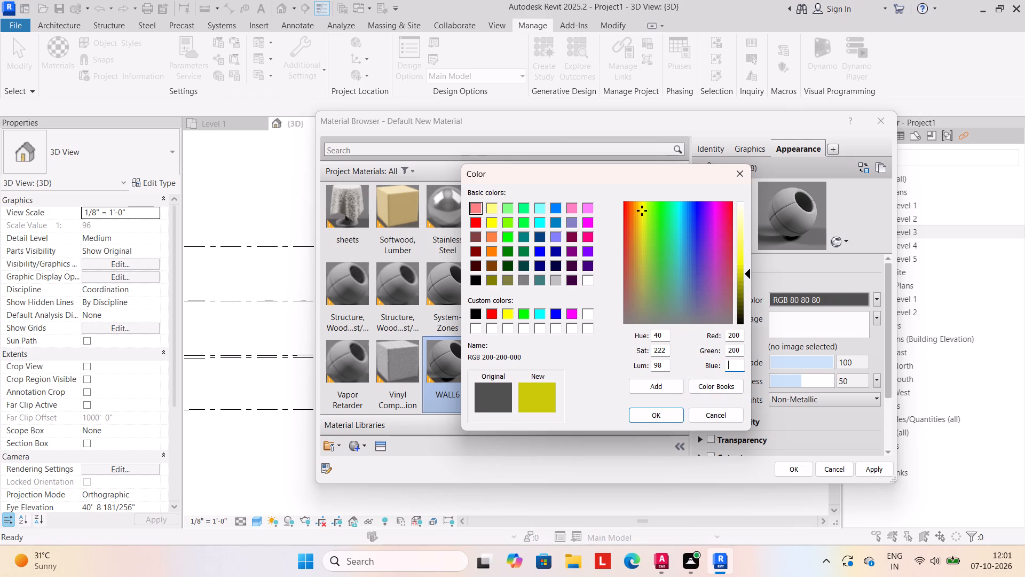
type("200")
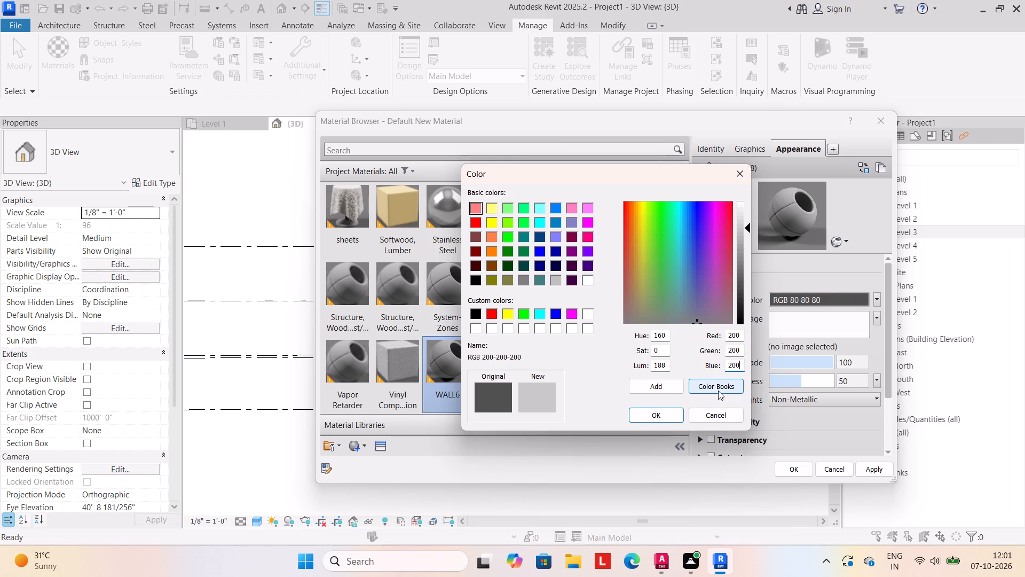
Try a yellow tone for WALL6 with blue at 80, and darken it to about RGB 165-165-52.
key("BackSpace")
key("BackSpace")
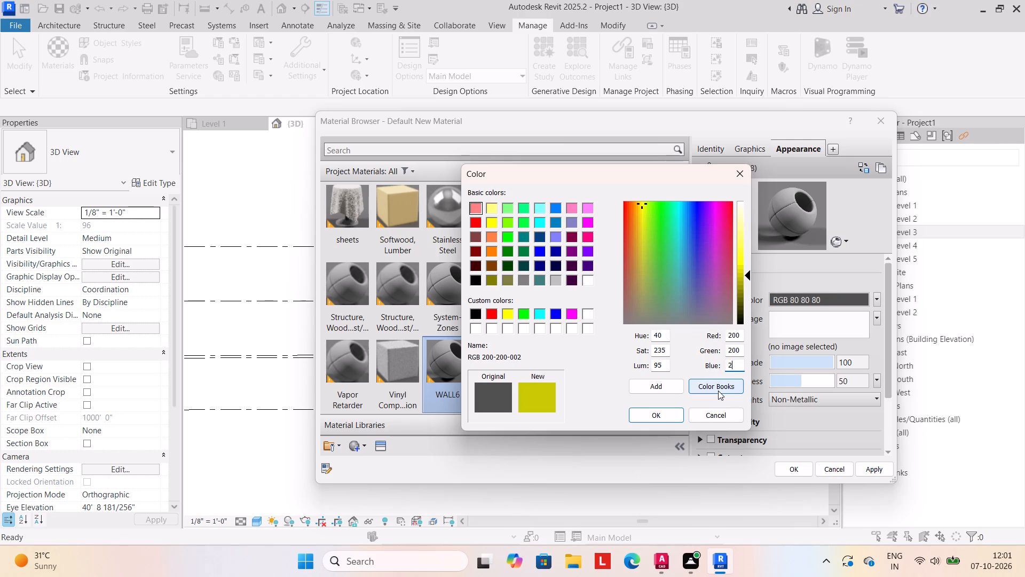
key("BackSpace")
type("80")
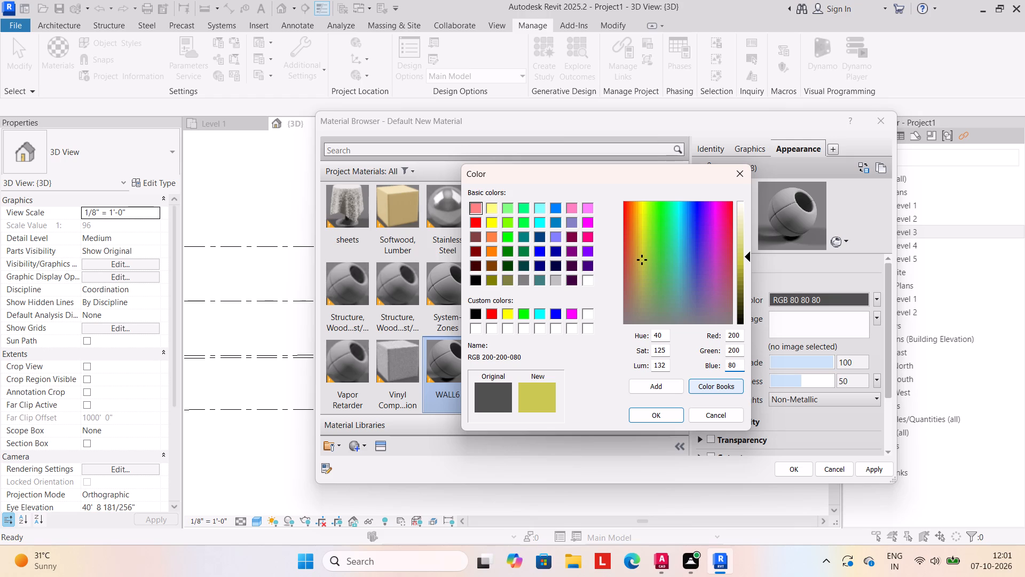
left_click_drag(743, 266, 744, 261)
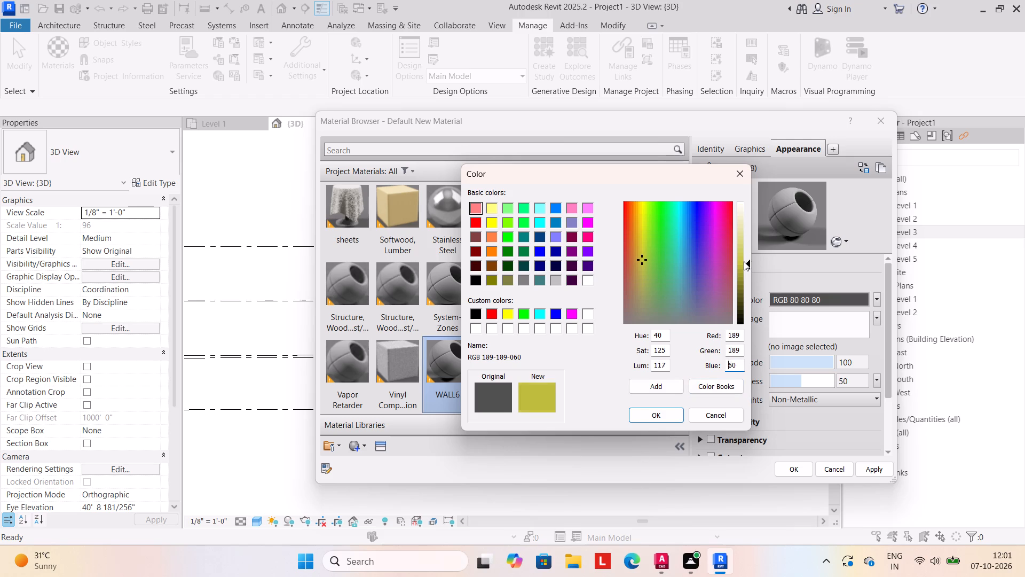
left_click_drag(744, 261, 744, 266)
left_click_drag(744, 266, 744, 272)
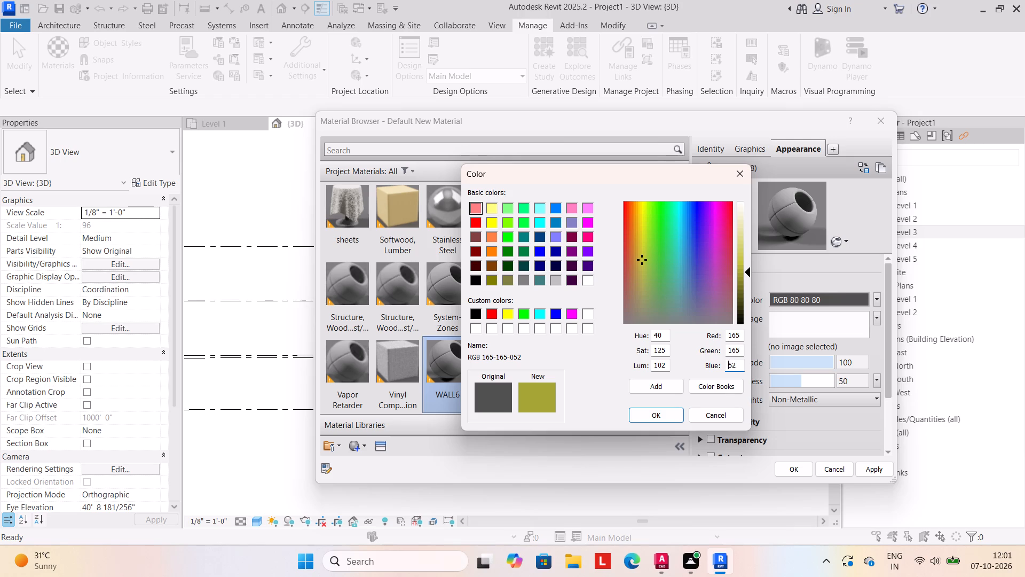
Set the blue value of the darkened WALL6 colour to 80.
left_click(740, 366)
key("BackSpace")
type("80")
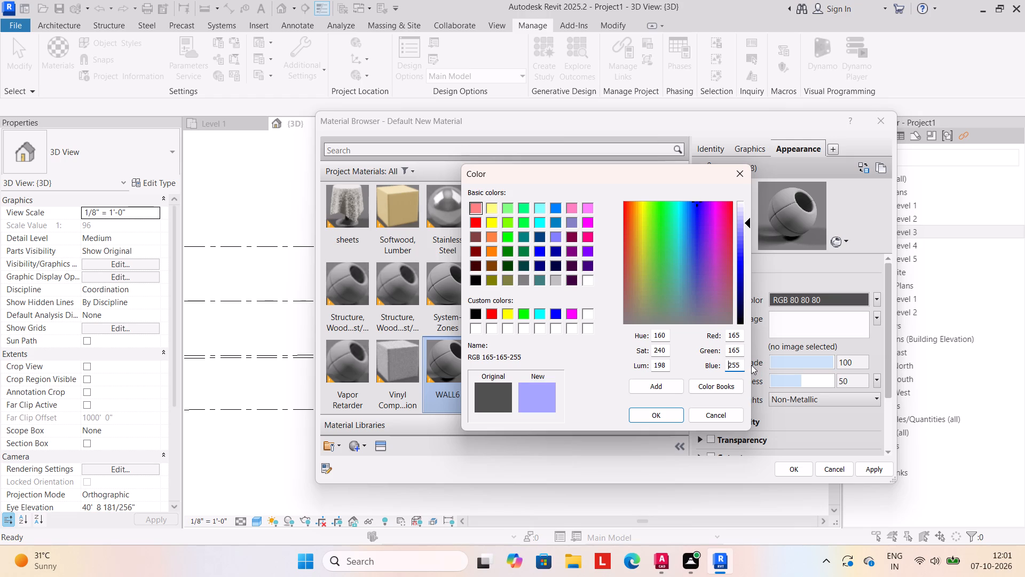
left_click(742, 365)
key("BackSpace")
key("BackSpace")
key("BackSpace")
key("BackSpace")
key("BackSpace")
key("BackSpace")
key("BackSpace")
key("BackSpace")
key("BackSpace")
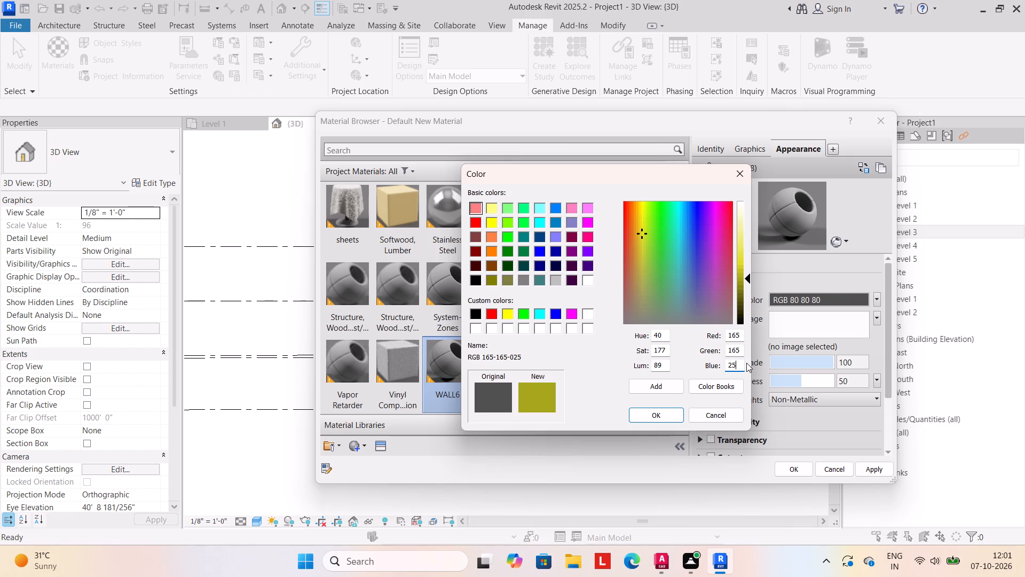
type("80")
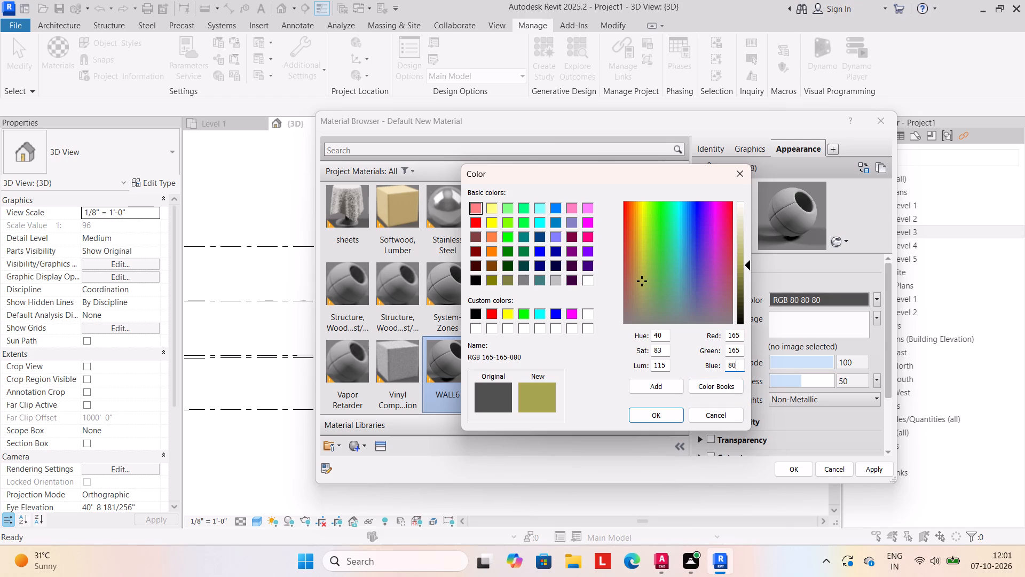
Set red, green and blue of the WALL6 colour to 200 each, then apply the material and close the material browser.
left_click(742, 330)
left_click(740, 334)
key("BackSpace")
key("BackSpace")
key("BackSpace")
key("BackSpace")
key("BackSpace")
type("200")
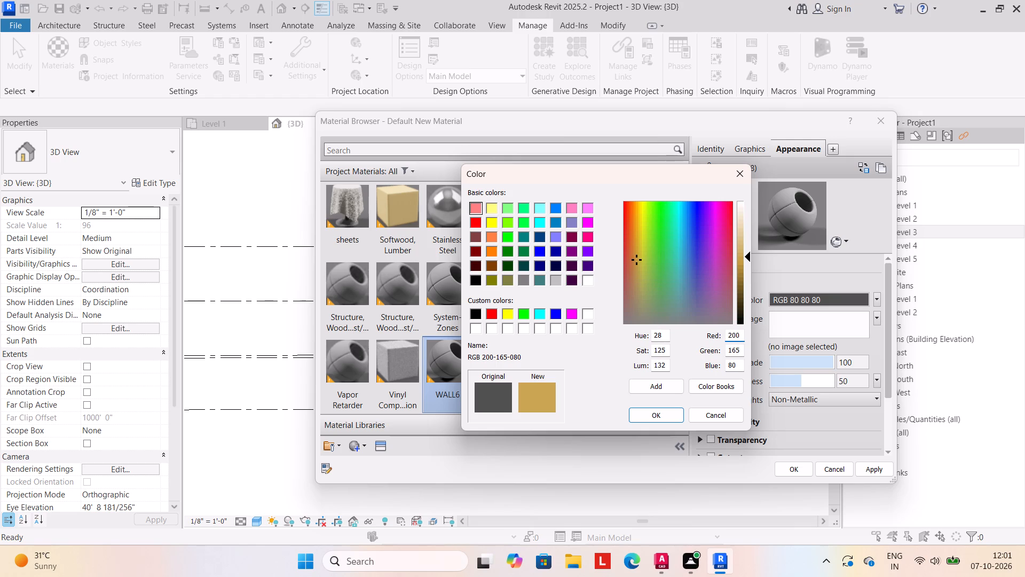
left_click(739, 348)
key("BackSpace")
key("BackSpace")
key("BackSpace")
key("BackSpace")
key("BackSpace")
key("BackSpace")
key("BackSpace")
key("BackSpace")
key("BackSpace")
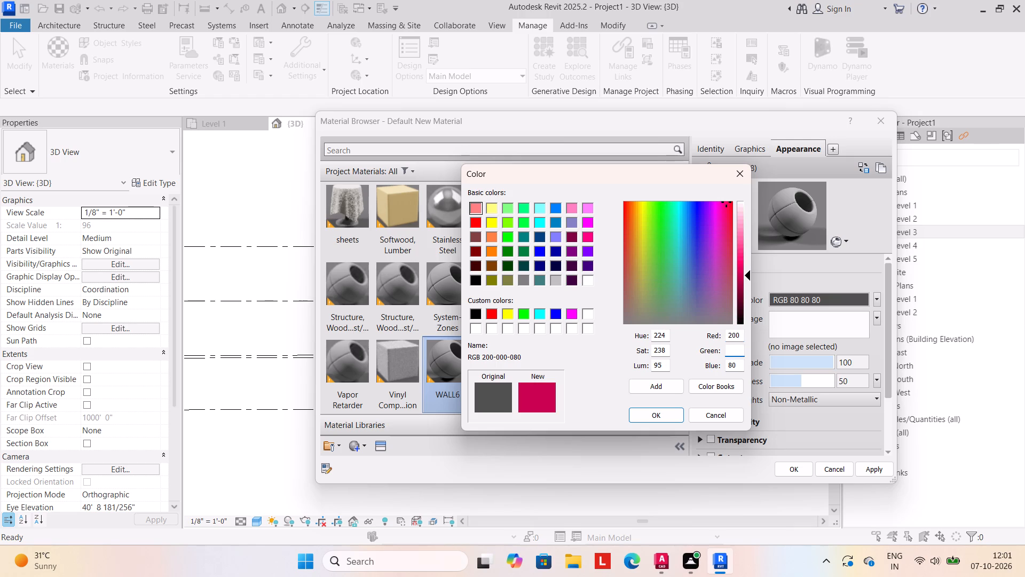
type("200")
left_click(739, 365)
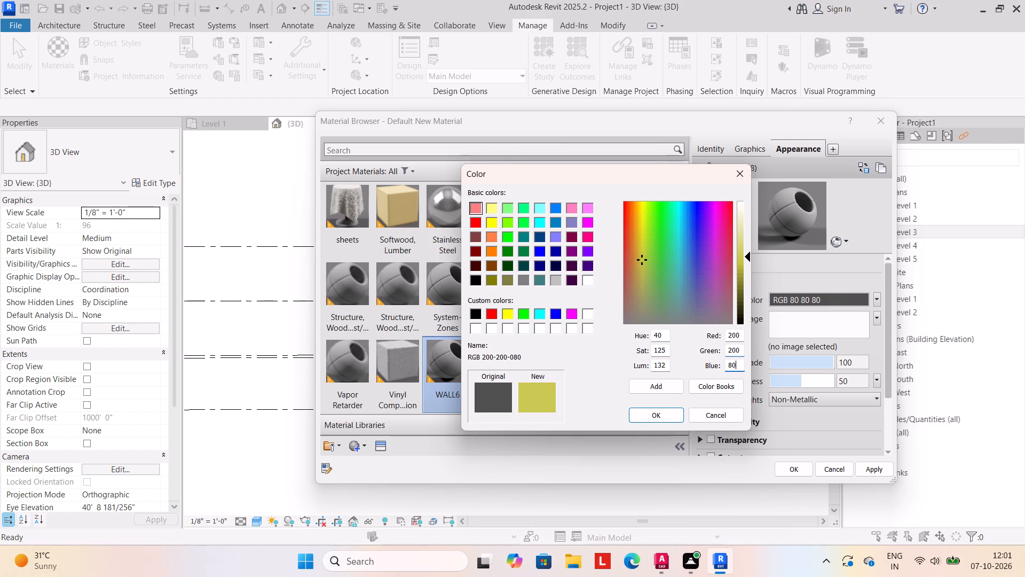
key("BackSpace")
key("BackSpace")
type("200")
left_click(653, 416)
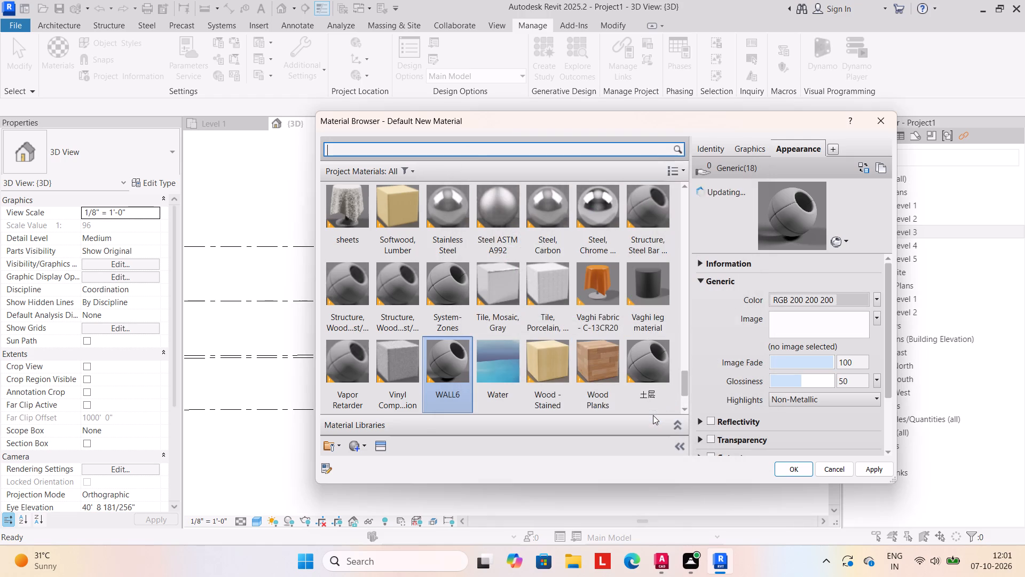
left_click(878, 464)
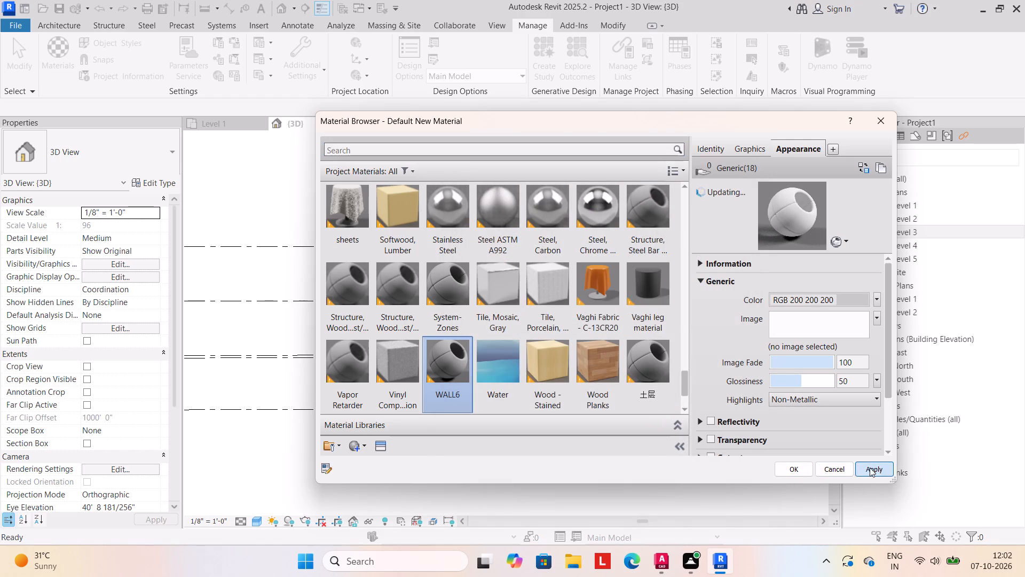
left_click(794, 467)
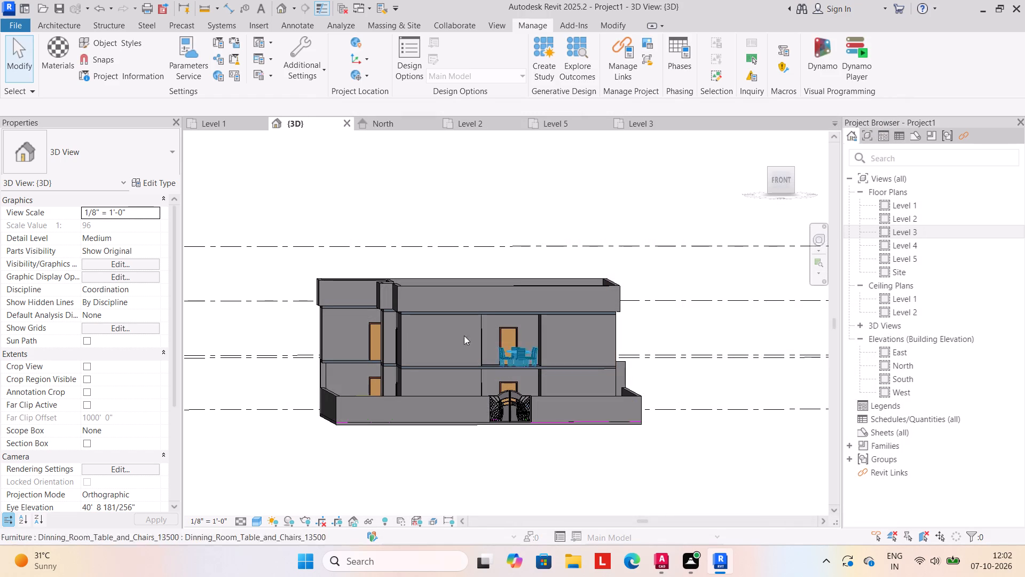
Search the Paint materials for WALL6 and paint the large upper-storey front wall face beside the dining area with it.
left_click(50, 23)
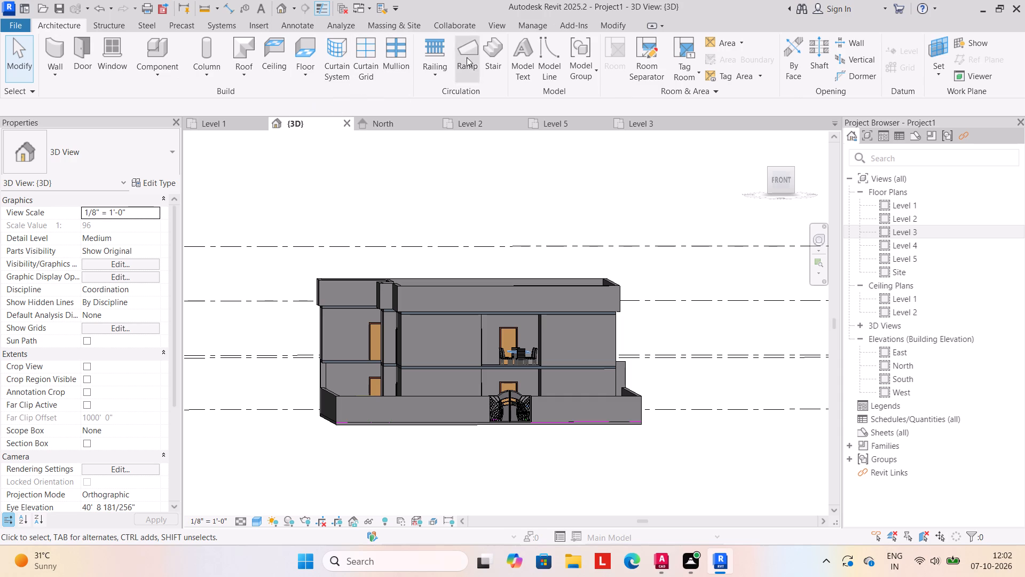
left_click(535, 24)
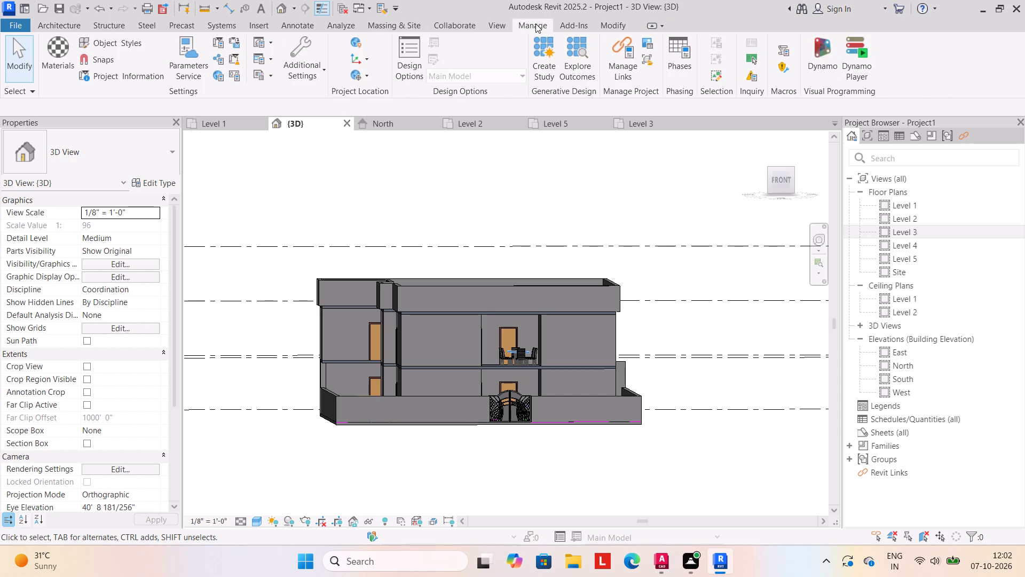
left_click(605, 22)
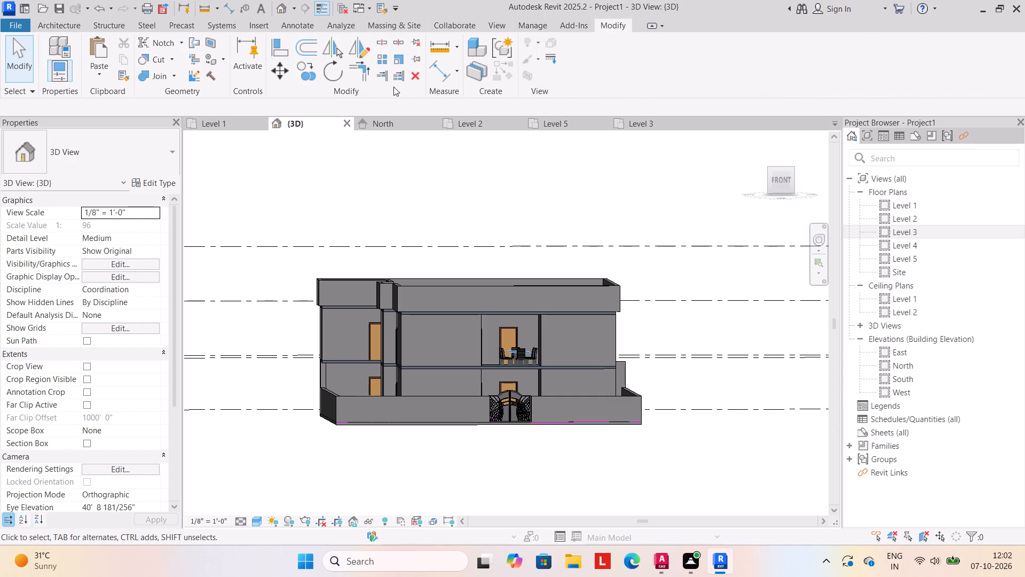
left_click(217, 59)
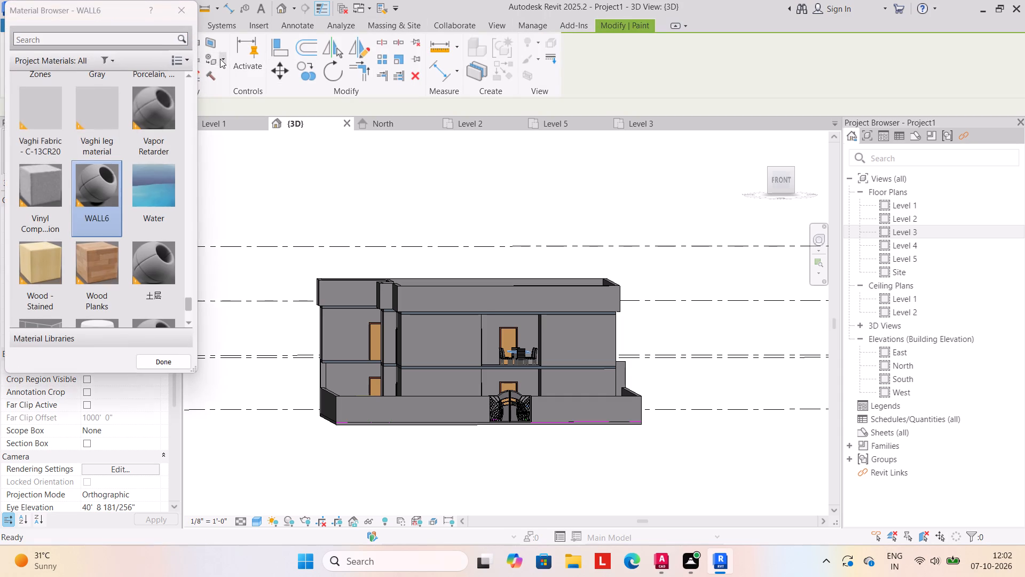
left_click(73, 37)
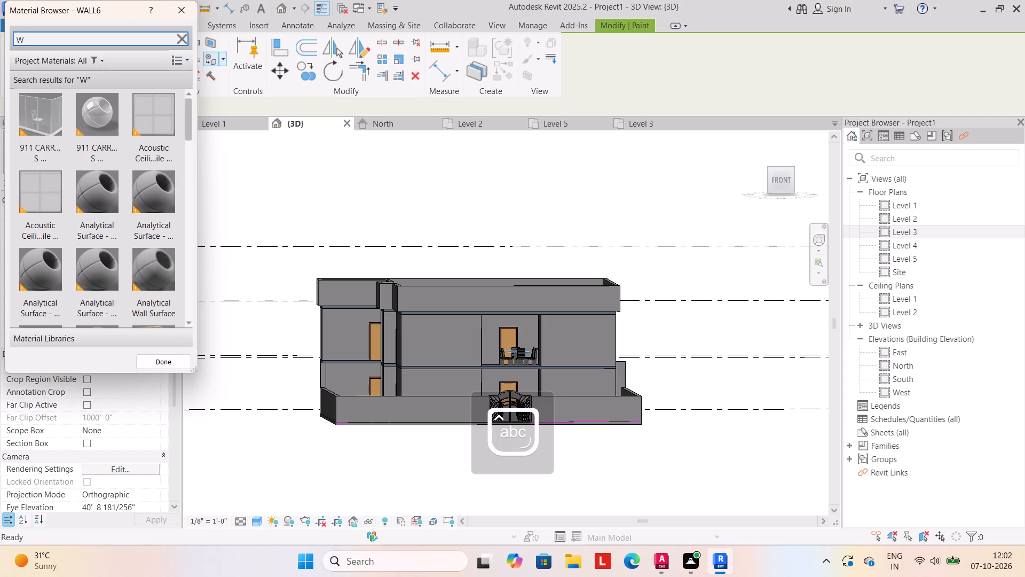
key("a")
key("BackSpace")
key("BackSpace")
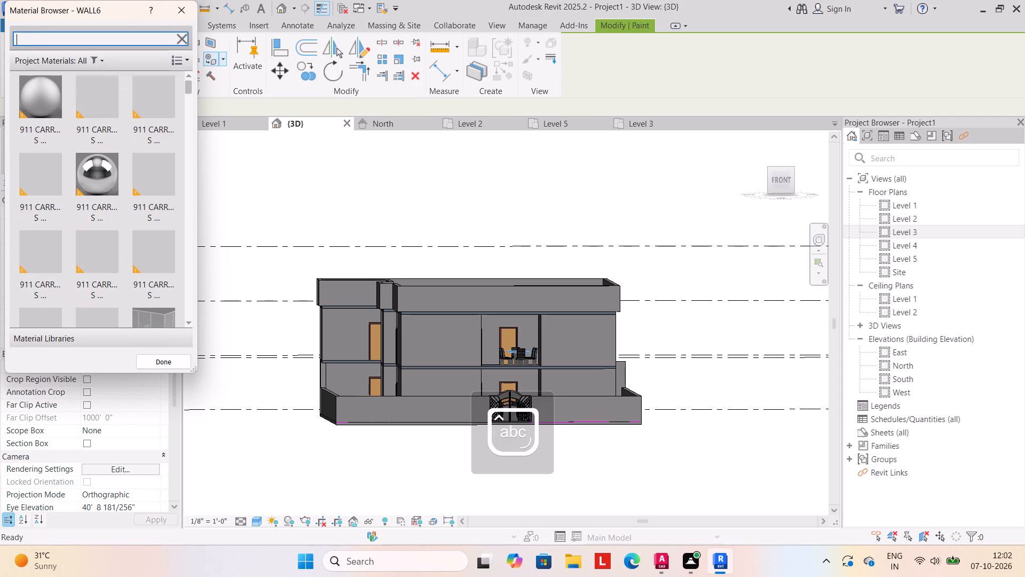
type("WALL")
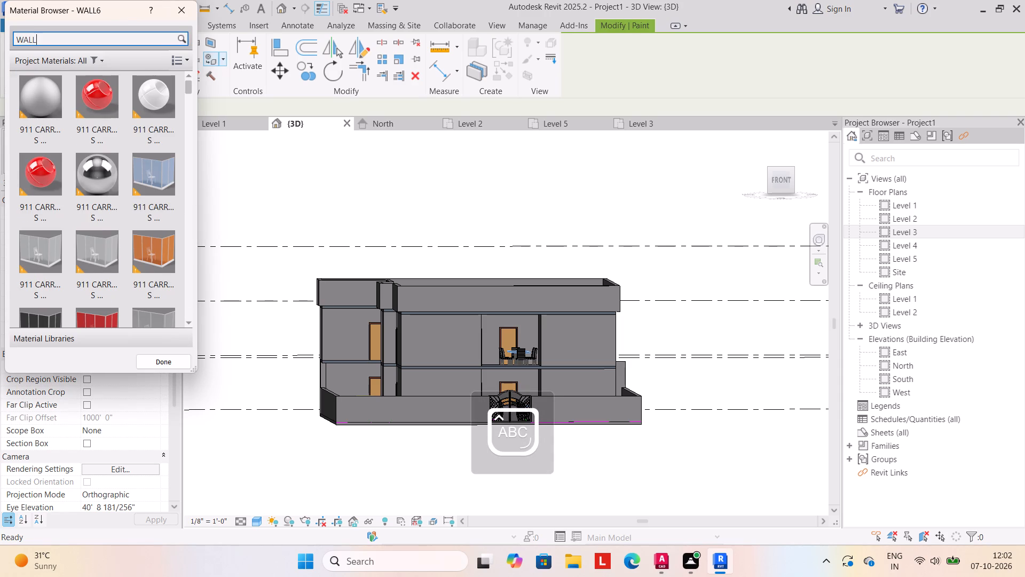
key("6")
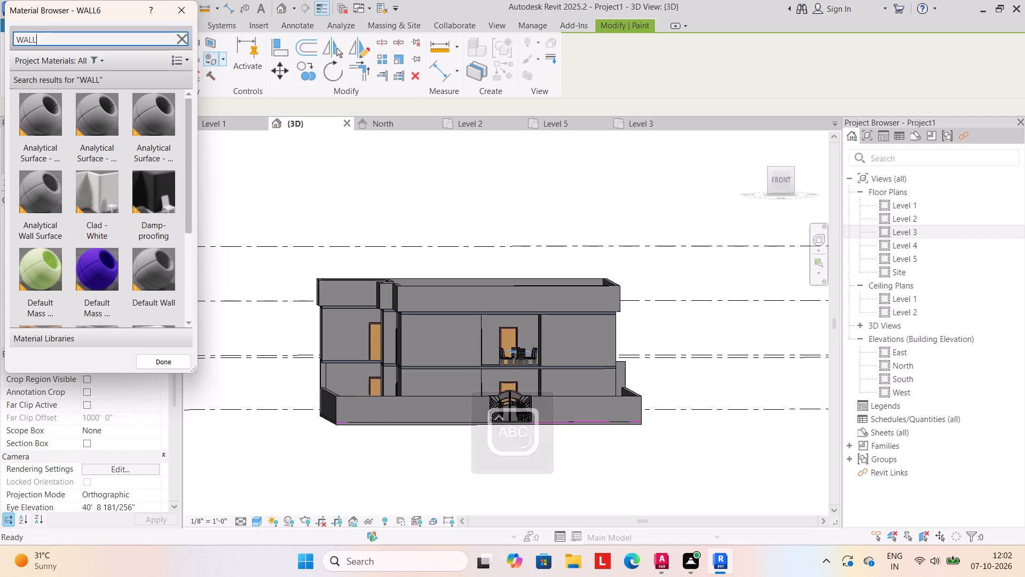
left_click(40, 115)
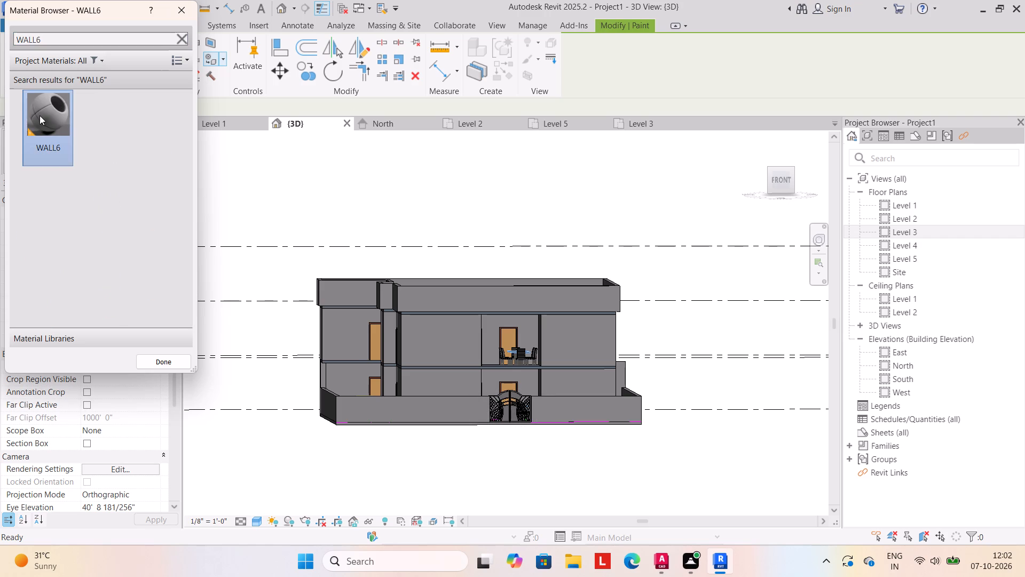
left_click(415, 345)
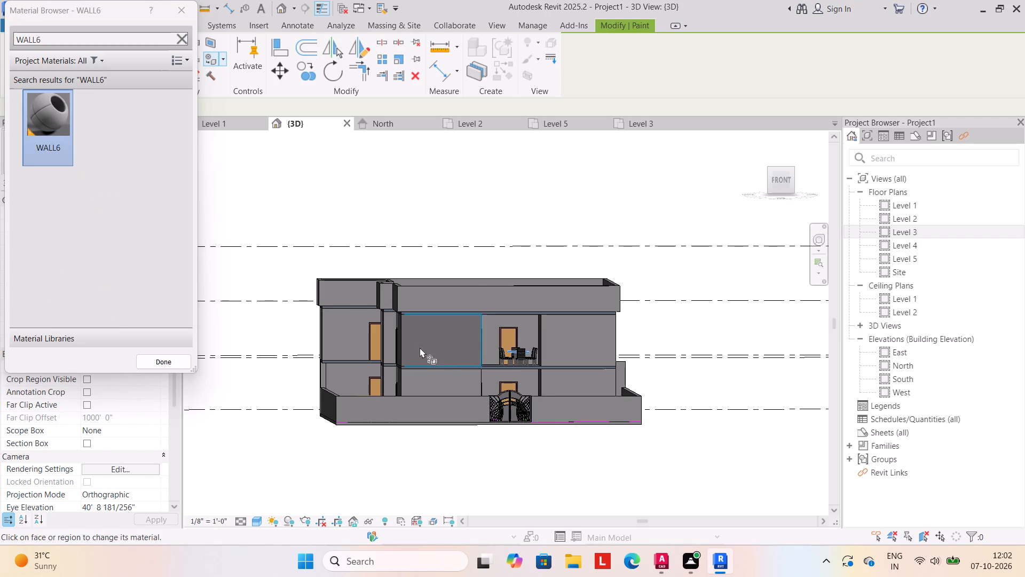
Paint the other large upper-storey front wall face, the two front faces below and the upper side-wing face with WALL6.
left_click(567, 348)
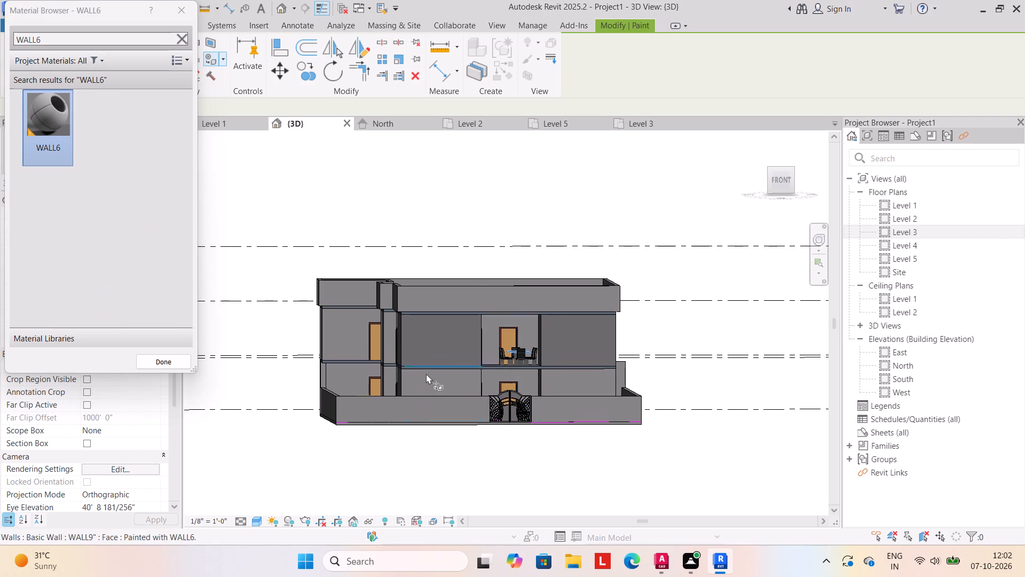
left_click(429, 377)
left_click_drag(579, 378, 568, 432)
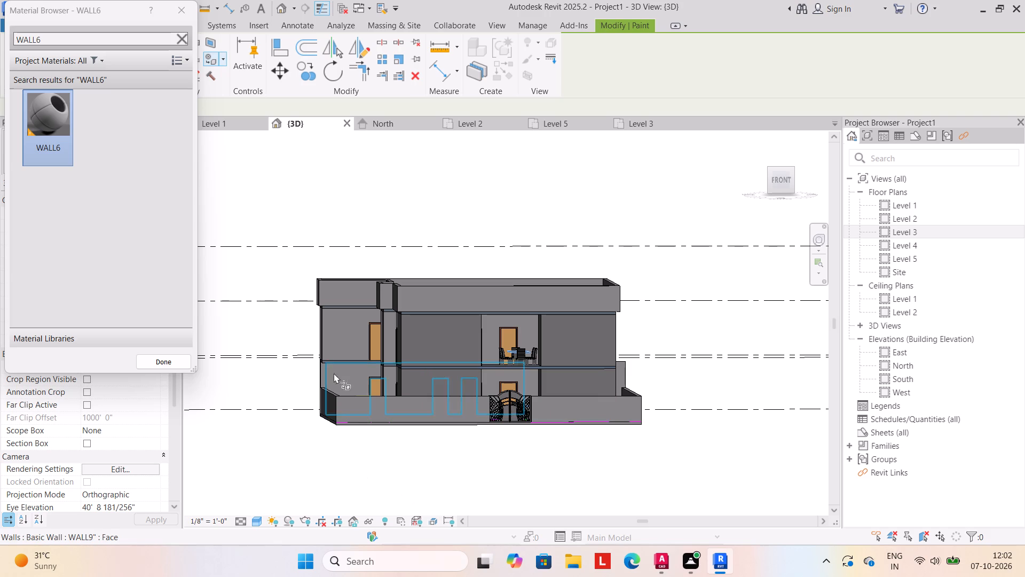
left_click(335, 338)
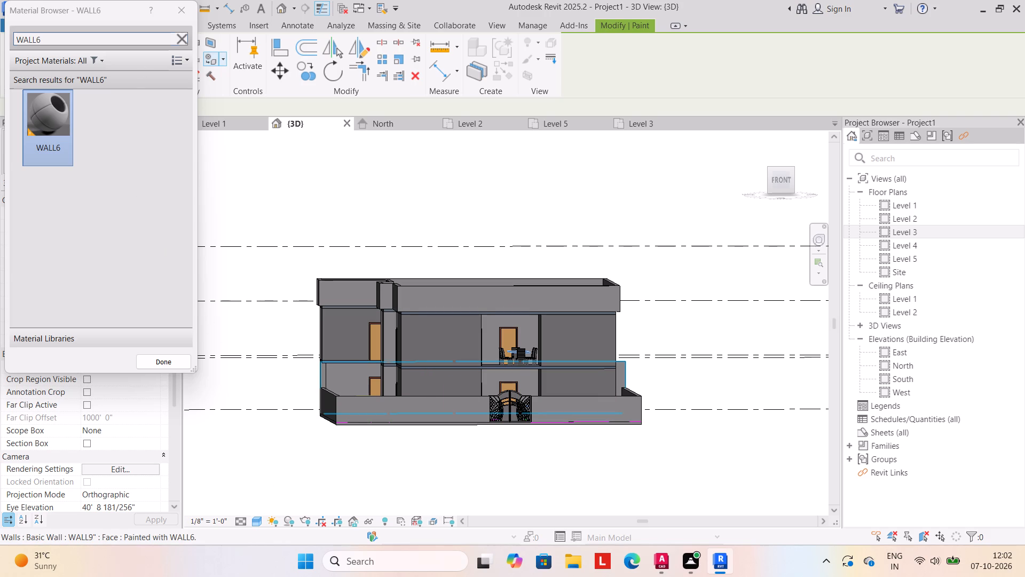
left_click(184, 7)
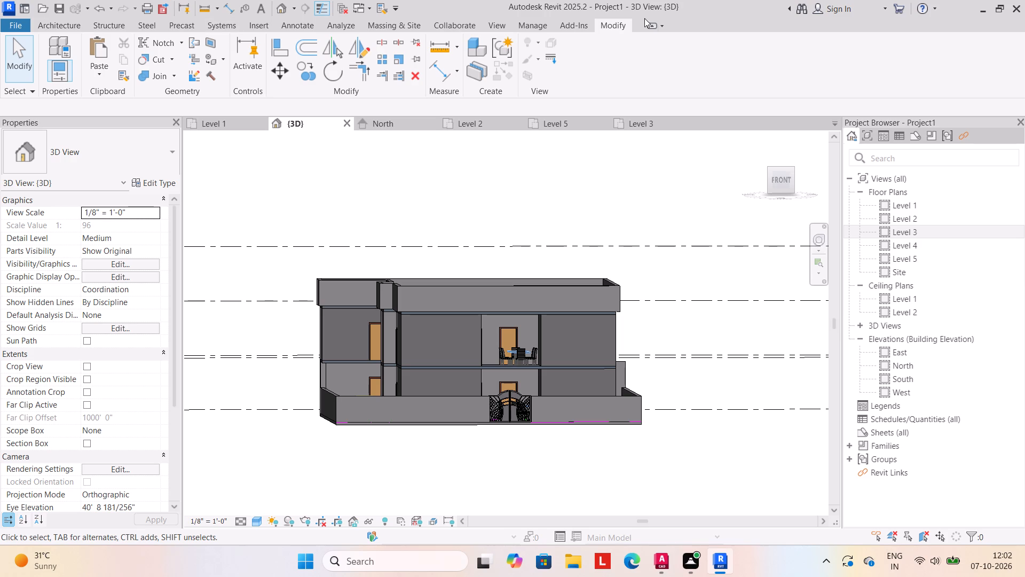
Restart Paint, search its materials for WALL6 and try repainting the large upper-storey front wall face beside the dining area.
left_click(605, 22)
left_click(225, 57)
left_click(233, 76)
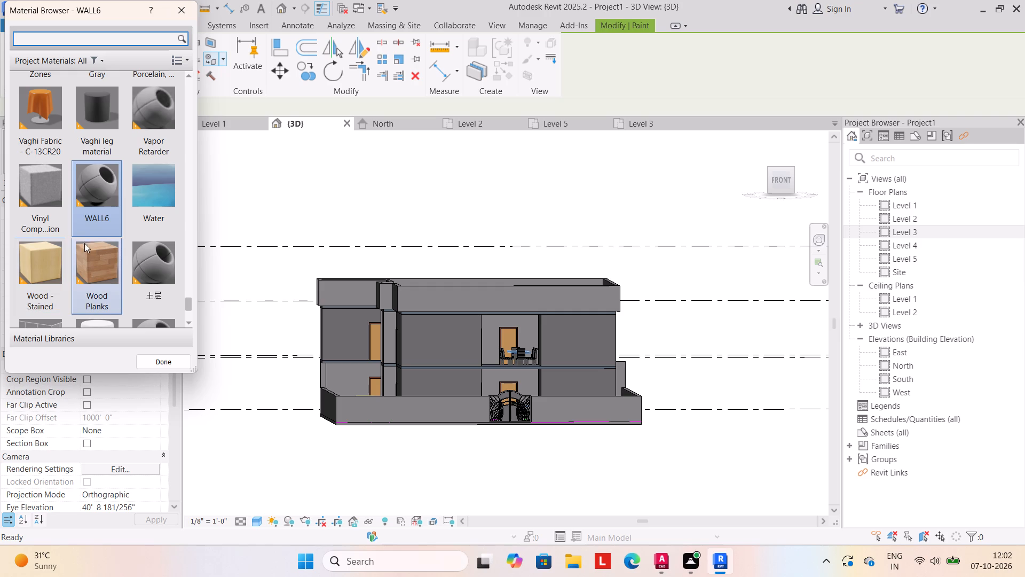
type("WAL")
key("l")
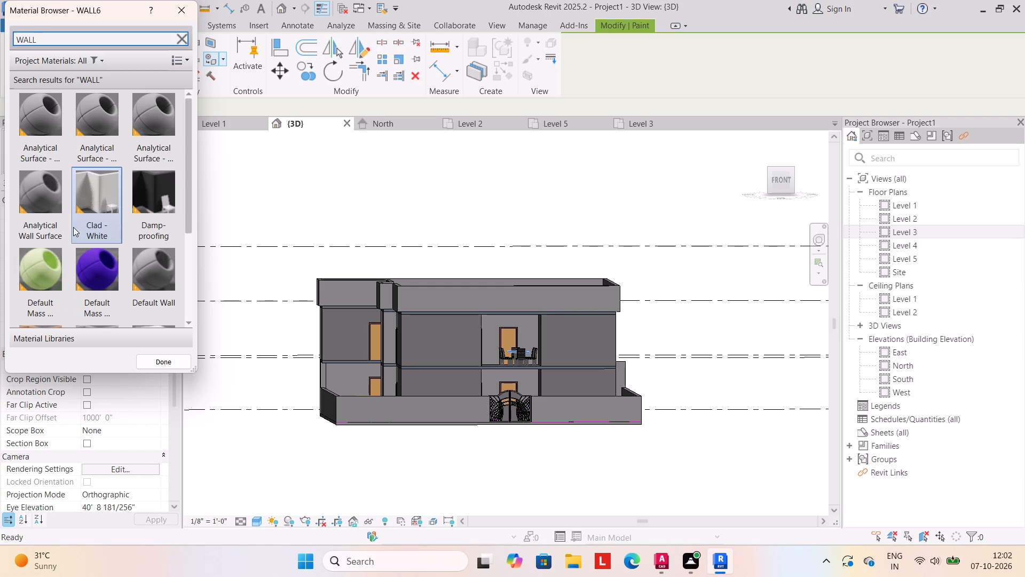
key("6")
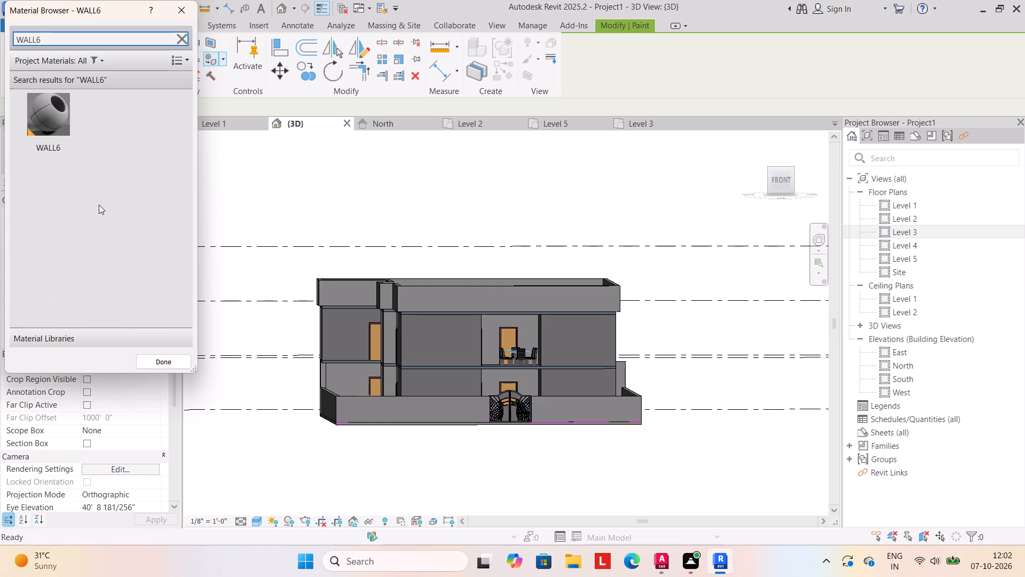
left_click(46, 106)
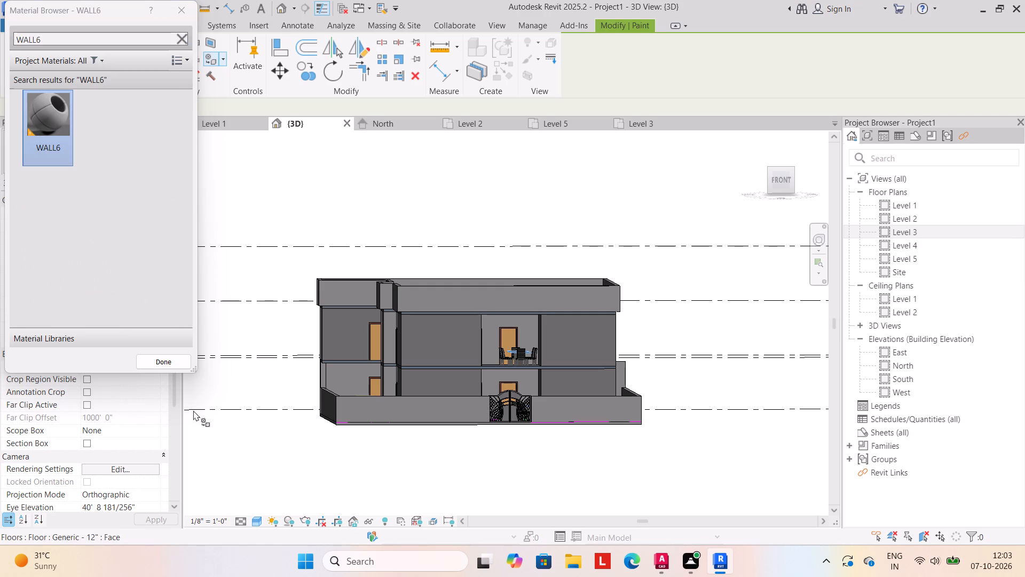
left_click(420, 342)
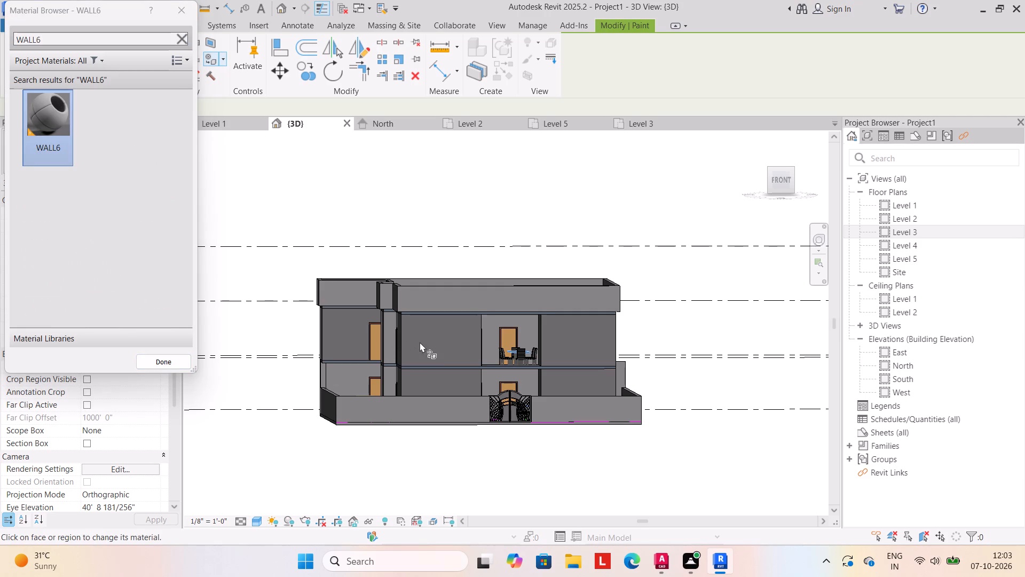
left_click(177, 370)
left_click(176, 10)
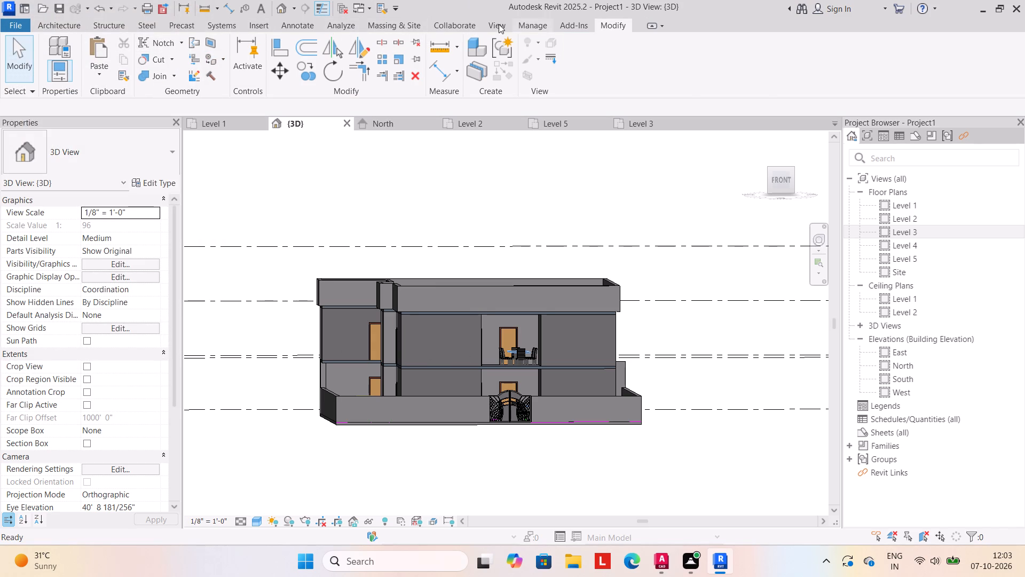
Create a new project material and name it WALL7.
left_click(534, 22)
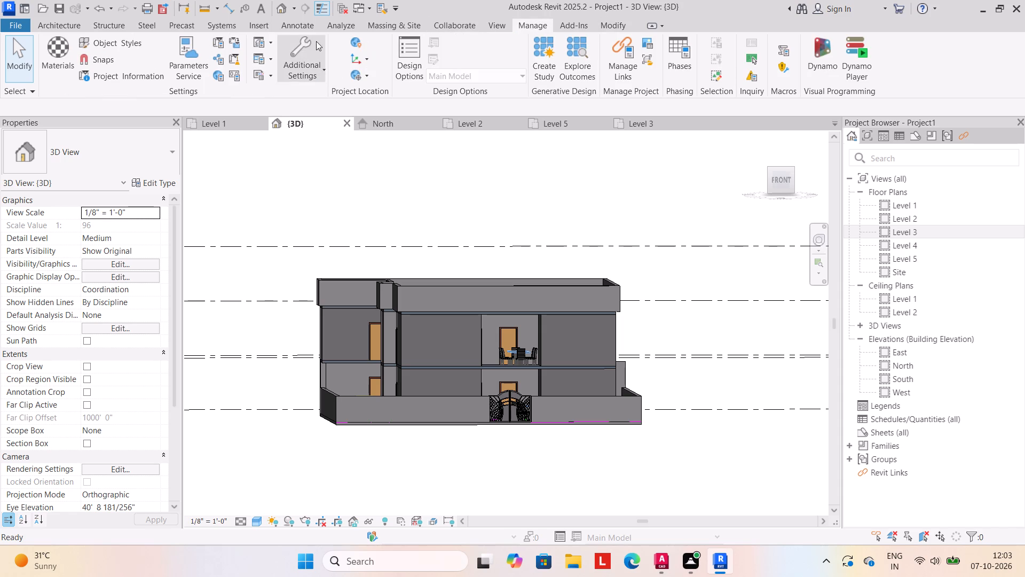
left_click(52, 48)
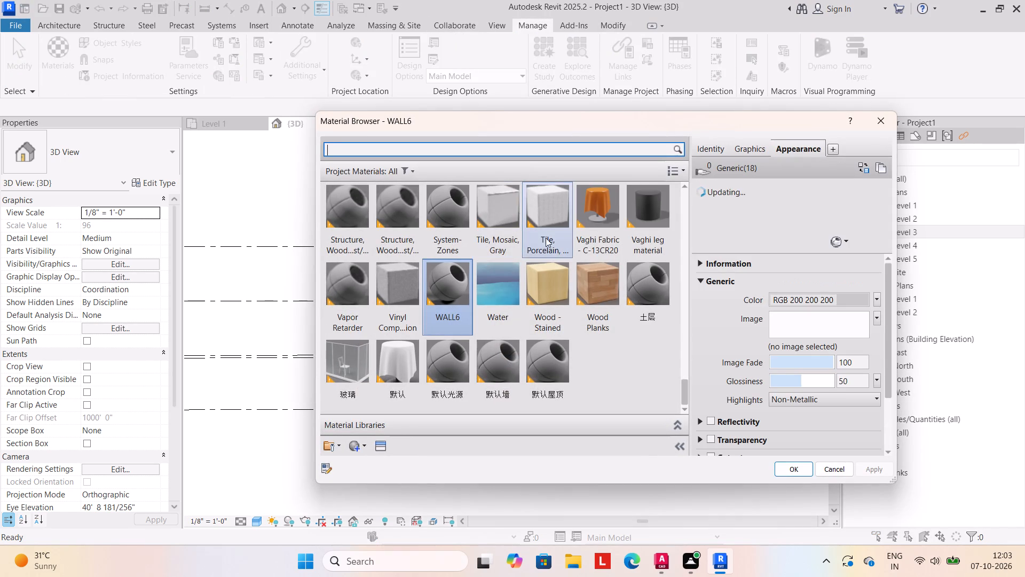
scroll(663, 210, "up", 2)
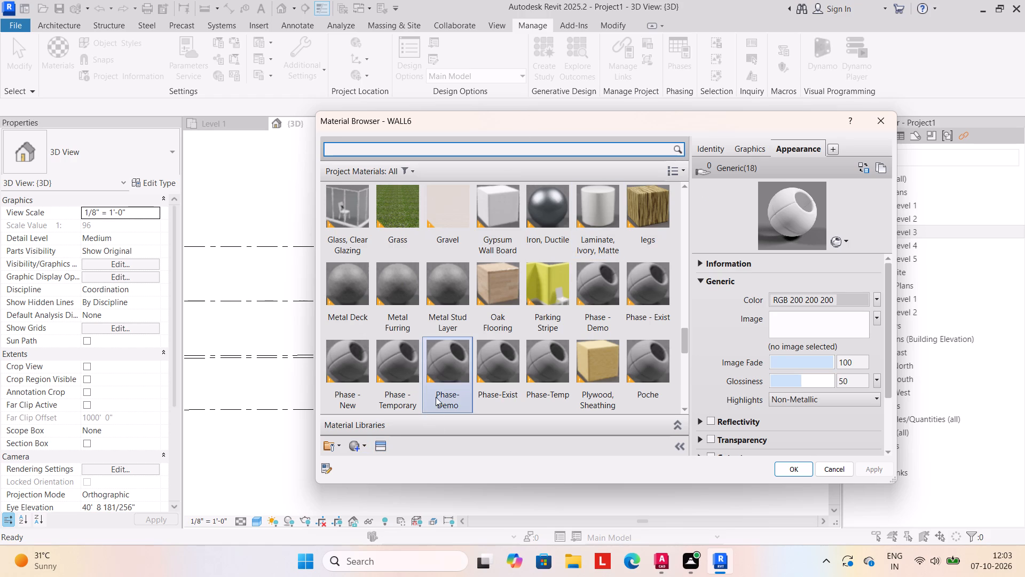
scroll(450, 369, "down", 1)
scroll(489, 327, "down", 3)
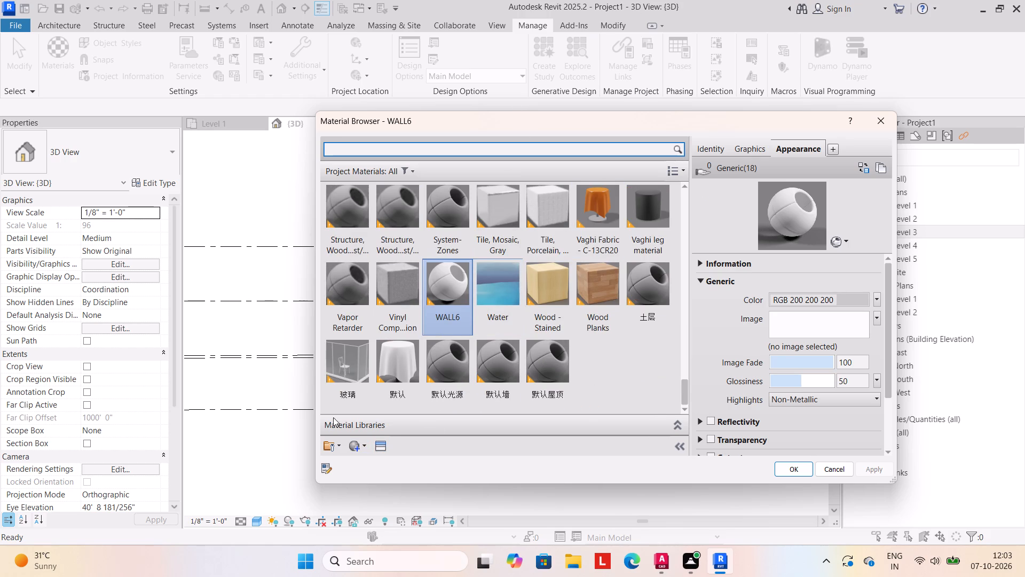
left_click(358, 446)
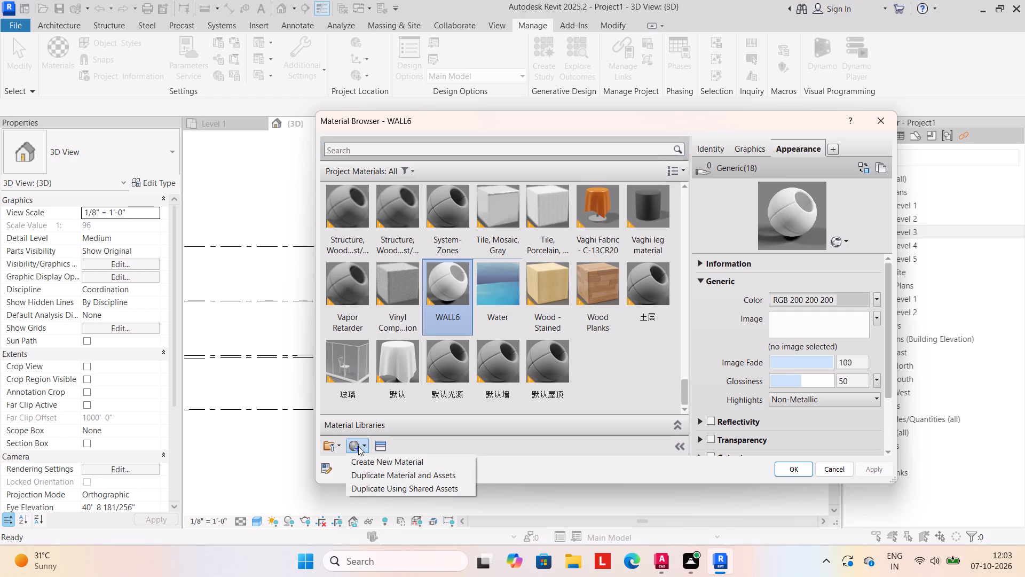
left_click(373, 463)
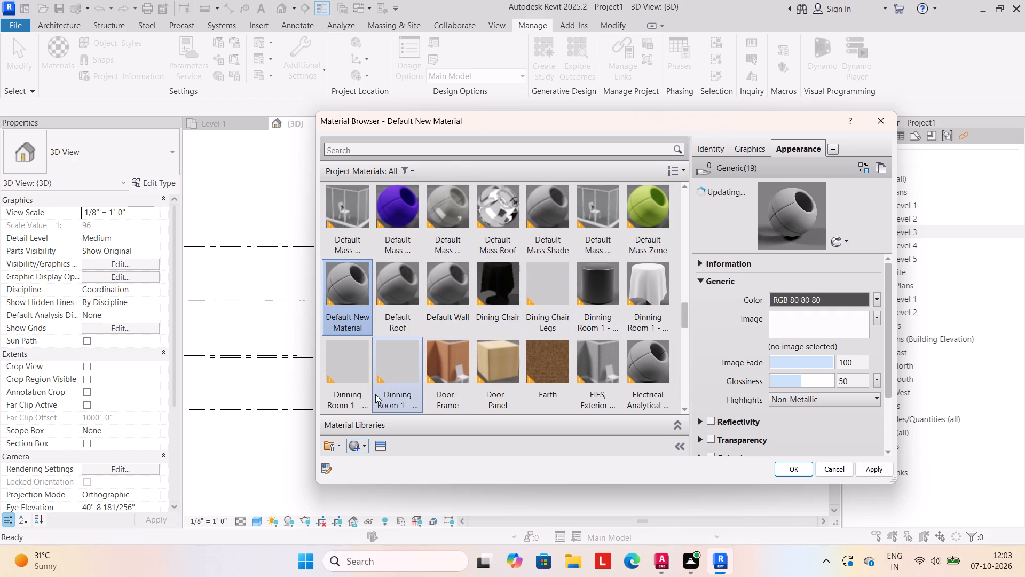
right_click(350, 292)
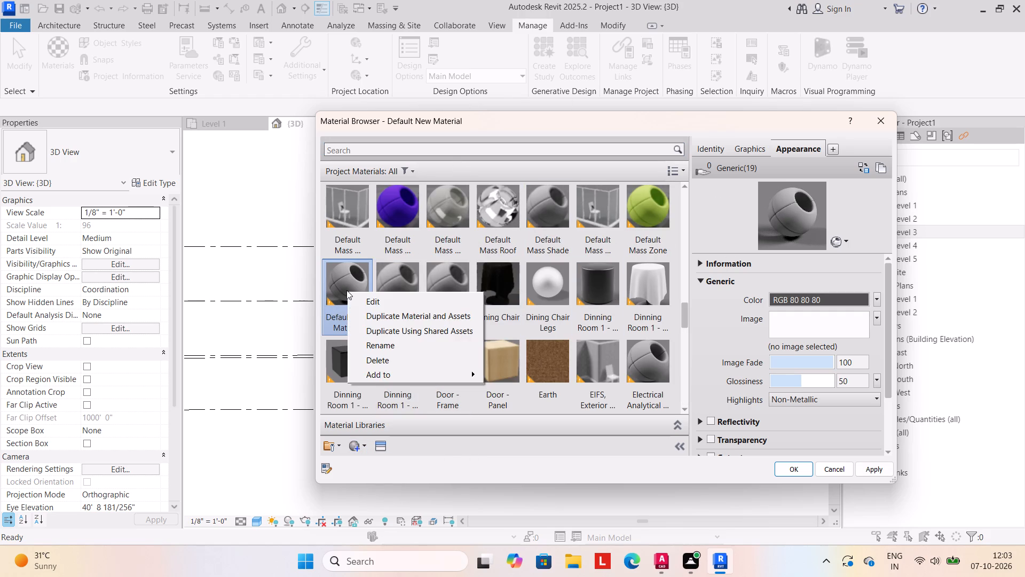
left_click(397, 350)
type("WA")
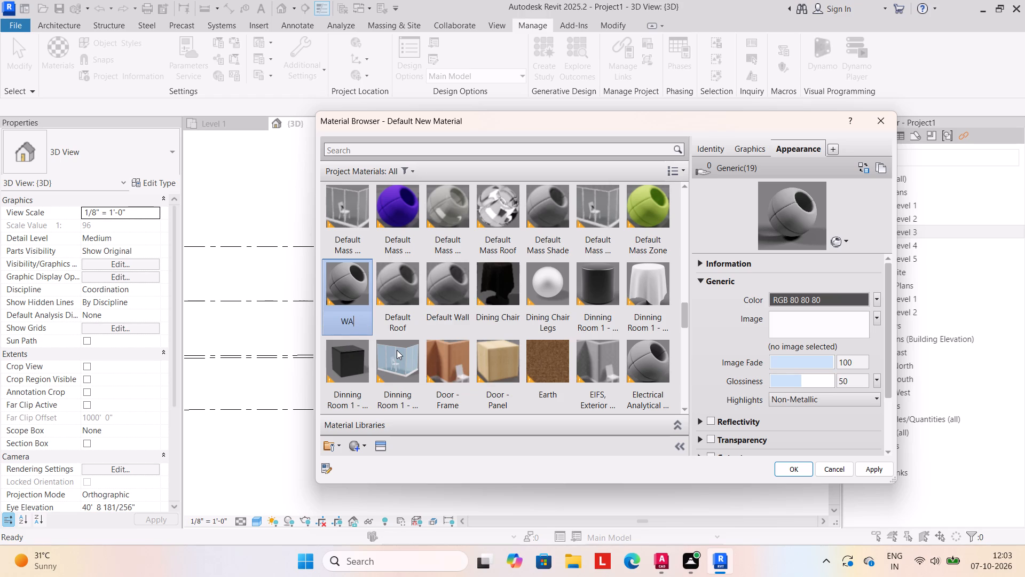
type("LL")
key("7")
Set the WALL7 appearance colour to red 200, green 200 and blue 200.
left_click(790, 301)
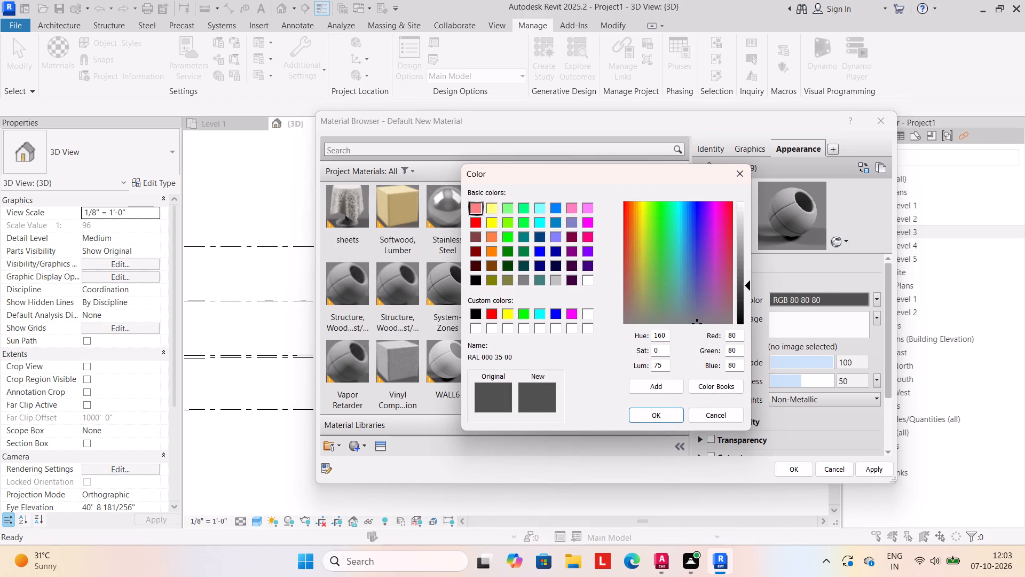
left_click_drag(739, 335, 716, 338)
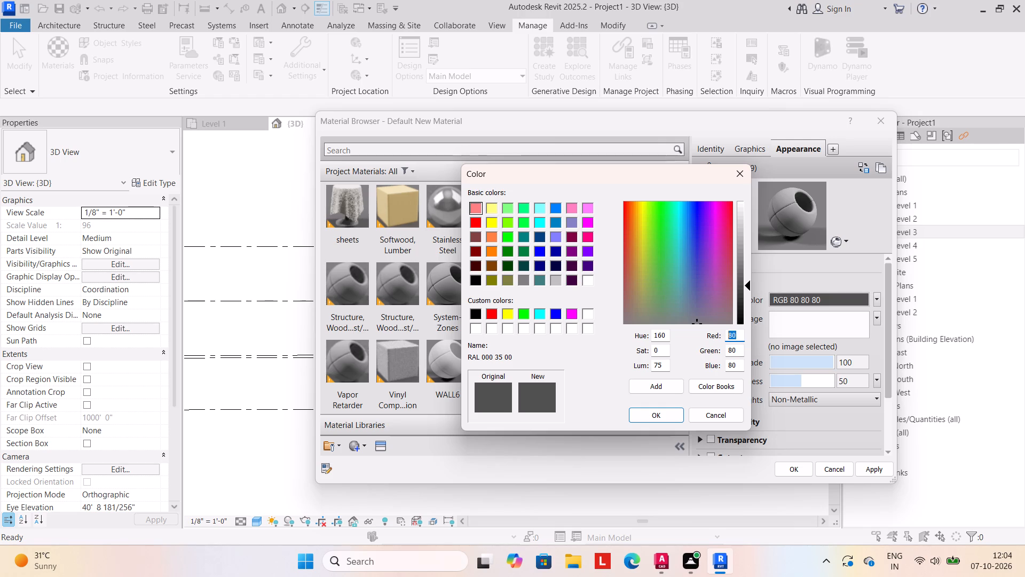
type("200")
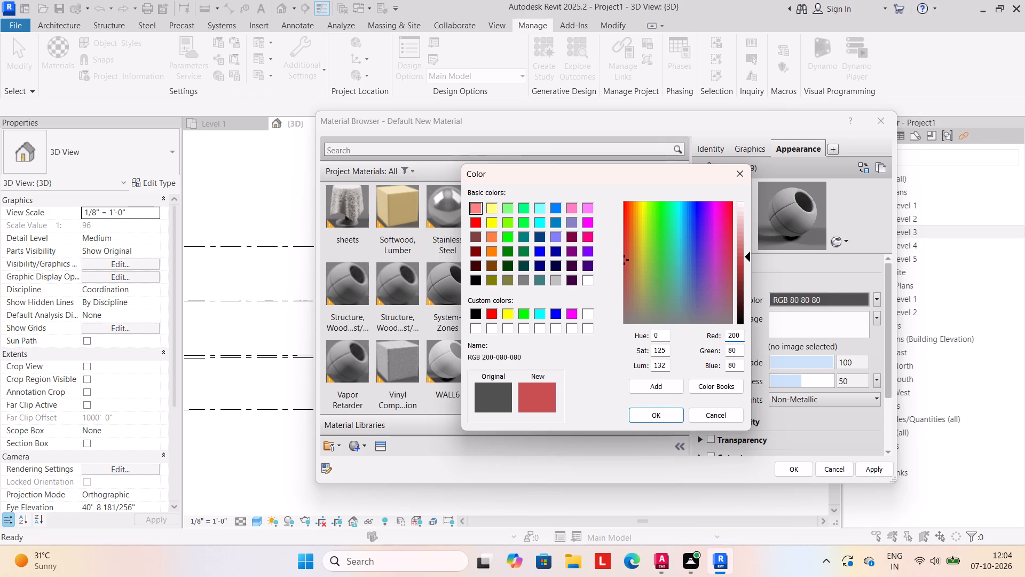
left_click_drag(740, 348, 702, 356)
key("2")
type("00")
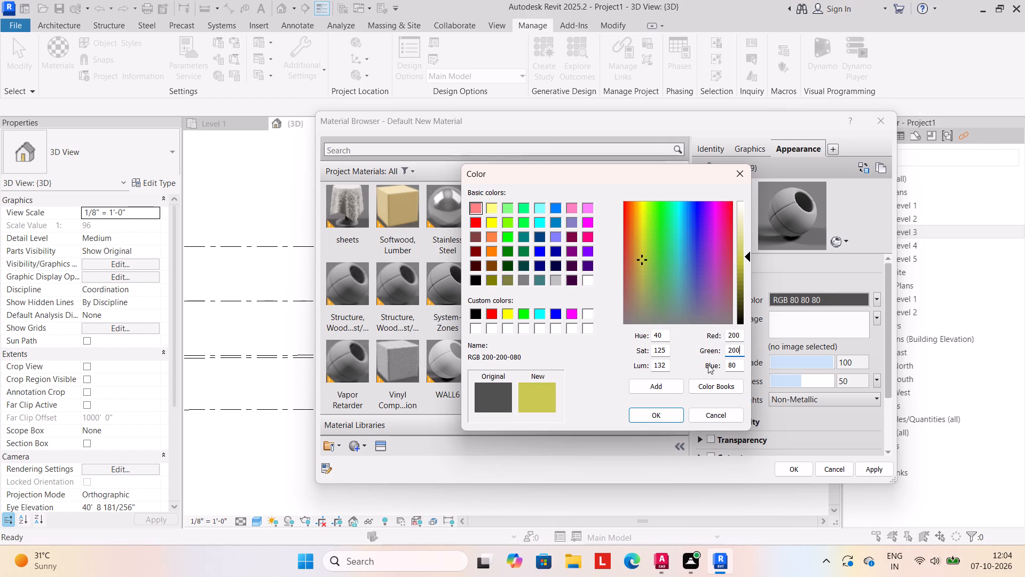
left_click_drag(739, 364, 716, 368)
type("200")
left_click(667, 415)
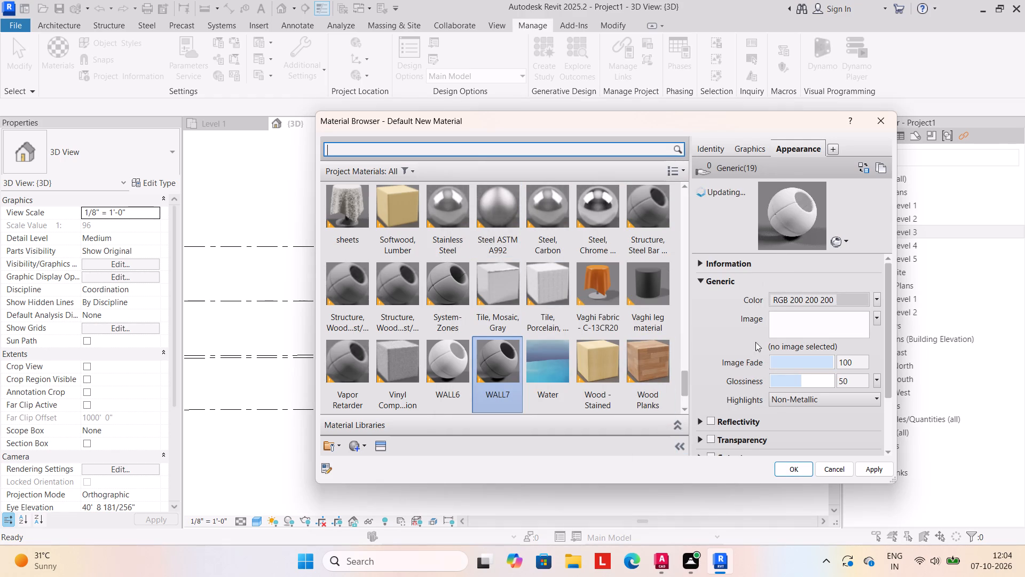
Make the WALL7 shading use the render appearance, then apply the material and close the material browser.
scroll(794, 307, "down", 1)
scroll(855, 336, "up", 3)
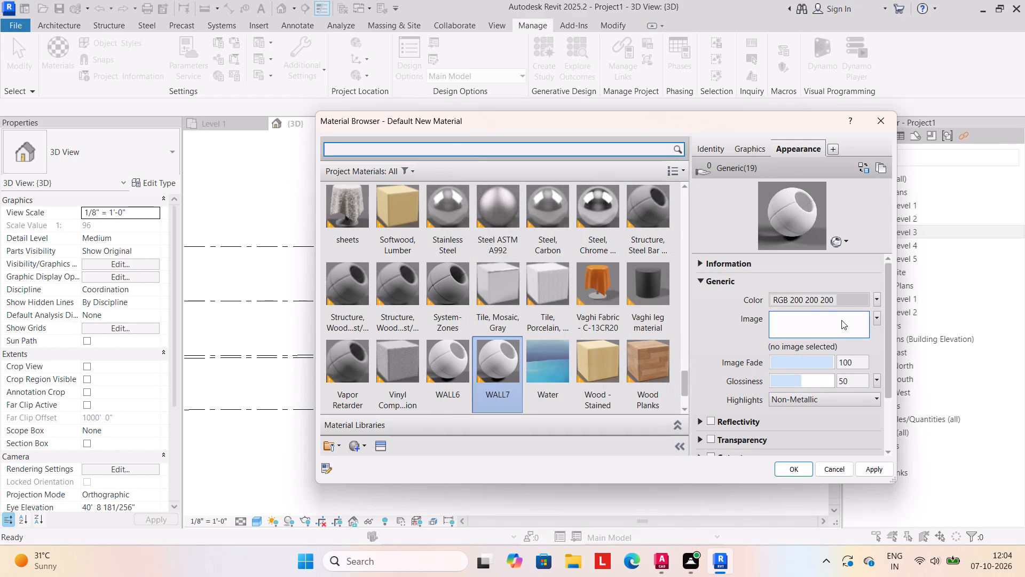
scroll(756, 383, "down", 8)
scroll(762, 365, "up", 3)
left_click(742, 147)
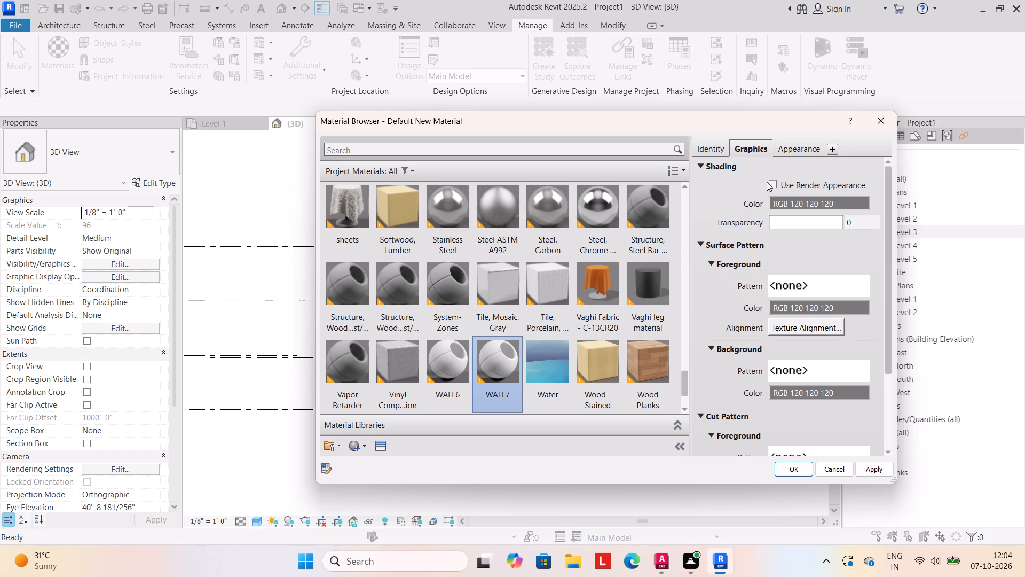
left_click(770, 182)
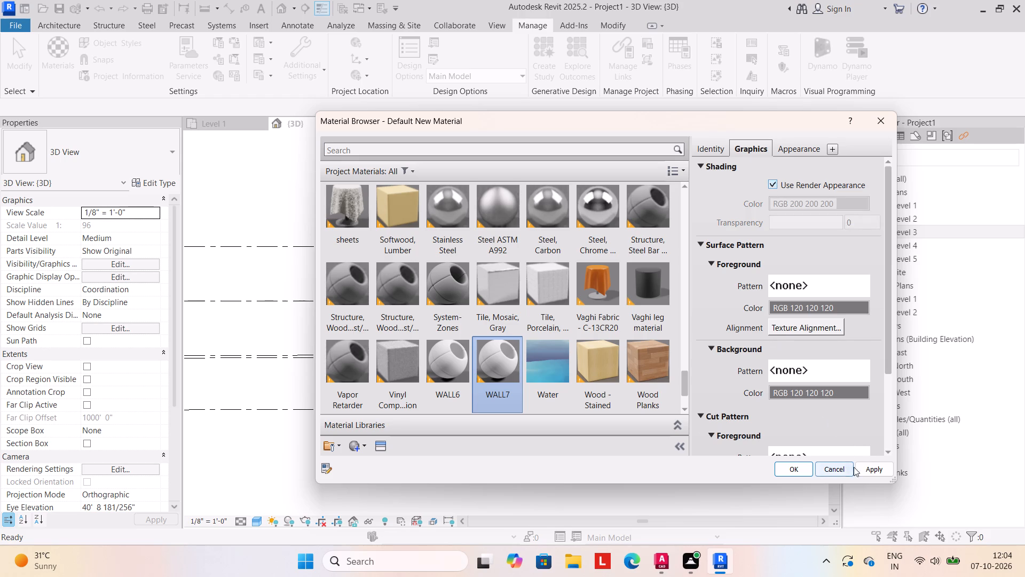
left_click(869, 467)
left_click(796, 466)
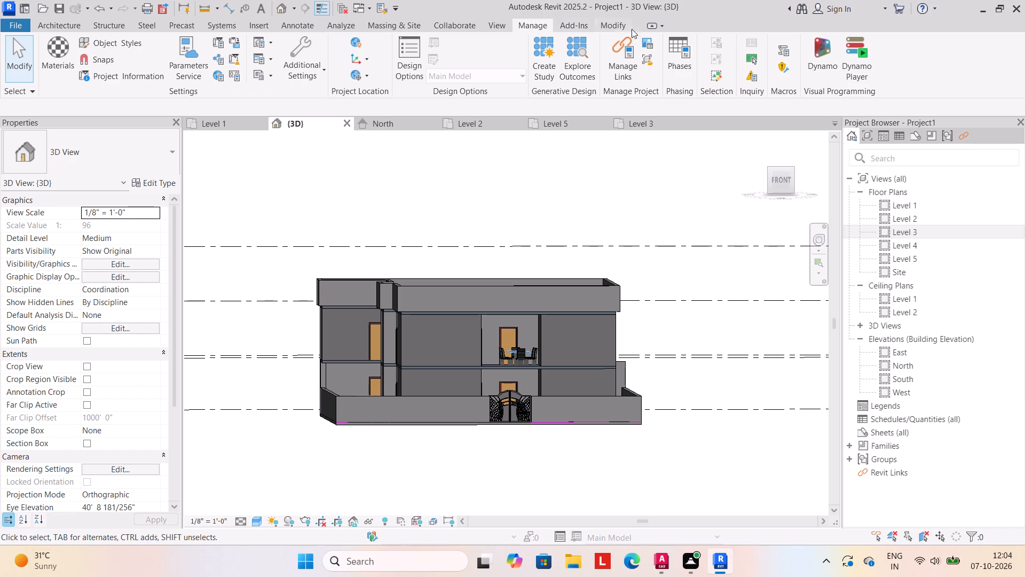
Start Paint with the WALL7 material and paint the front wall faces of both storeys, including the walls behind the dining areas.
left_click(612, 21)
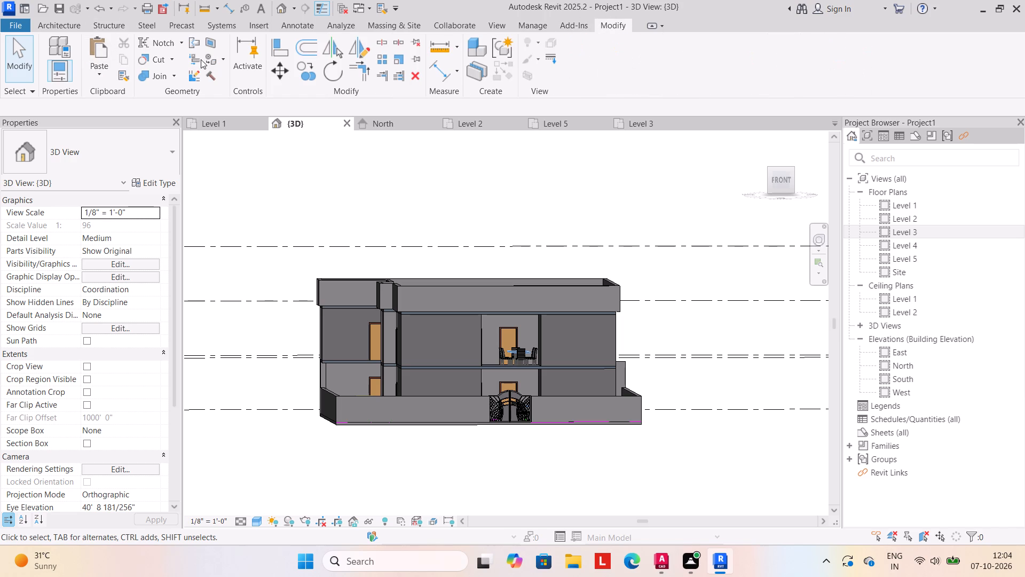
left_click(224, 58)
left_click(239, 87)
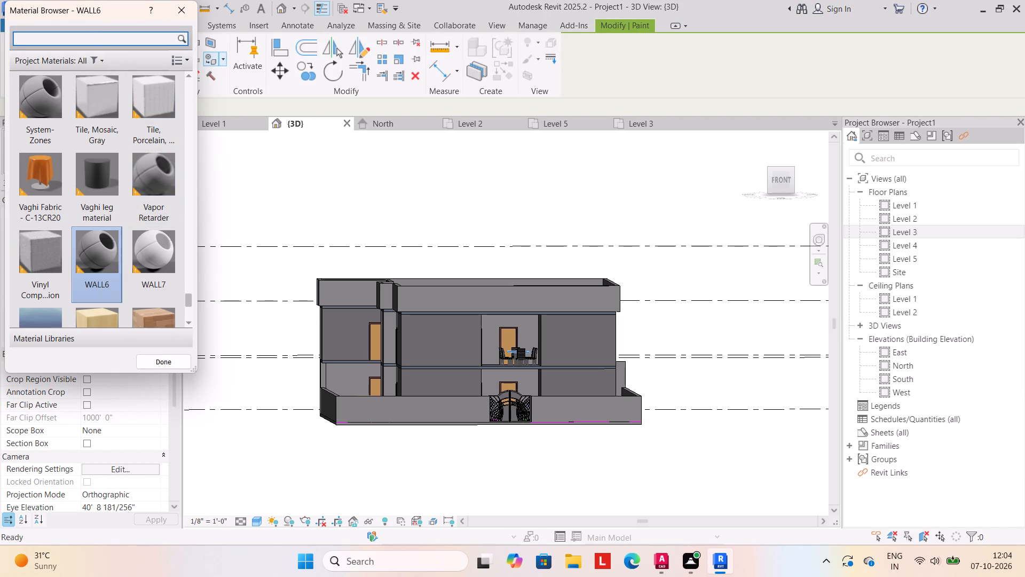
left_click(99, 38)
left_click(145, 254)
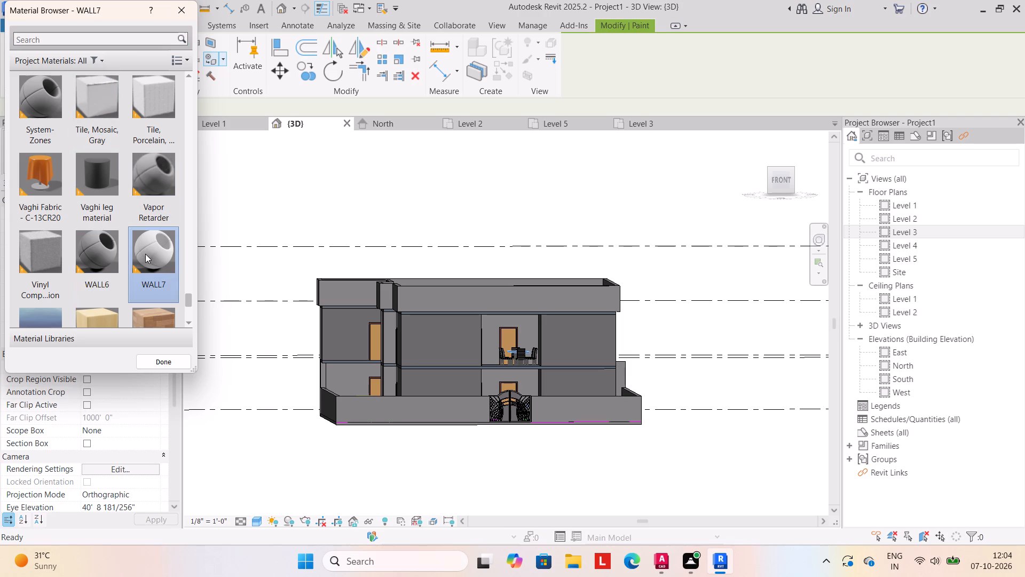
left_click(438, 343)
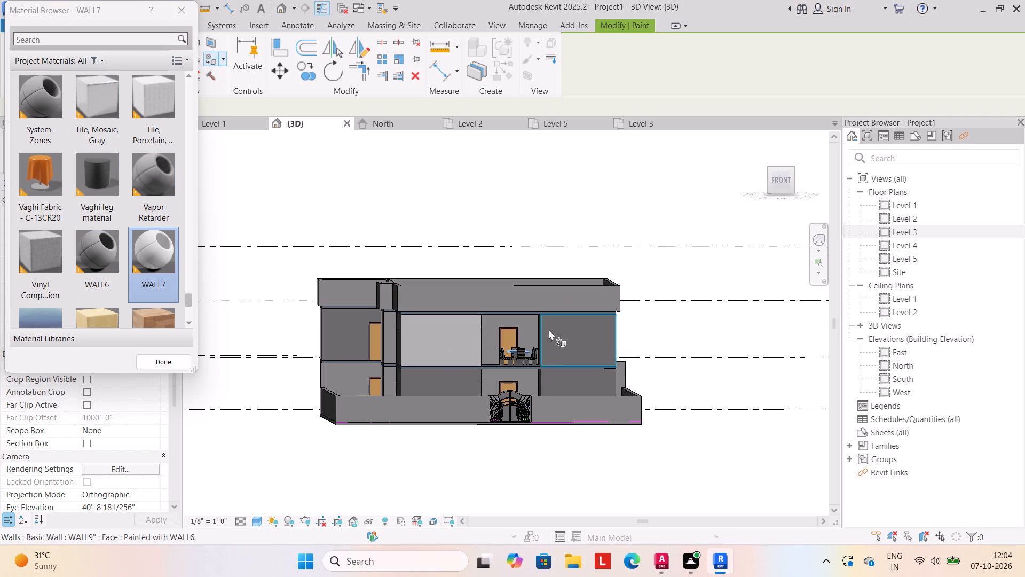
left_click(561, 339)
scroll(422, 342, "up", 4)
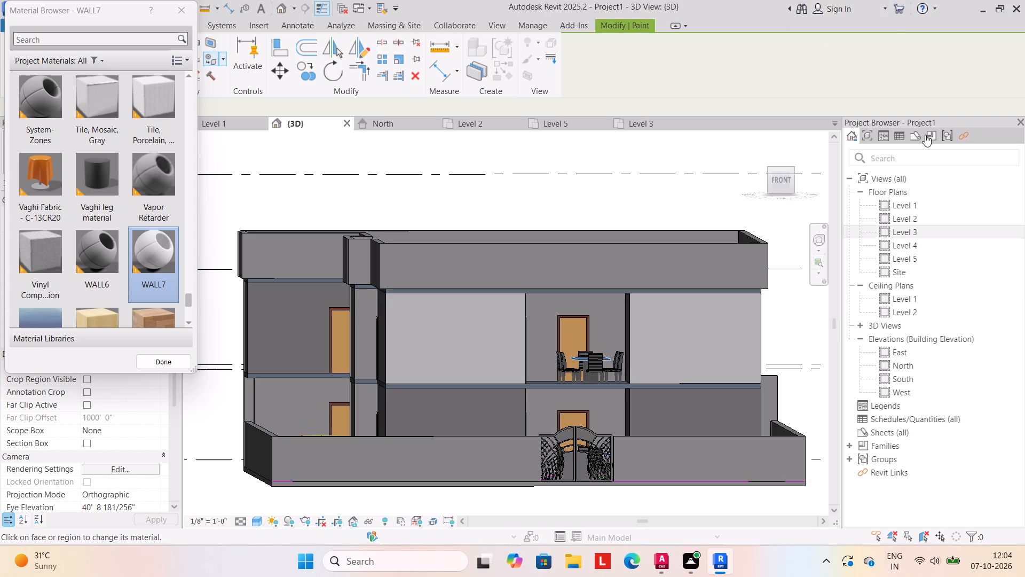
left_click(589, 303)
left_click(472, 400)
left_click_drag(603, 403, 615, 403)
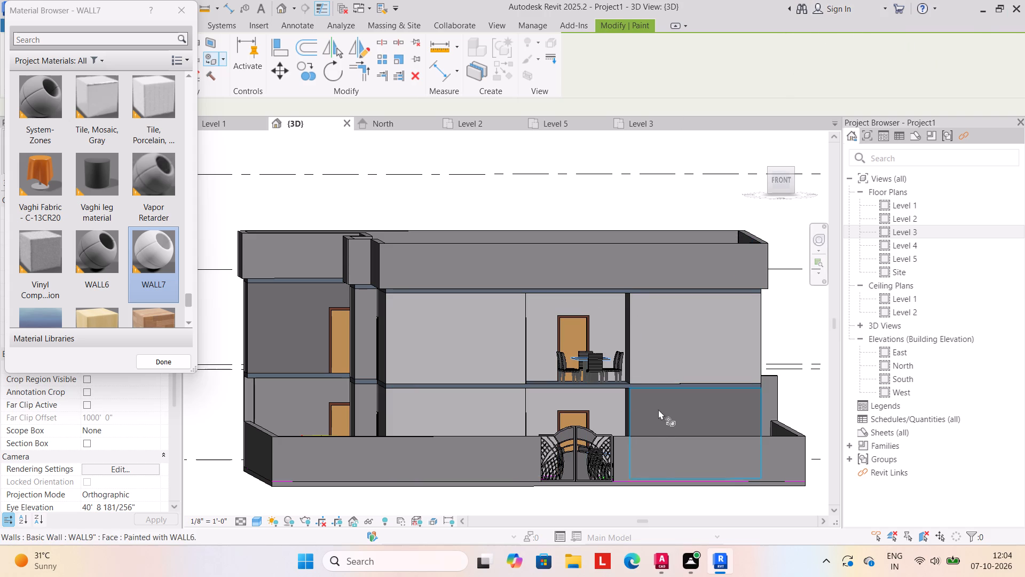
left_click(658, 409)
Paint the long right-side wall faces of both storeys with WALL7, including the adjoining narrower sections.
middle_click_drag(698, 467, 580, 463, "shift")
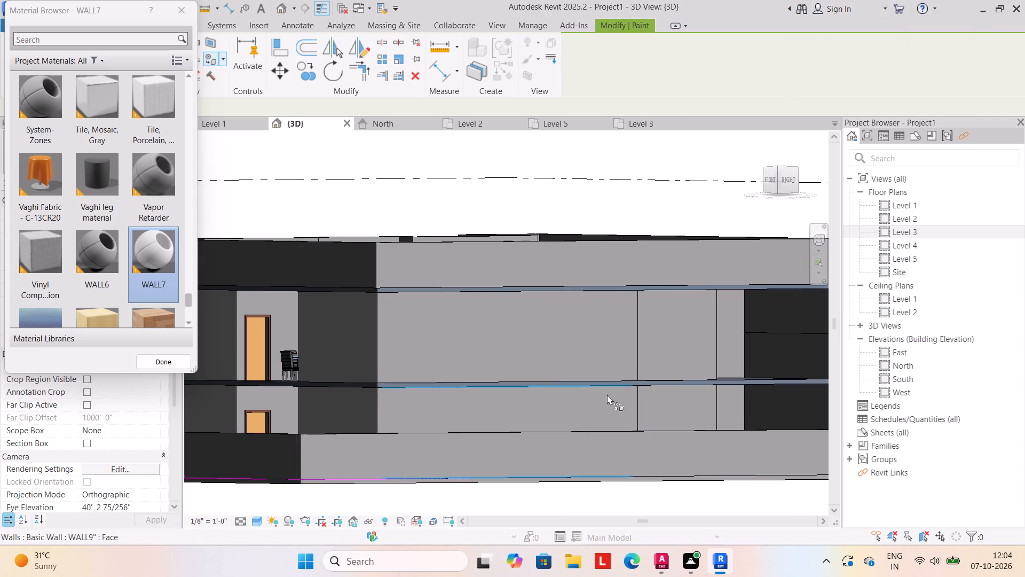
left_click_drag(577, 336, 584, 335)
left_click(687, 342)
left_click(747, 340)
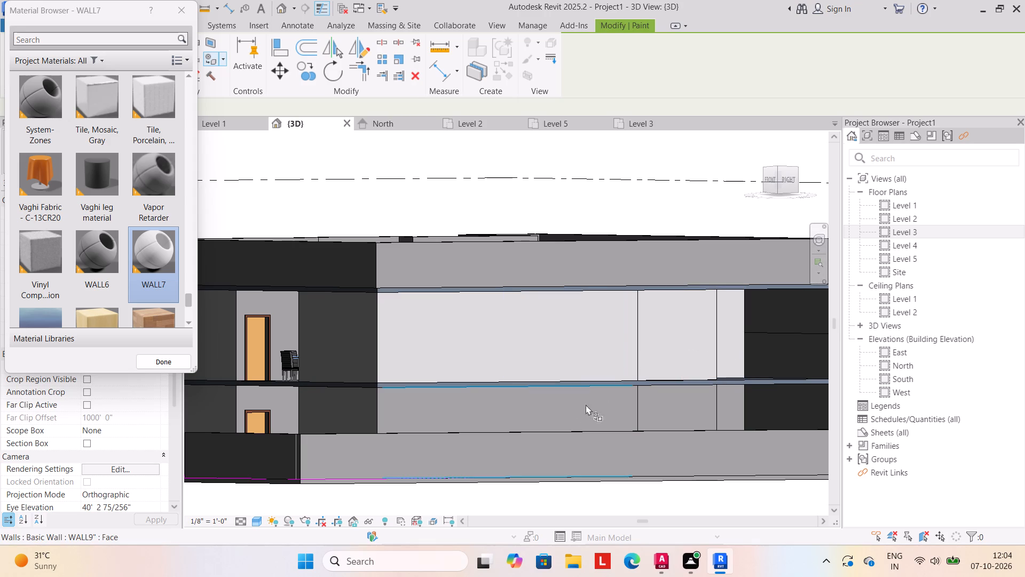
left_click(571, 407)
left_click(677, 418)
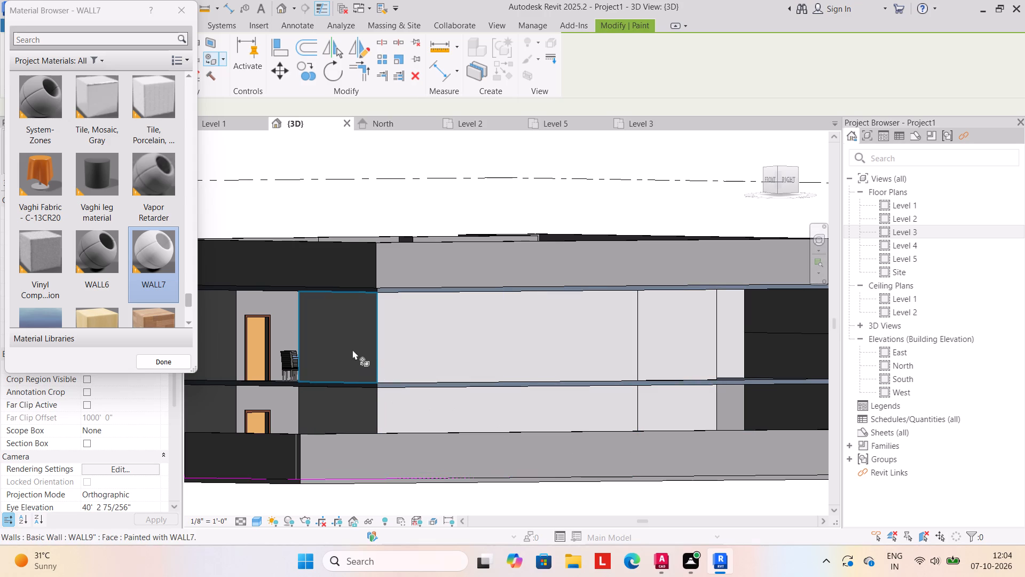
left_click(352, 349)
Paint the wall faces beside the open recess at the rear of the right side with WALL7 on both storeys.
middle_click_drag(770, 467, 685, 475, "shift")
left_click(466, 370)
left_click(470, 422)
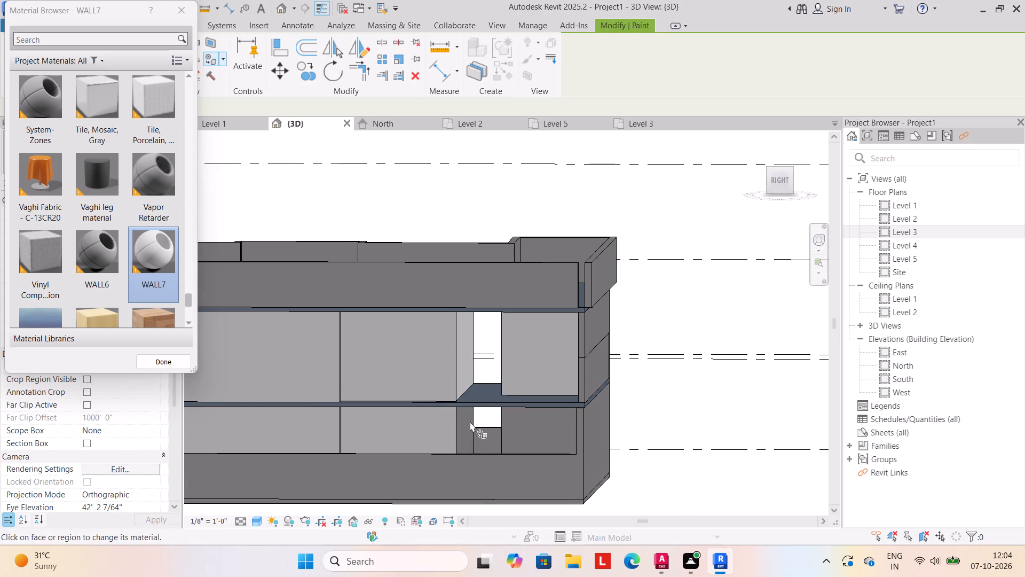
left_click(461, 423)
left_click(538, 359)
left_click(539, 418)
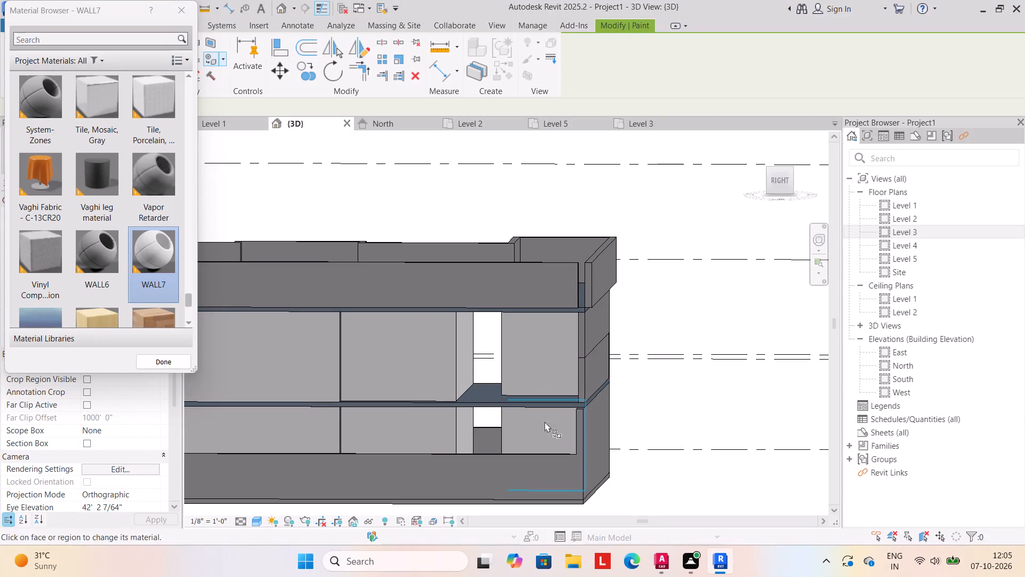
Paint the upper-storey rear wall and the low wall overlapping it with WALL7, then exit Paint.
middle_click_drag(699, 490, 624, 490, "shift")
left_click(466, 366)
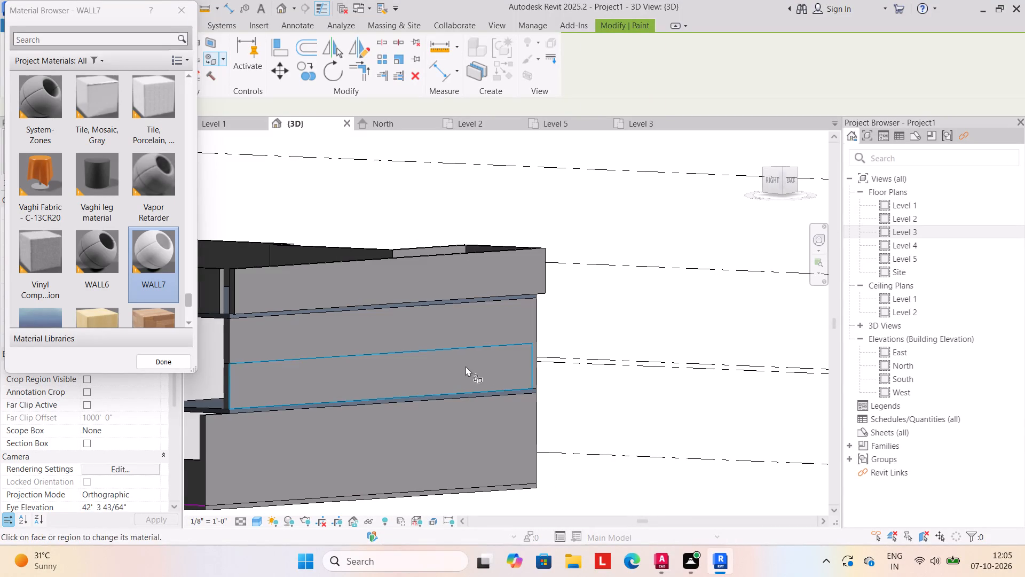
left_click(462, 317)
key("Escape")
key("Escape")
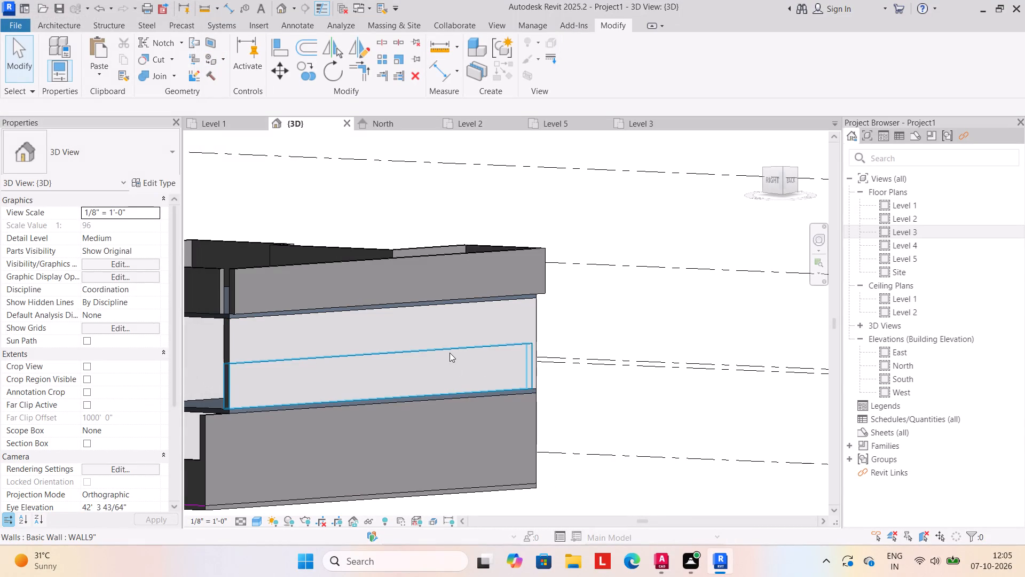
Delete the low wall overlapping the upper-storey rear wall.
left_click(451, 353)
key("Delete")
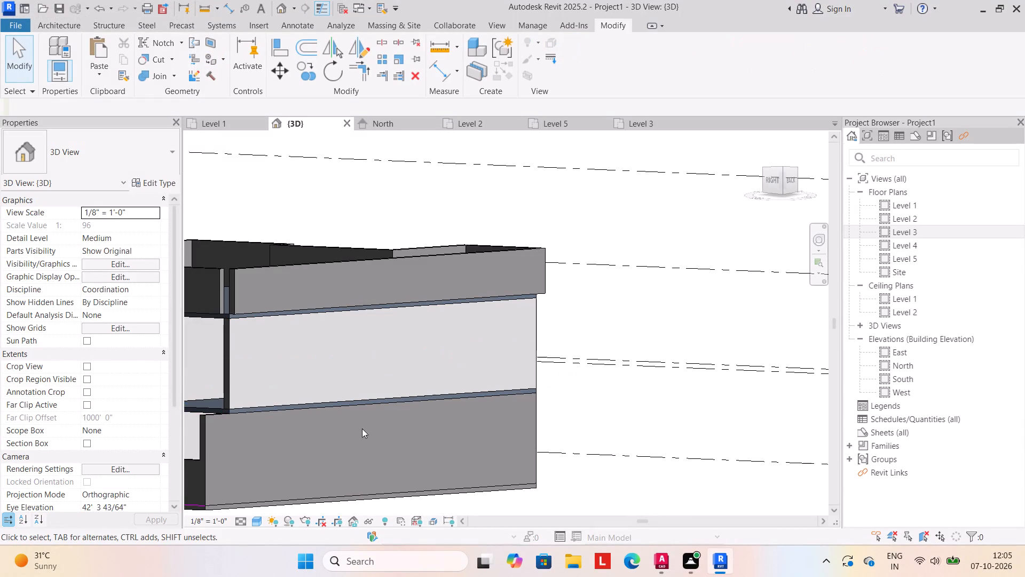
Restart Paint with WALL7 and paint the lower-storey rear wall face.
left_click(357, 433)
left_click(208, 461)
scroll(286, 442, "down", 1)
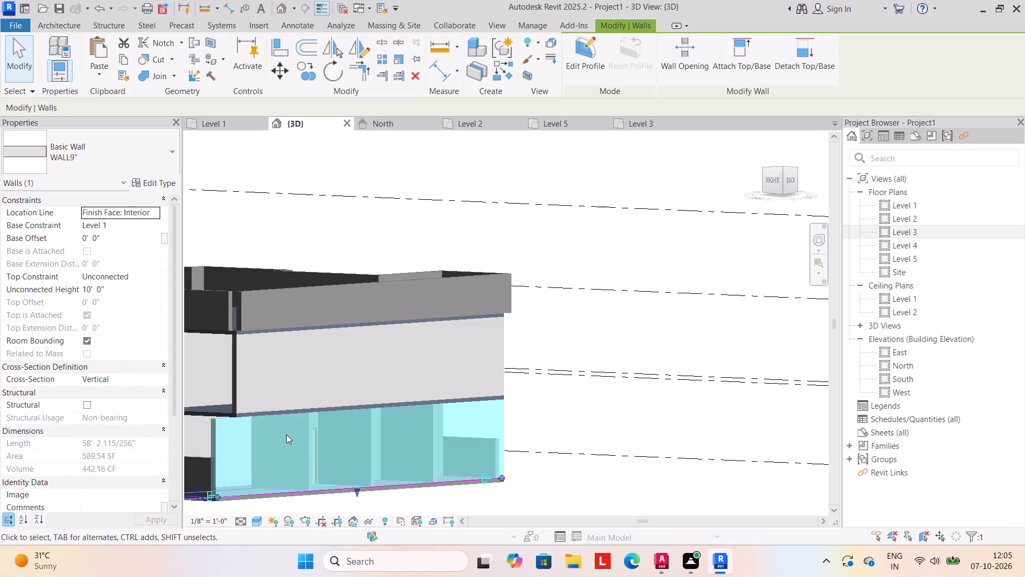
key("Escape")
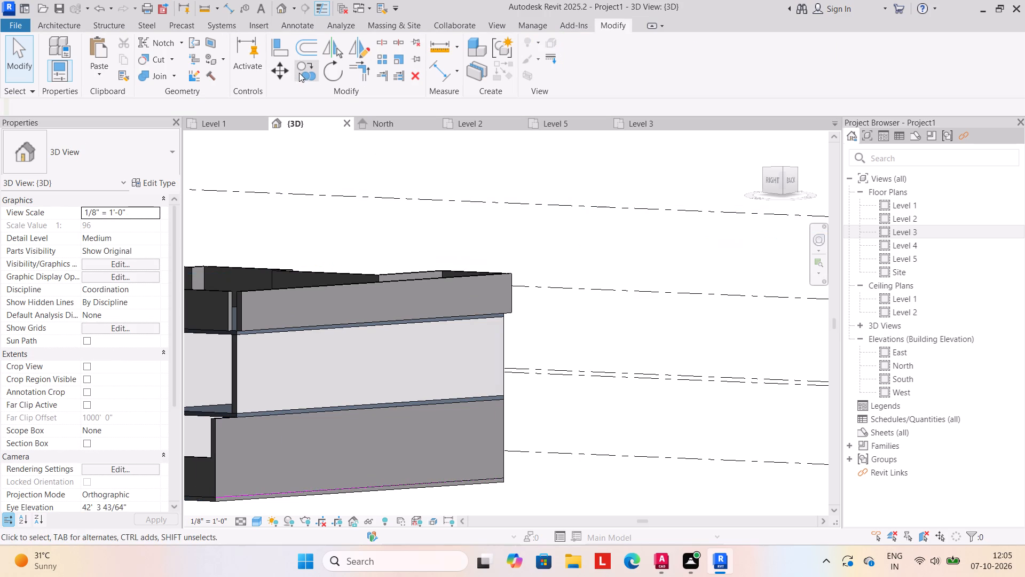
left_click(224, 58)
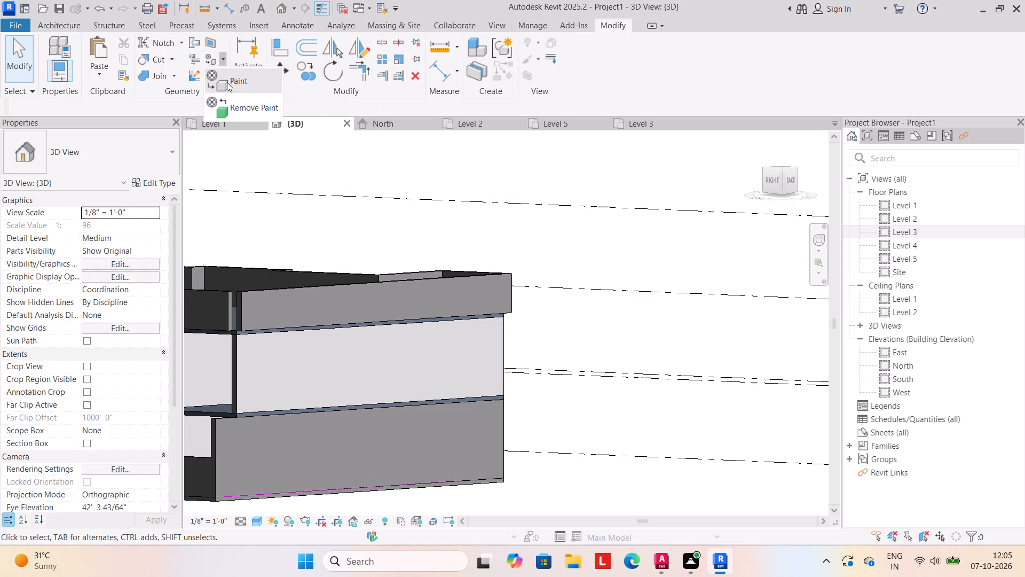
left_click(227, 82)
left_click(149, 185)
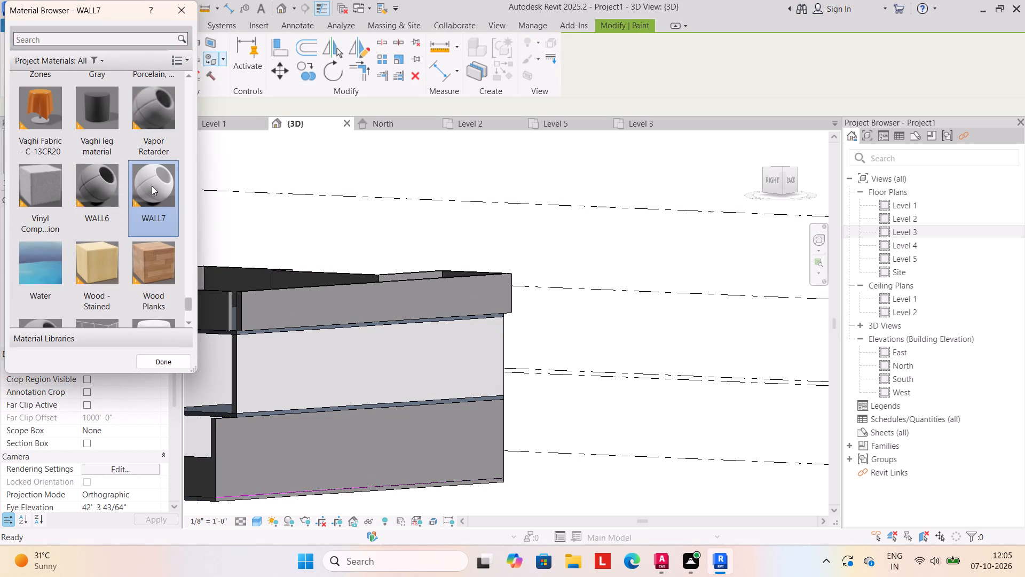
left_click(270, 453)
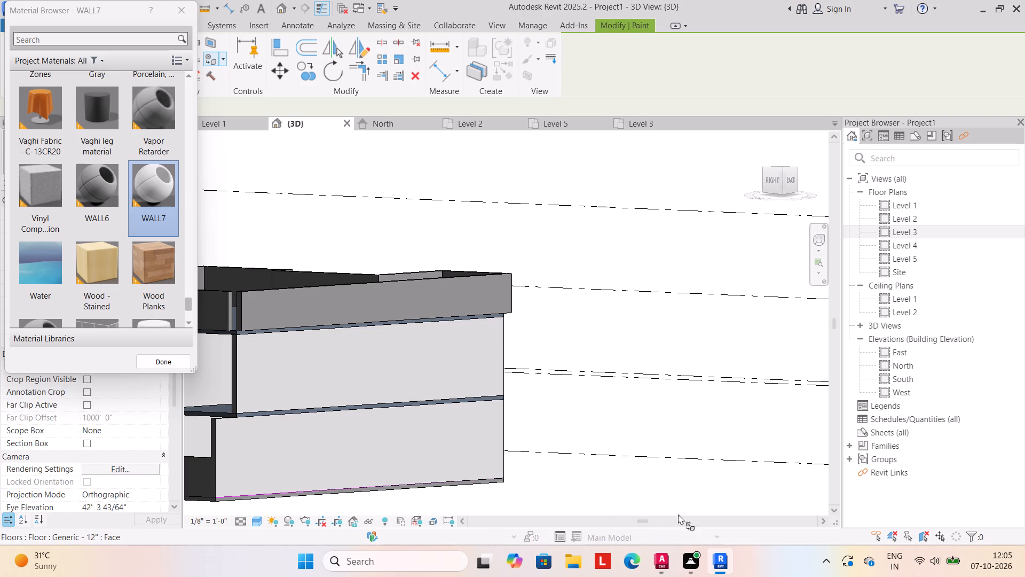
Paint the upper wall face at the rear-left corner and the recessed left-side faces of both storeys with WALL7.
middle_click_drag(663, 468, 548, 484, "shift")
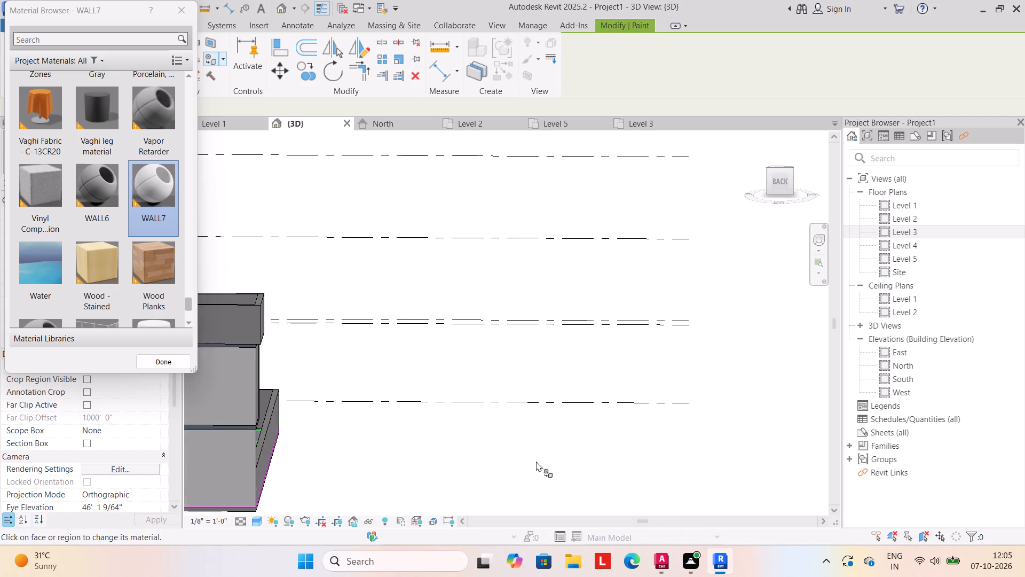
scroll(536, 461, "down", 2)
middle_click_drag(533, 458, 696, 337)
middle_click_drag(664, 403, 542, 410, "shift")
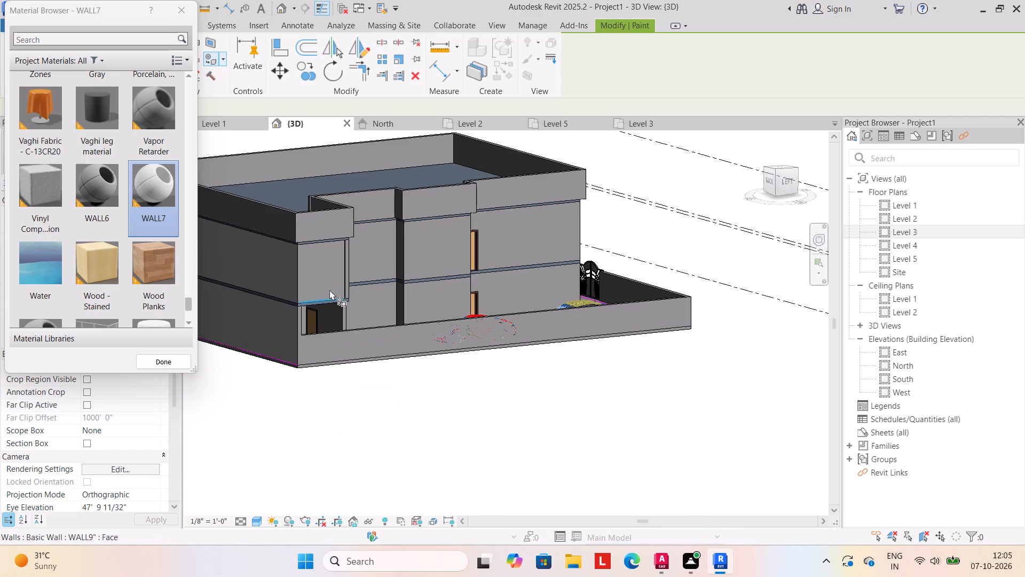
left_click(326, 274)
left_click(377, 258)
left_click(380, 299)
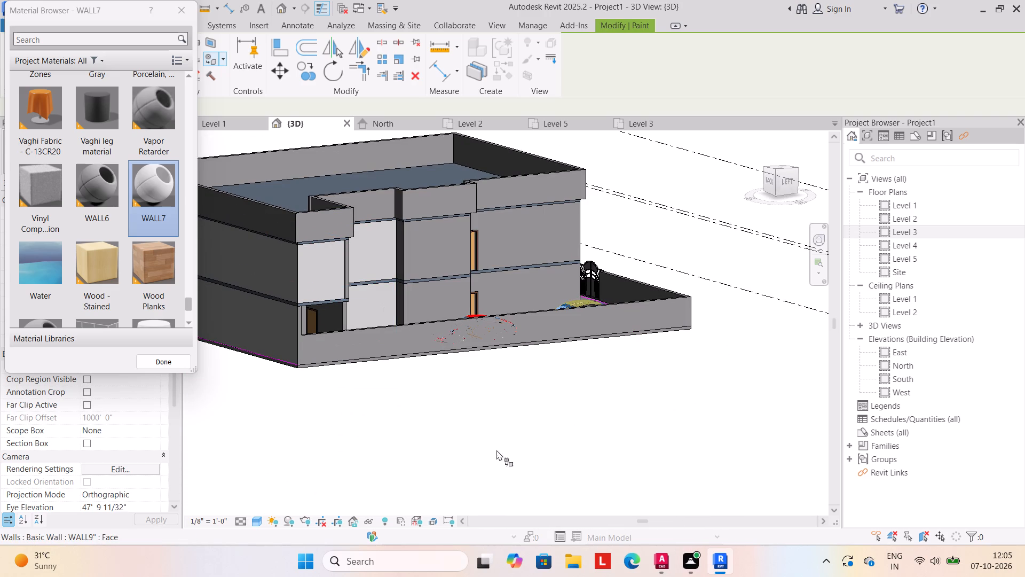
Paint the upper wall with the two door openings and the remaining left-side wall faces of both storeys with WALL7.
middle_click_drag(526, 474, 424, 471, "shift")
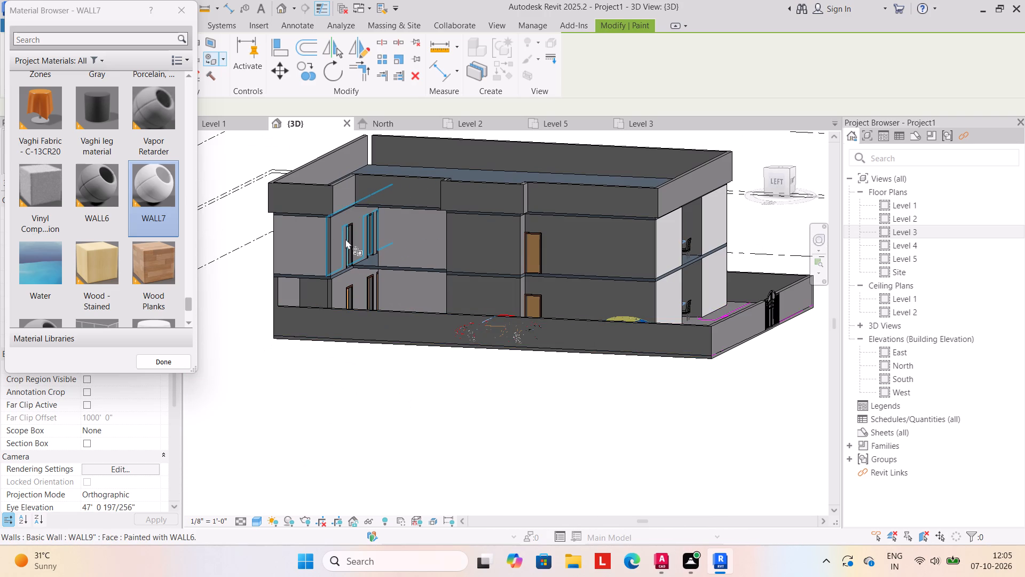
left_click(338, 239)
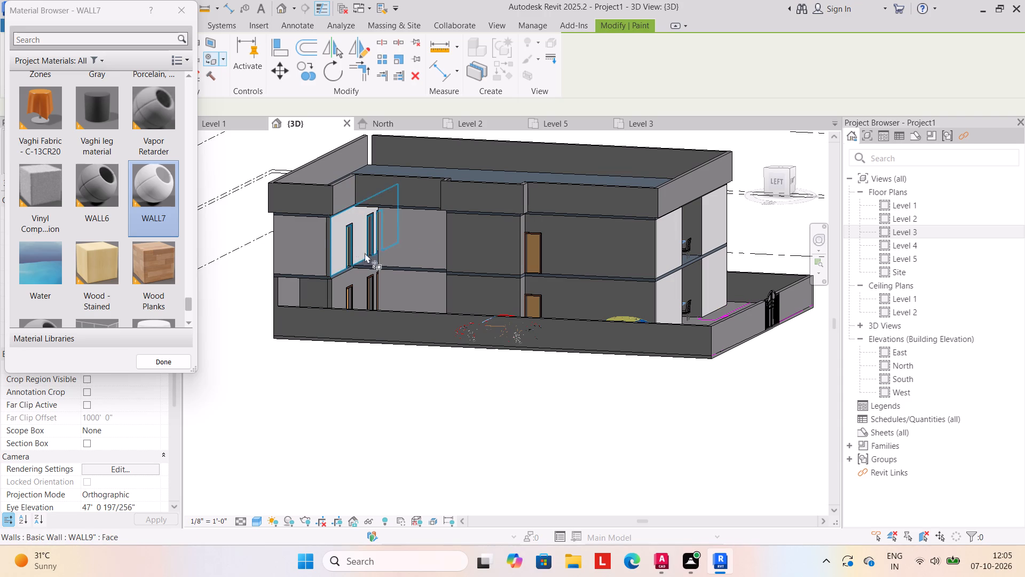
left_click(417, 241)
left_click(490, 250)
left_click(408, 289)
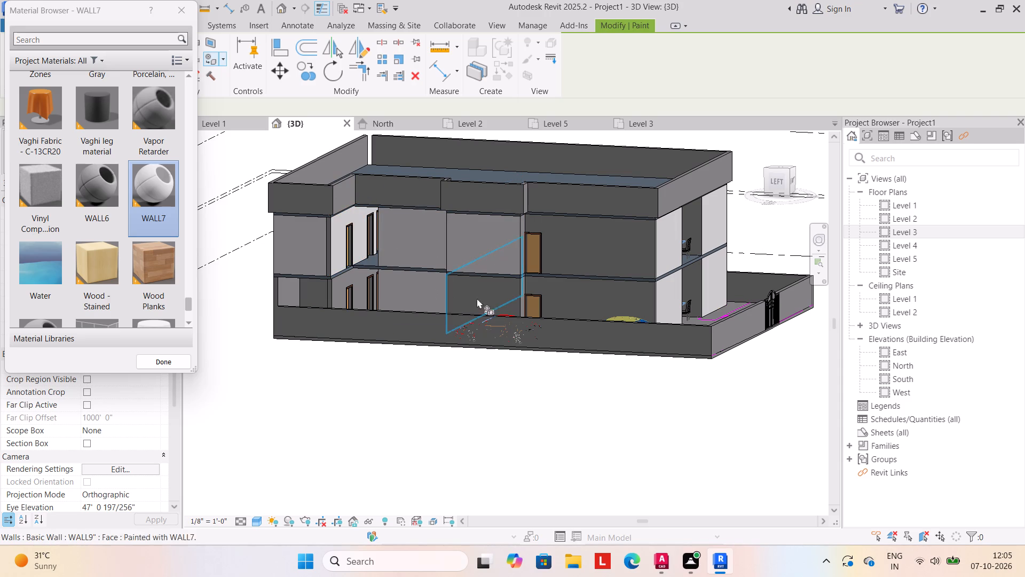
left_click_drag(488, 300, 493, 299)
left_click(597, 248)
left_click(600, 295)
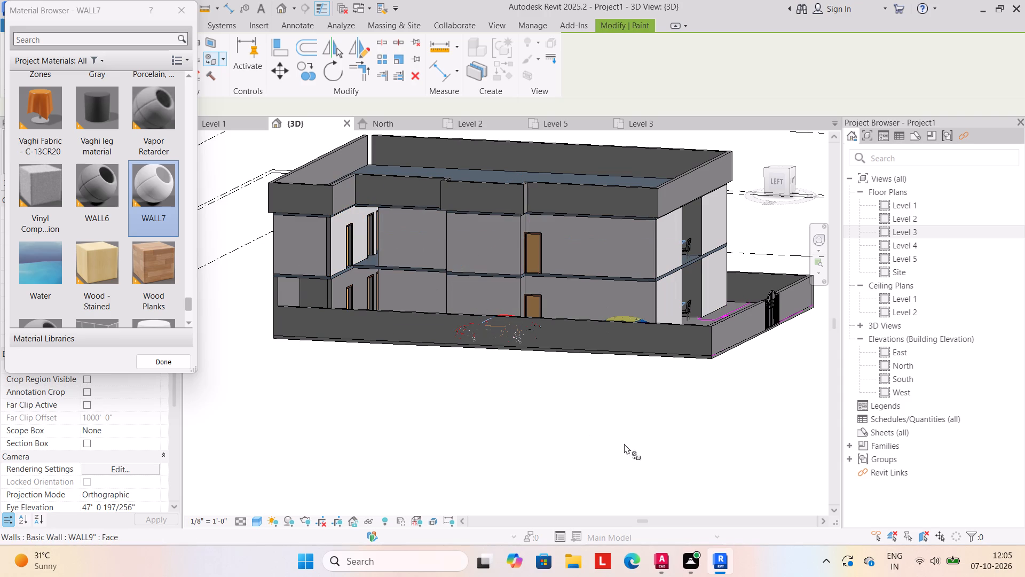
Paint the lower-storey wall faces around the rear-left corner recess with WALL7 and finish painting.
middle_click_drag(619, 468, 641, 476, "shift")
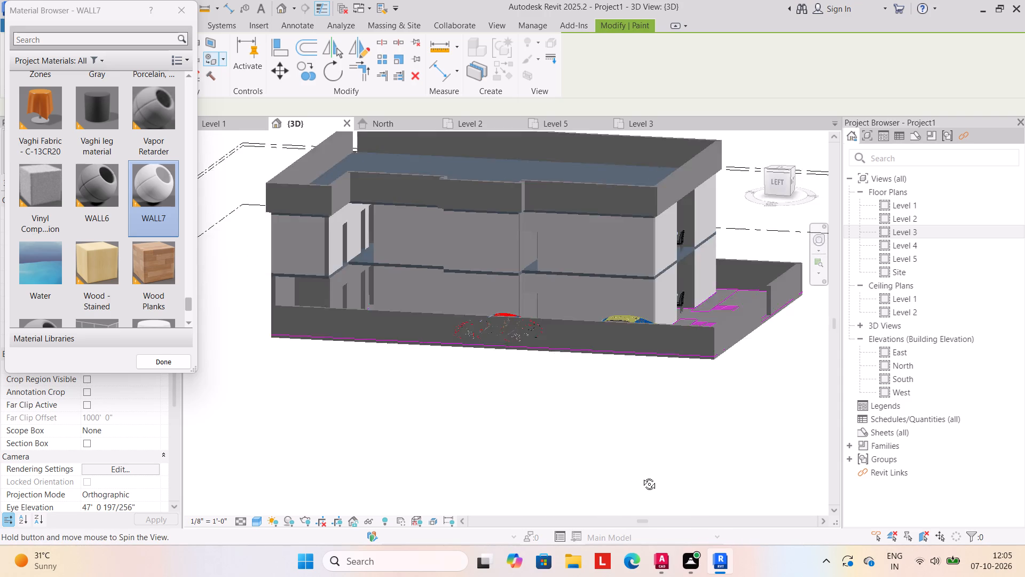
middle_click_drag(641, 476, 646, 476, "shift")
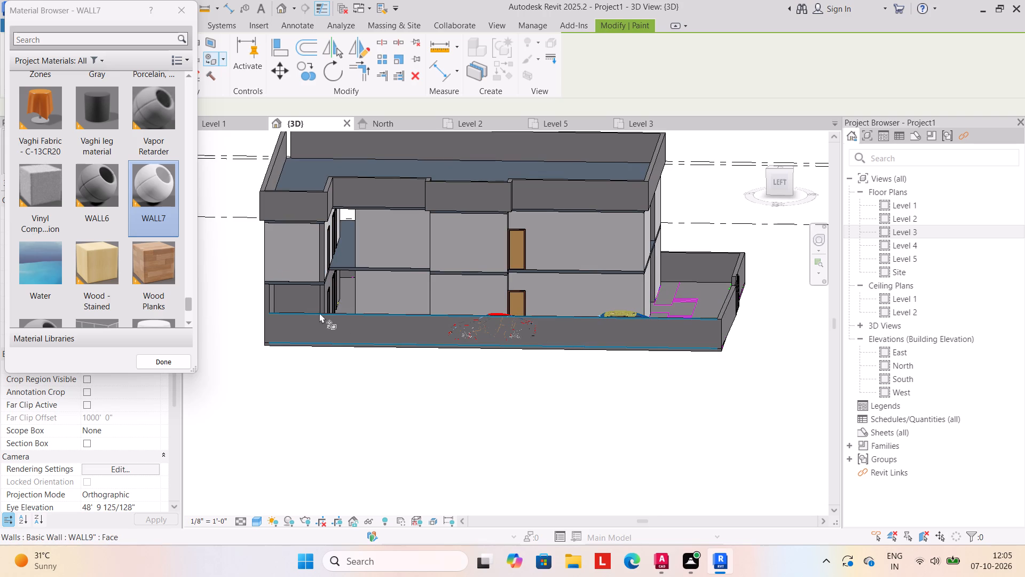
left_click(307, 299)
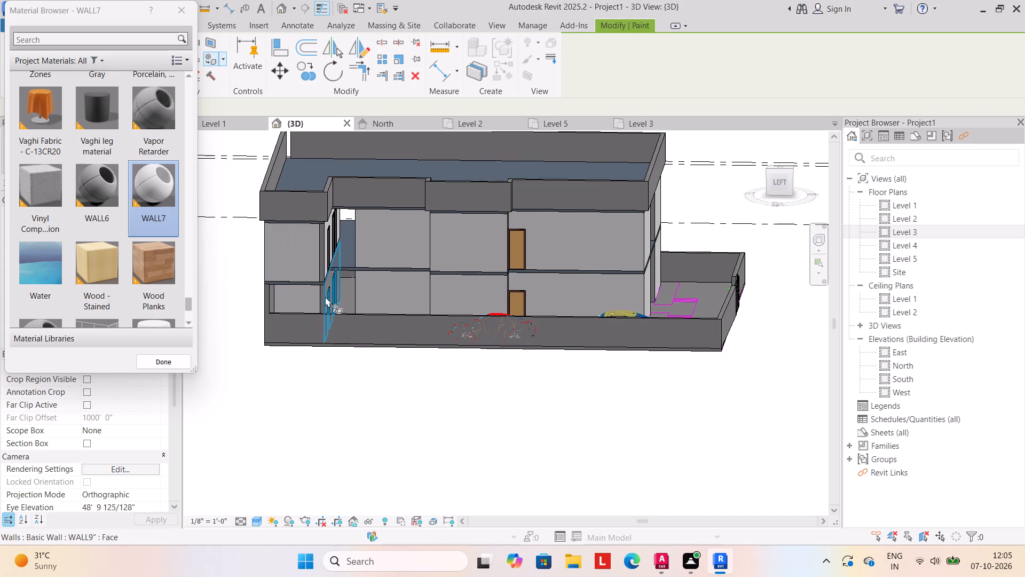
left_click(324, 295)
key("Escape")
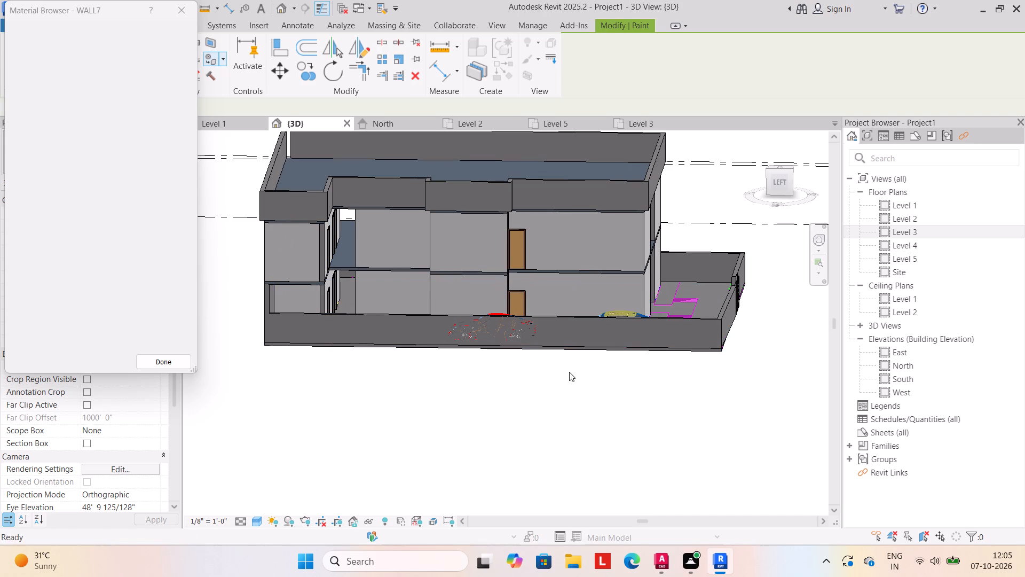
Nudge the left-side single-flush doors on the upper and lower storeys one increment to the right, away from the wall corner.
left_click(527, 262)
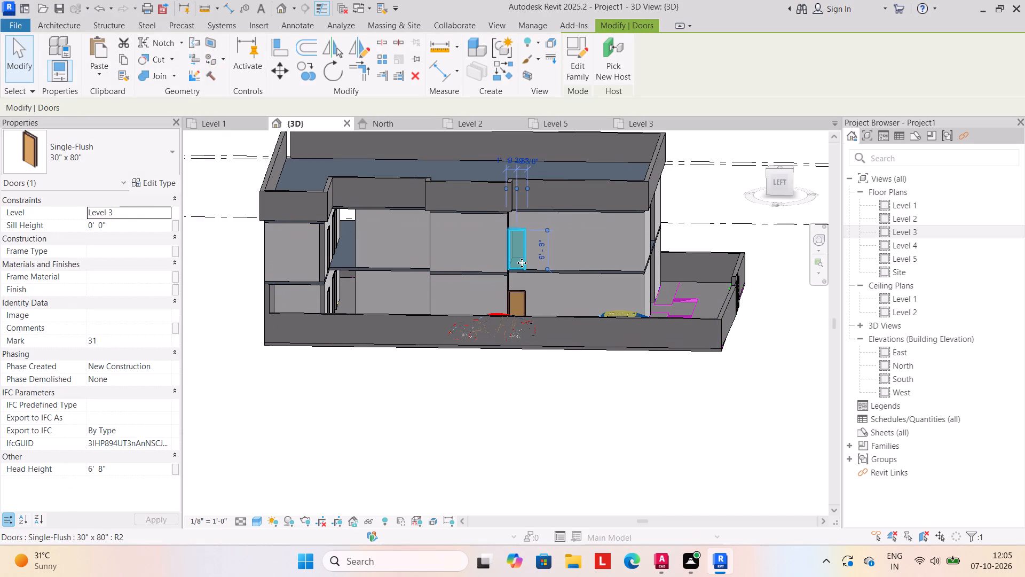
key("Right")
left_click(521, 298)
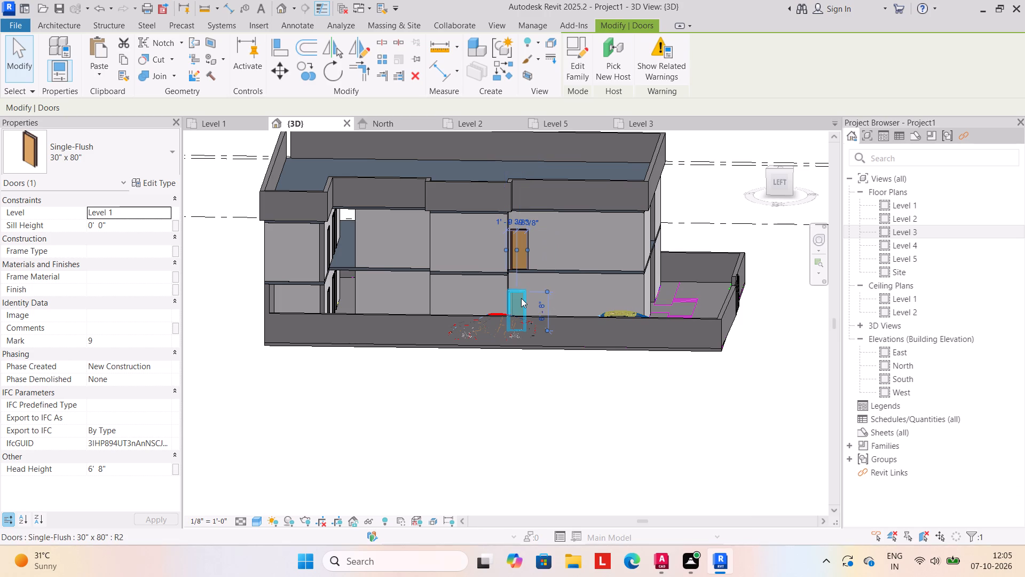
key("Right")
left_click(497, 362)
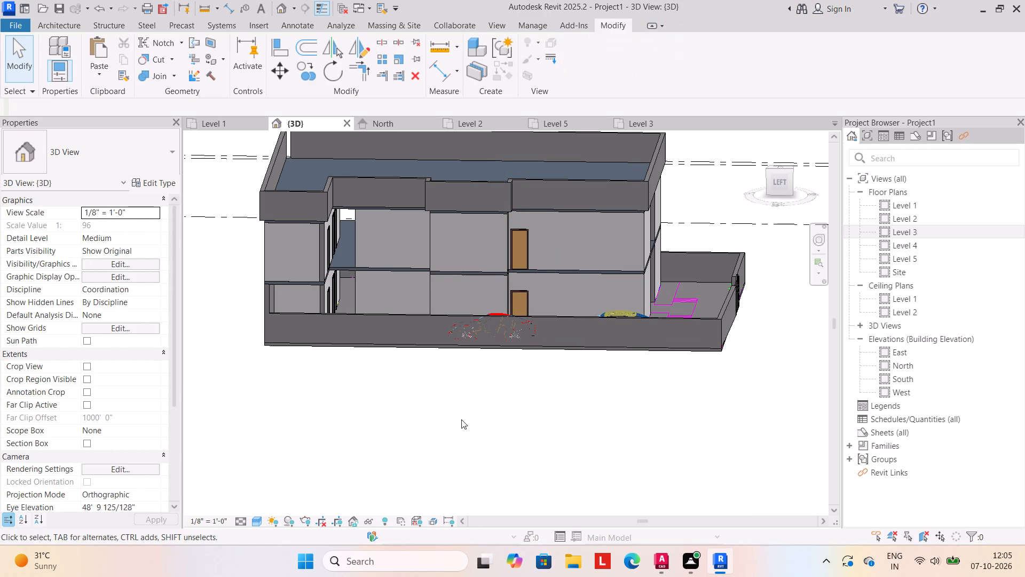
key("Escape")
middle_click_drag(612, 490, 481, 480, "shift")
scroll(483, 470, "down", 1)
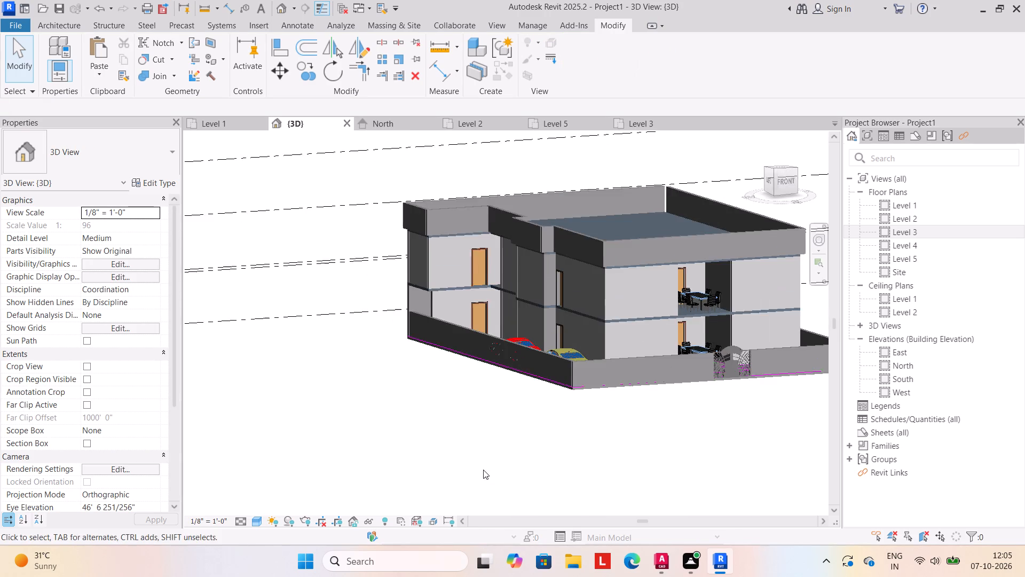
Paint the front parapet and the adjoining left-side parapet face with the Vaghi Fabric - C-13CR20 material.
middle_click_drag(483, 470, 445, 397)
middle_click_drag(650, 465, 605, 463, "shift")
scroll(610, 458, "down", 1)
middle_click_drag(603, 449, 539, 494)
middle_click_drag(581, 485, 577, 470, "shift")
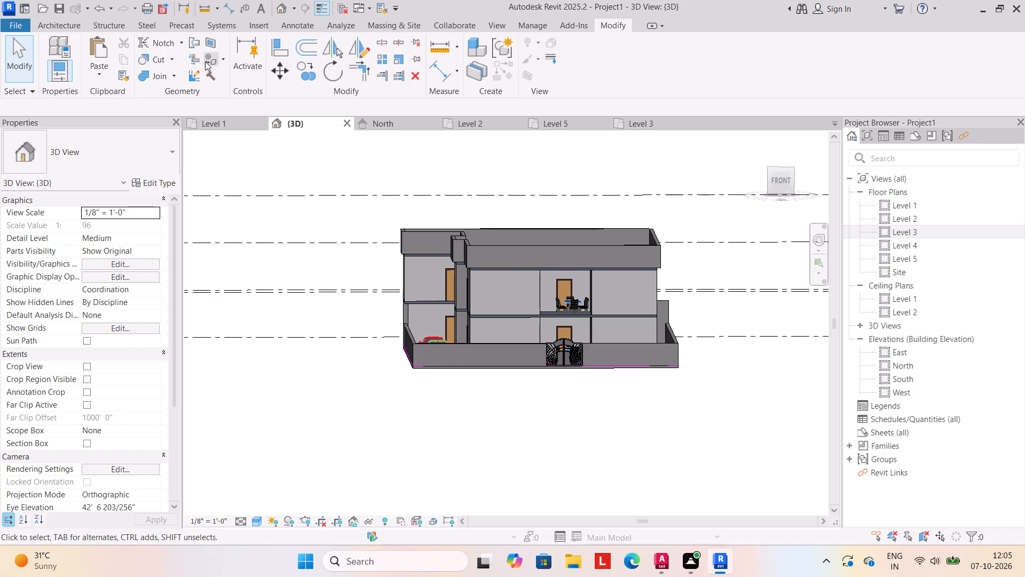
left_click(223, 60)
left_click(227, 77)
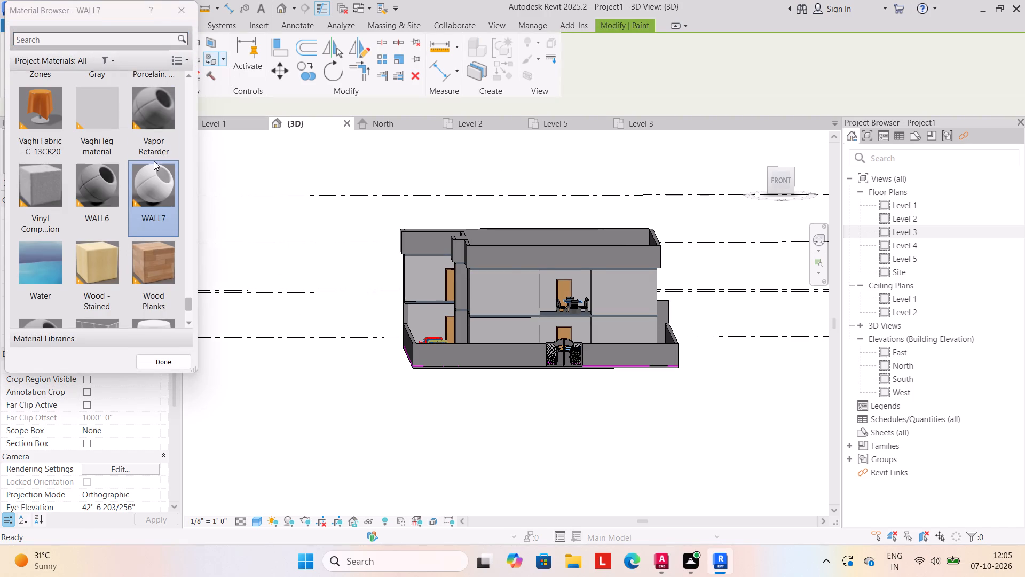
left_click(41, 111)
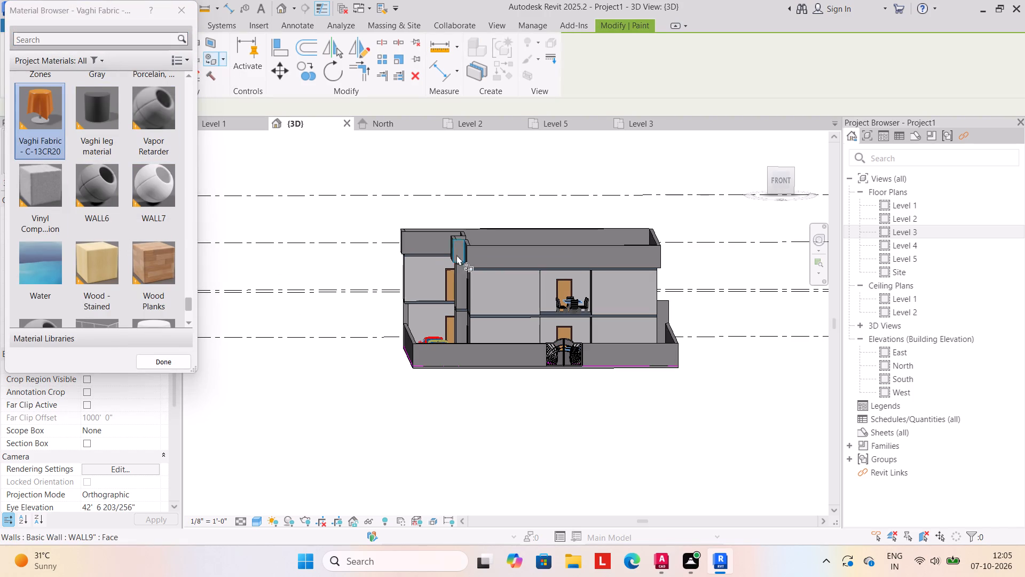
left_click(480, 255)
middle_click_drag(352, 402, 396, 415, "shift")
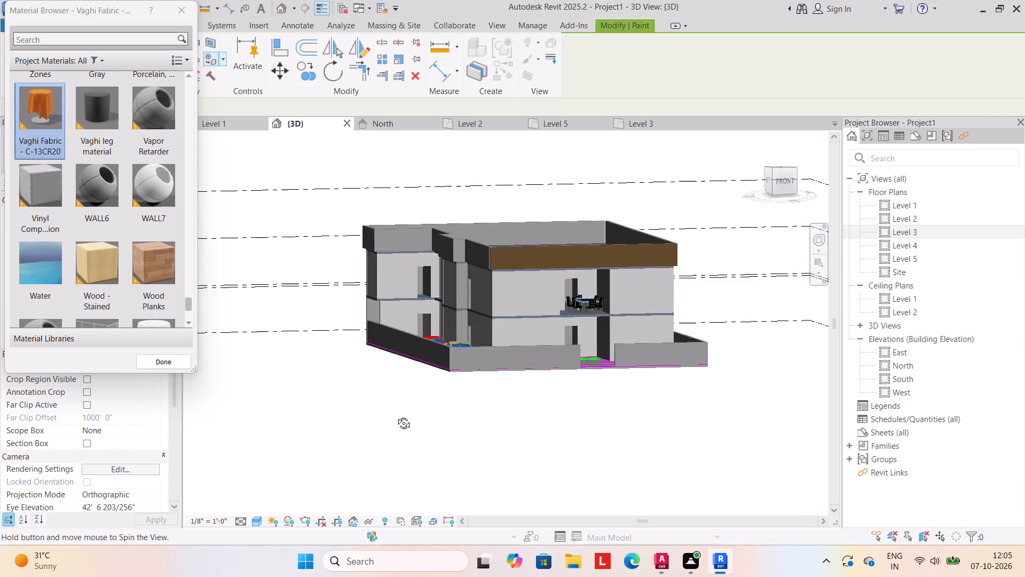
middle_click_drag(396, 415, 404, 423, "shift")
left_click(486, 252)
Paint the remaining left-side parapet faces, including the step and the rear-left recess, with Vaghi Fabric - C-13CR20.
middle_click_drag(330, 427, 353, 430, "shift")
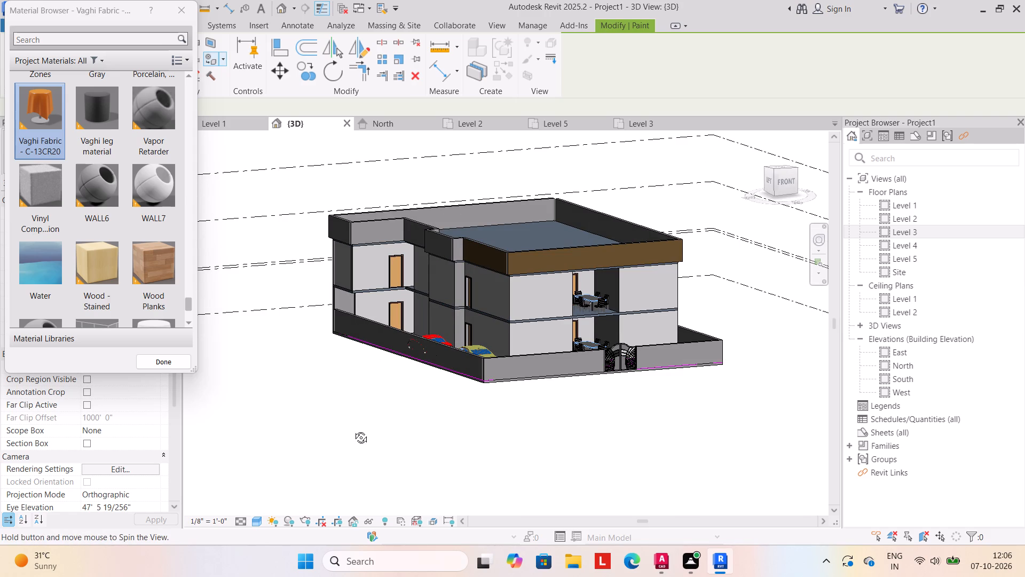
middle_click_drag(353, 430, 413, 428, "shift")
left_click(442, 246)
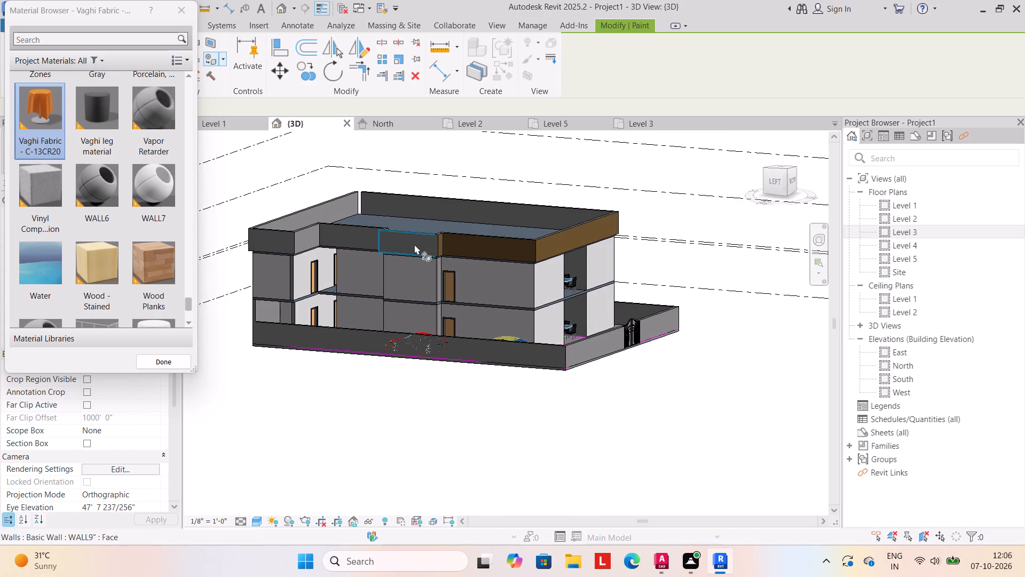
left_click(414, 244)
middle_click_drag(297, 422, 370, 432, "shift")
left_click(329, 241)
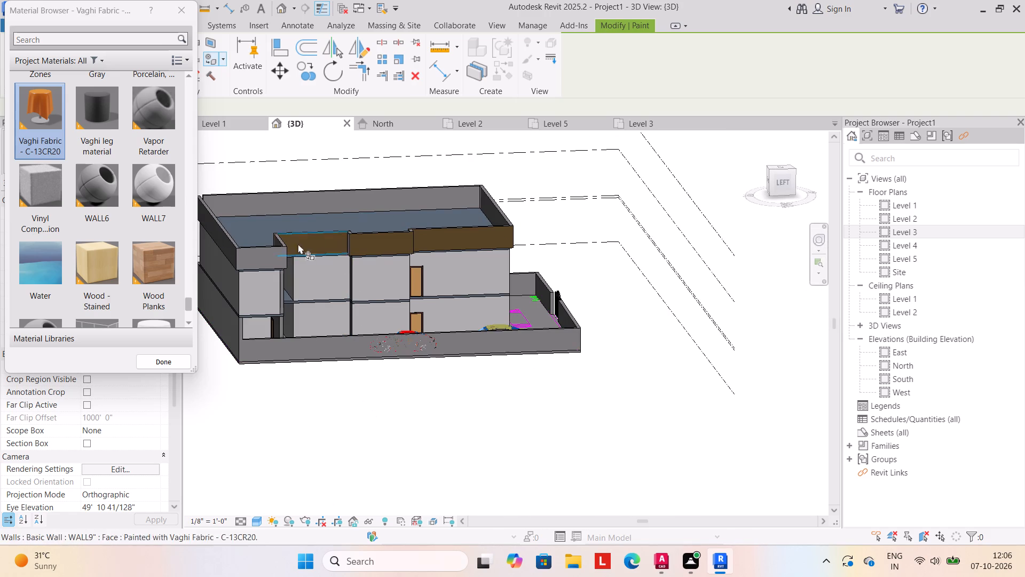
middle_click_drag(350, 482, 253, 479, "shift")
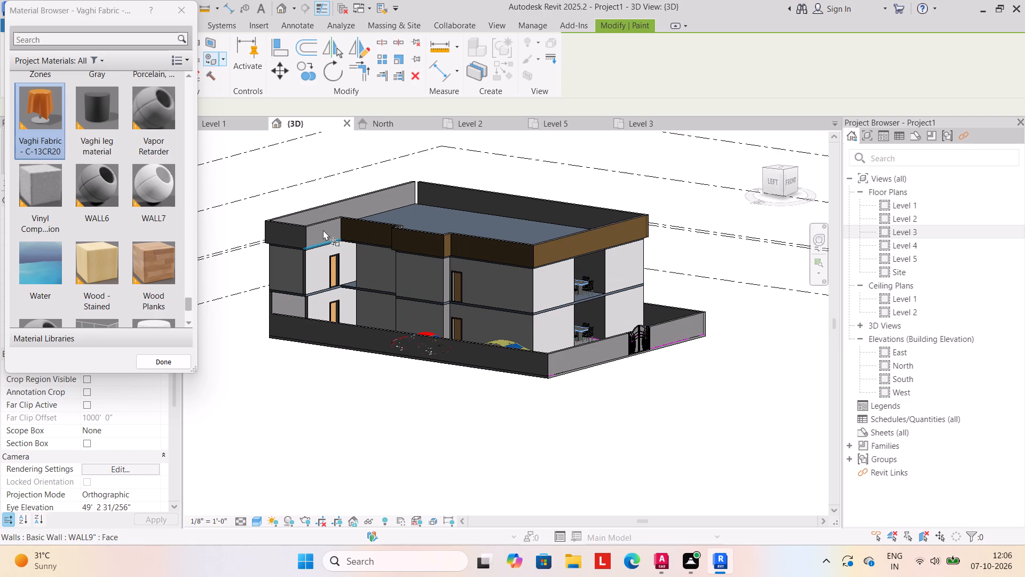
left_click(323, 230)
left_click(294, 233)
Paint the rear and right-side parapet faces with Vaghi Fabric - C-13CR20 and finish painting.
middle_click_drag(237, 433, 416, 472, "shift")
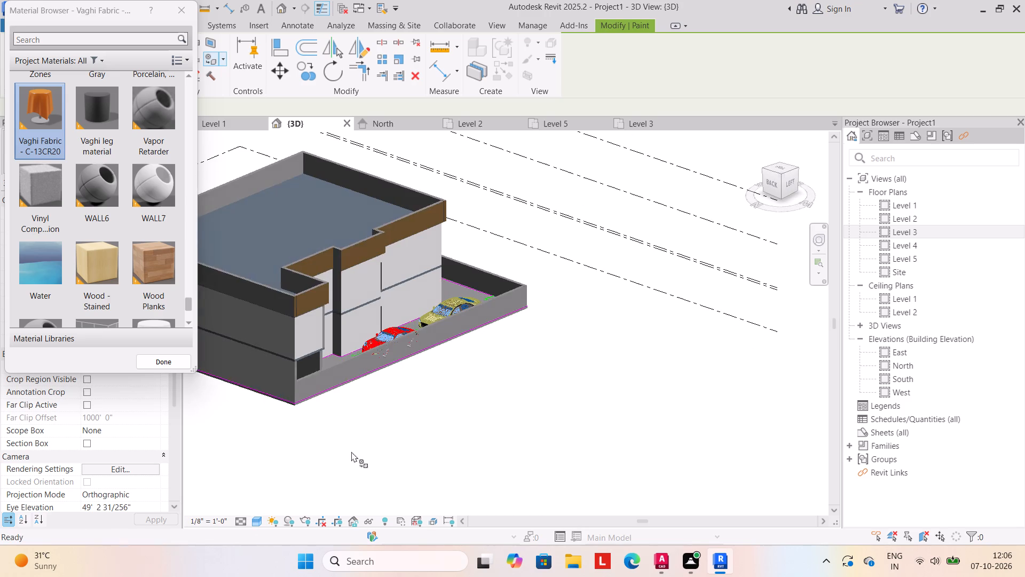
left_click(262, 290)
middle_click_drag(461, 454, 304, 430, "shift")
middle_click_drag(525, 484, 381, 444, "shift")
middle_click_drag(661, 455, 651, 459, "shift")
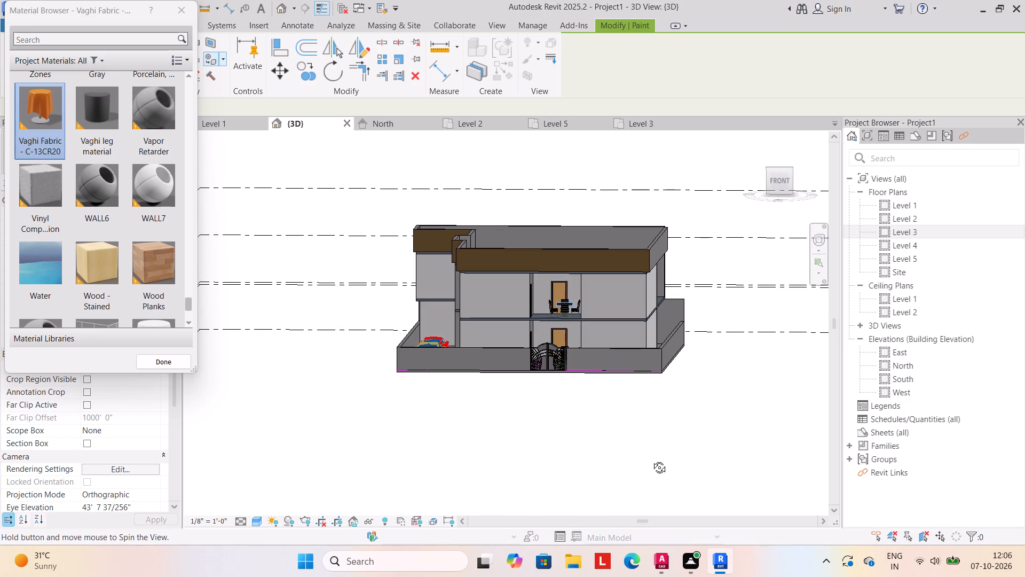
middle_click_drag(651, 459, 544, 448, "shift")
left_click(595, 261)
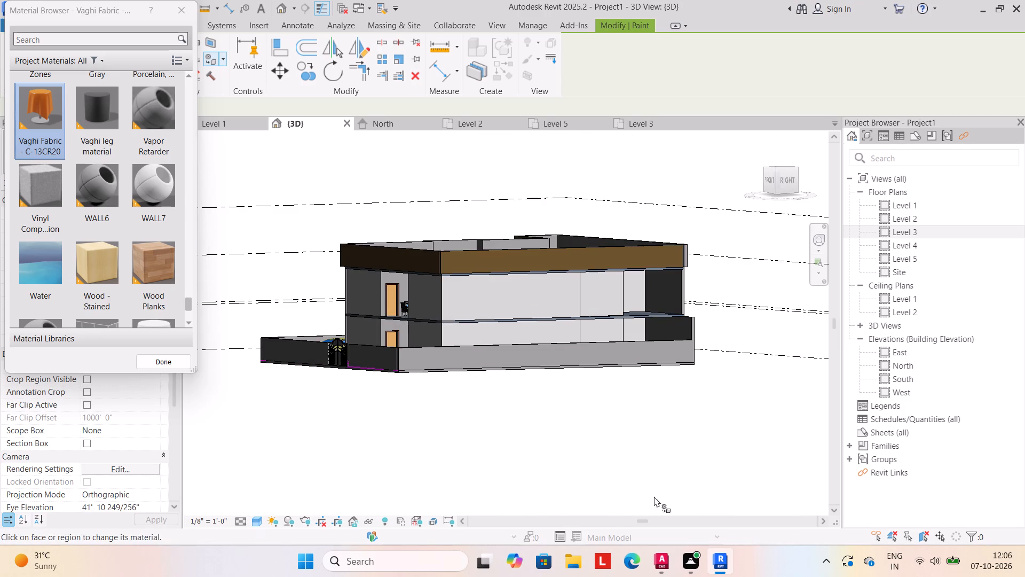
middle_click_drag(655, 495, 557, 498)
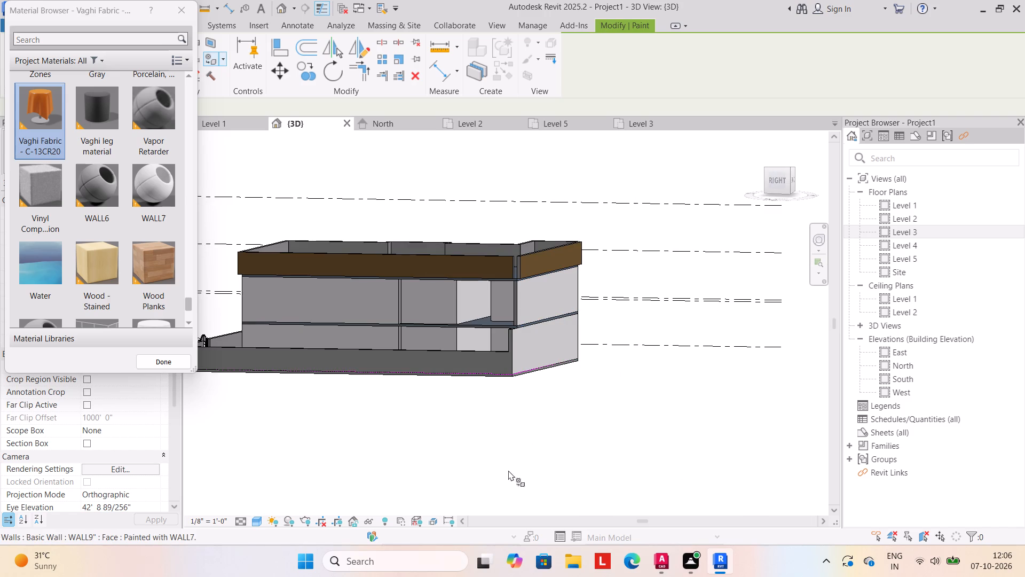
key("Escape")
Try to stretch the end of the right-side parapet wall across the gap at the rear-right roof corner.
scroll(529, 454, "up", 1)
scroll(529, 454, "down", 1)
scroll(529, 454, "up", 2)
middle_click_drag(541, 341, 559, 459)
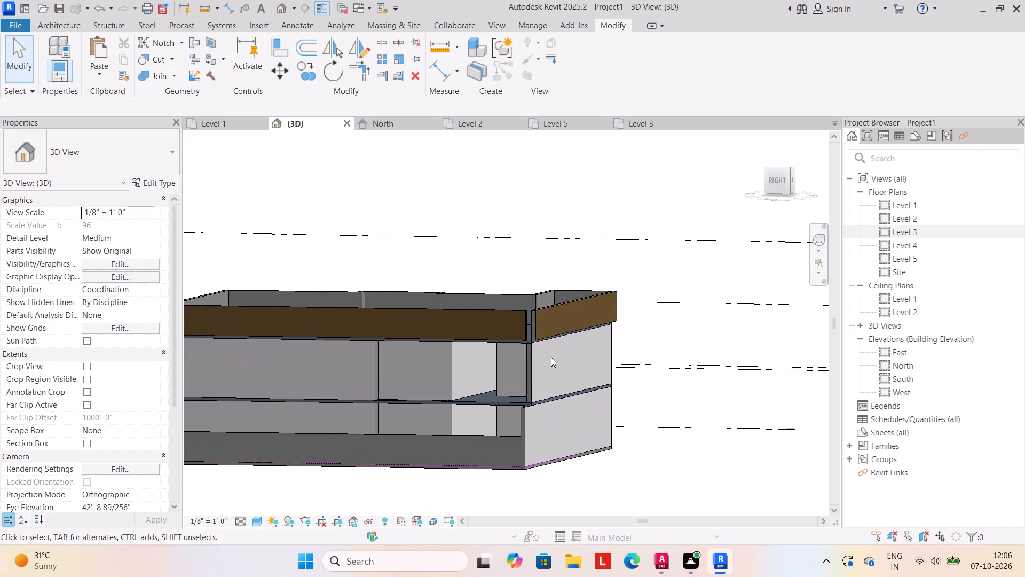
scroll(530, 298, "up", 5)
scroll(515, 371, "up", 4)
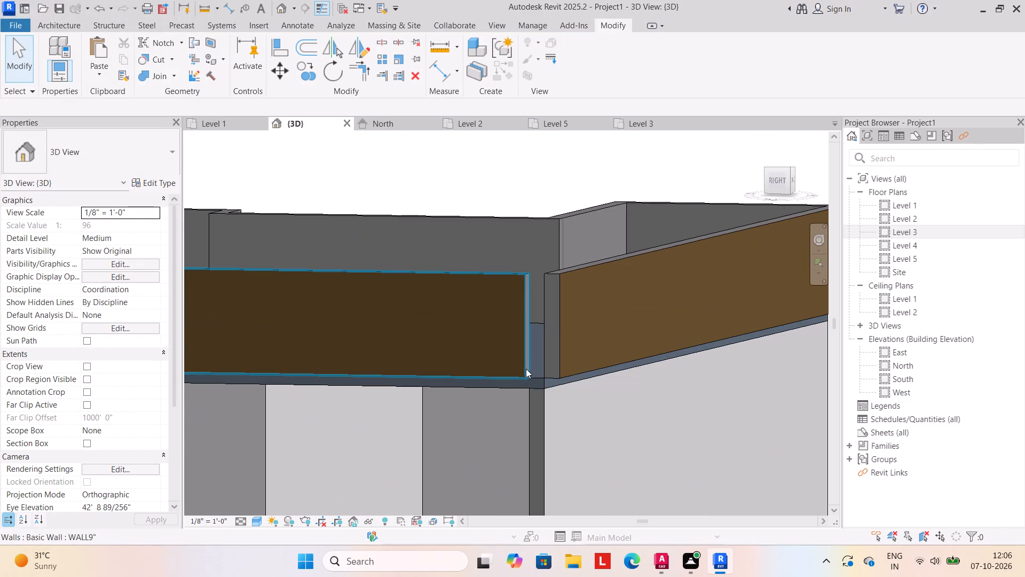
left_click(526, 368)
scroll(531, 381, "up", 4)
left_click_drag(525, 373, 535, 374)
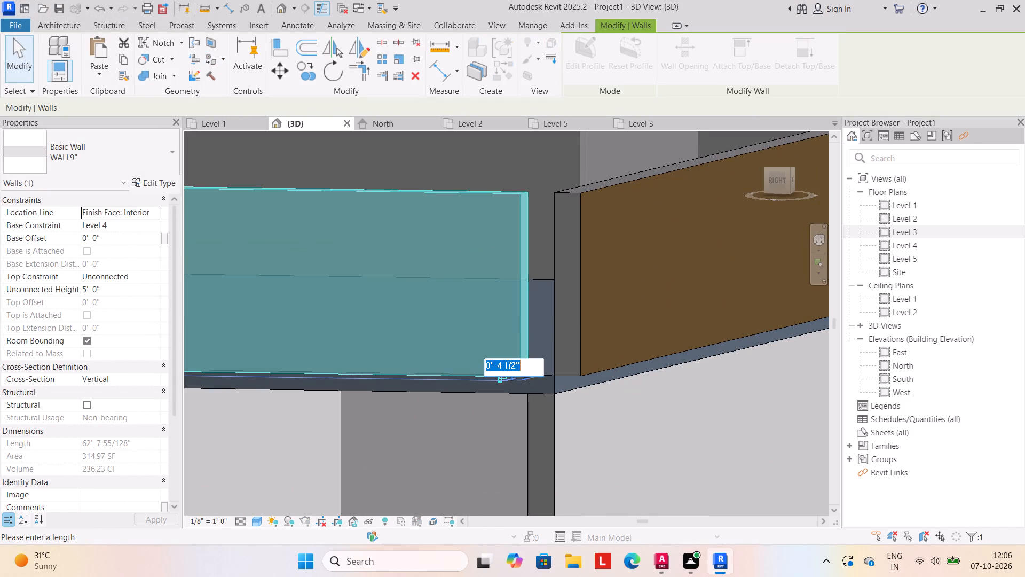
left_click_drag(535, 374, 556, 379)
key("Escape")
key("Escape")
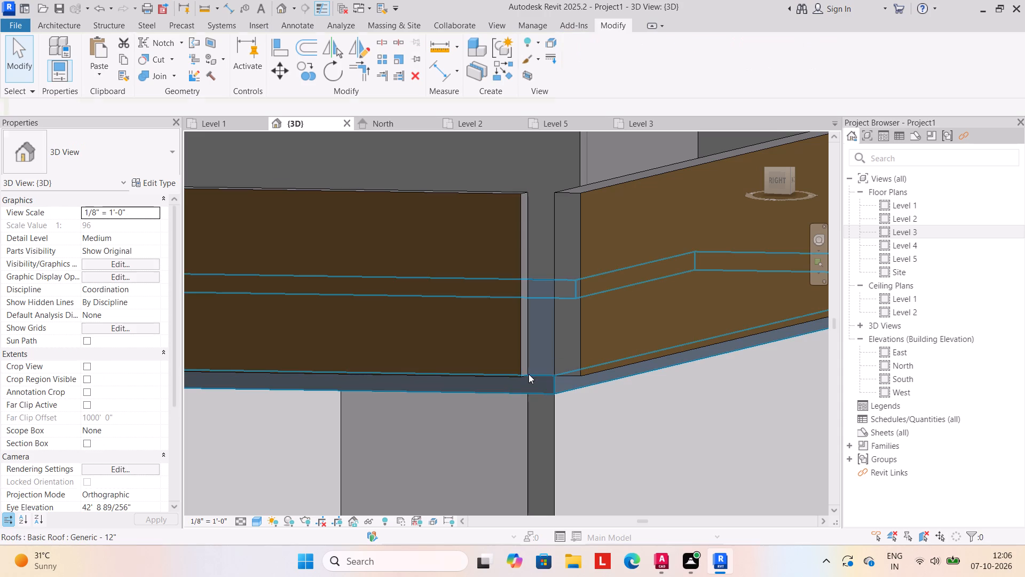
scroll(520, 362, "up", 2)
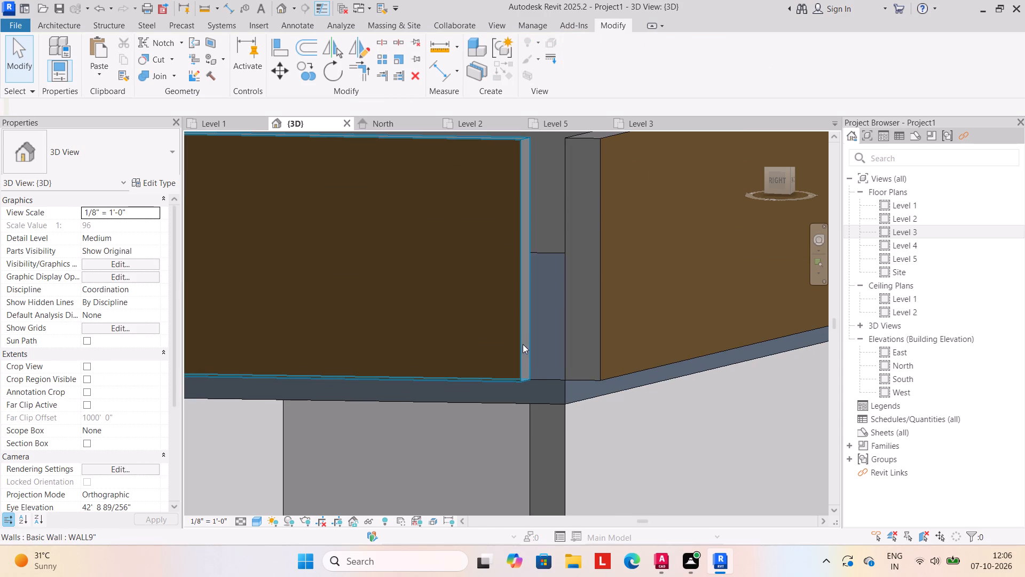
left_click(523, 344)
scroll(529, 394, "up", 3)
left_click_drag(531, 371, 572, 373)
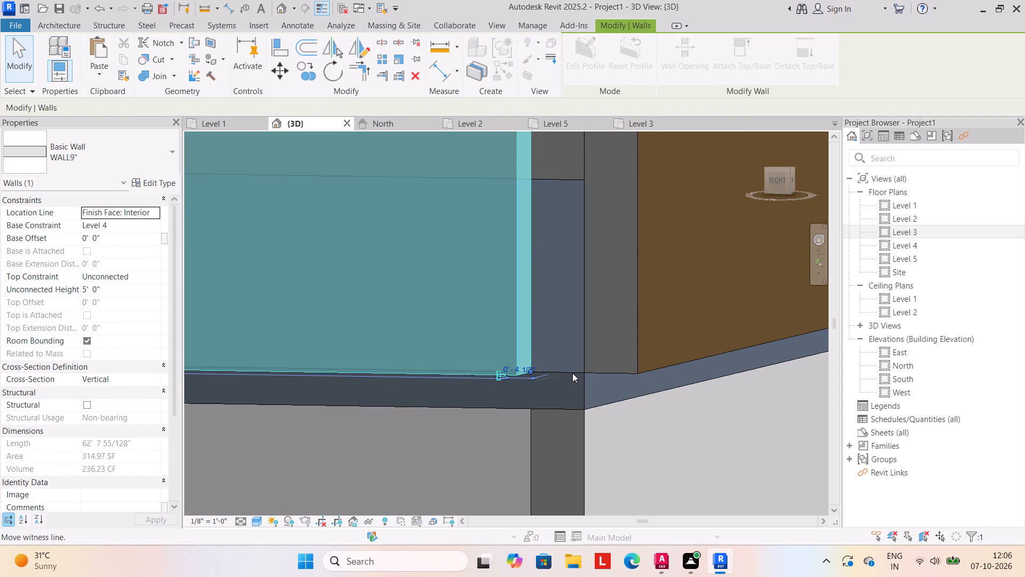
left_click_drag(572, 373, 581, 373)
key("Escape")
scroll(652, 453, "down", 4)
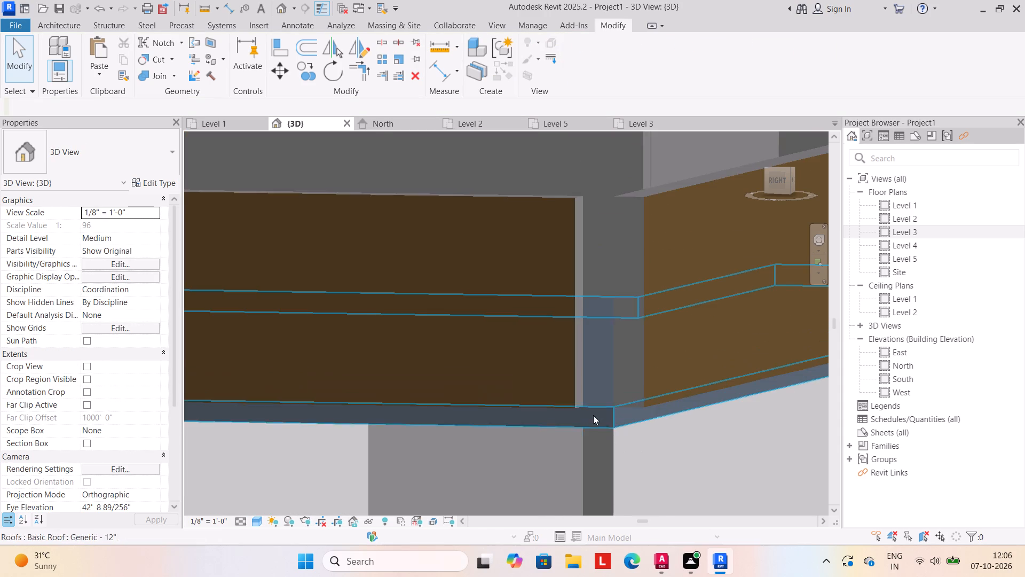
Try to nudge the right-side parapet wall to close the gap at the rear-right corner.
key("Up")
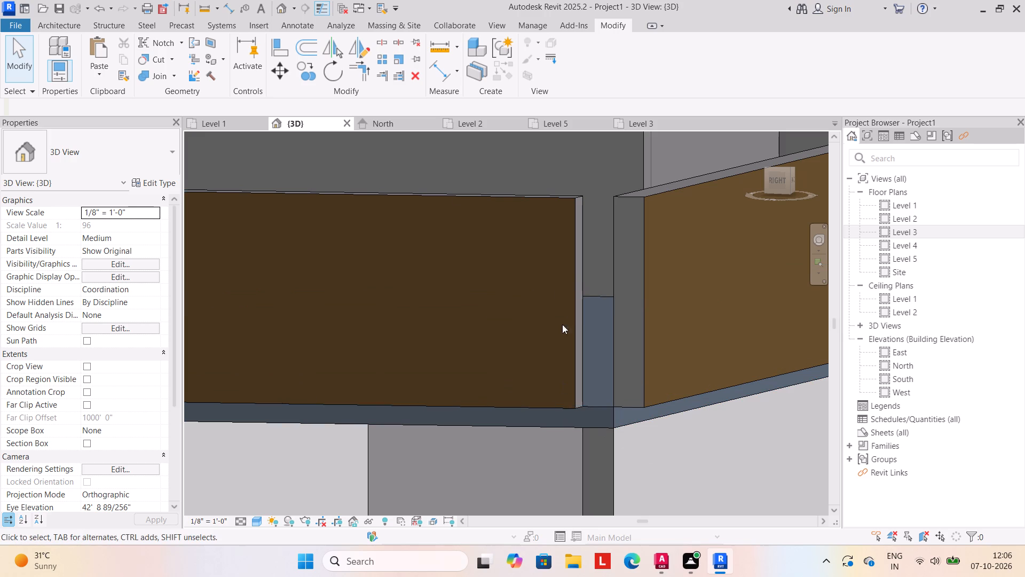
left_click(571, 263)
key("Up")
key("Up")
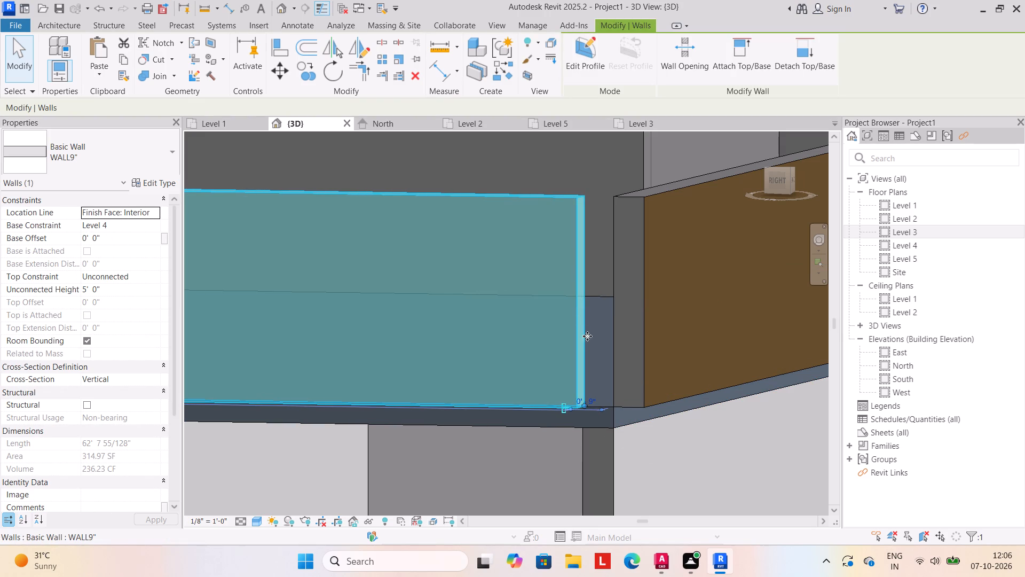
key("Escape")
Stretch the right-side parapet wall's end to meet the rear parapet wall at the rear-right roof corner.
left_click(578, 402)
scroll(584, 417, "up", 4)
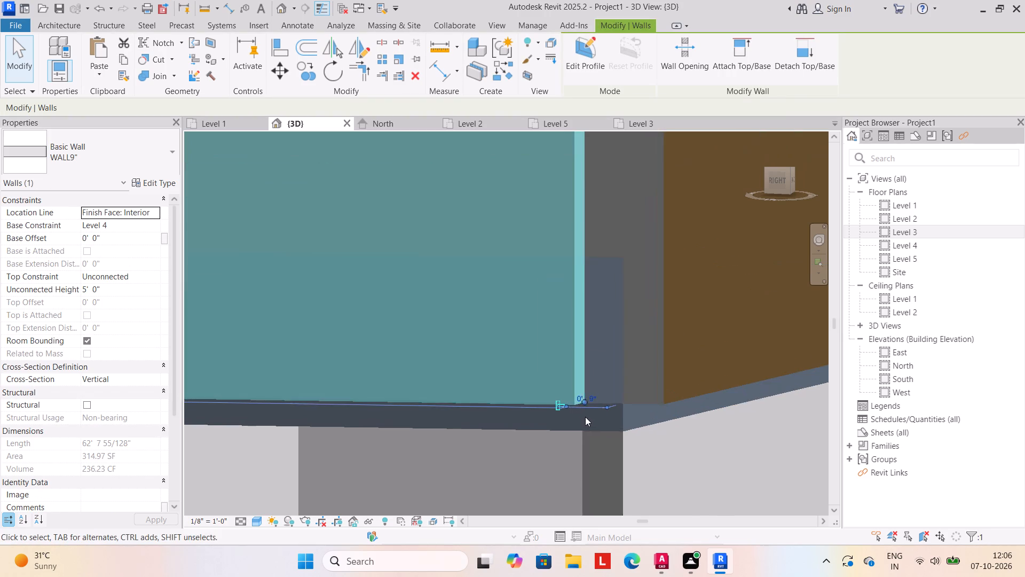
scroll(585, 417, "up", 10)
left_click_drag(582, 362, 659, 368)
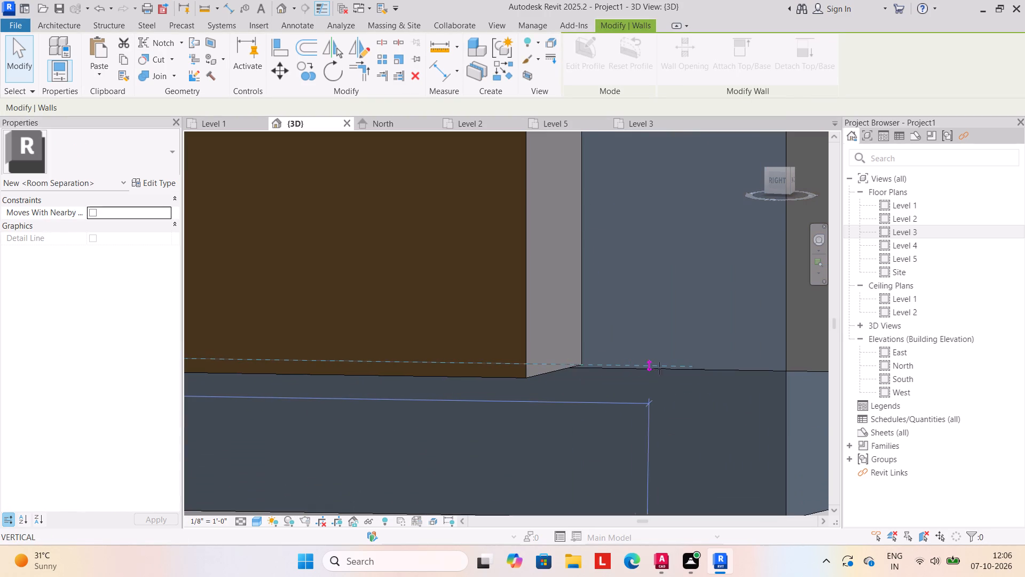
left_click_drag(659, 368, 765, 374)
left_click(681, 411)
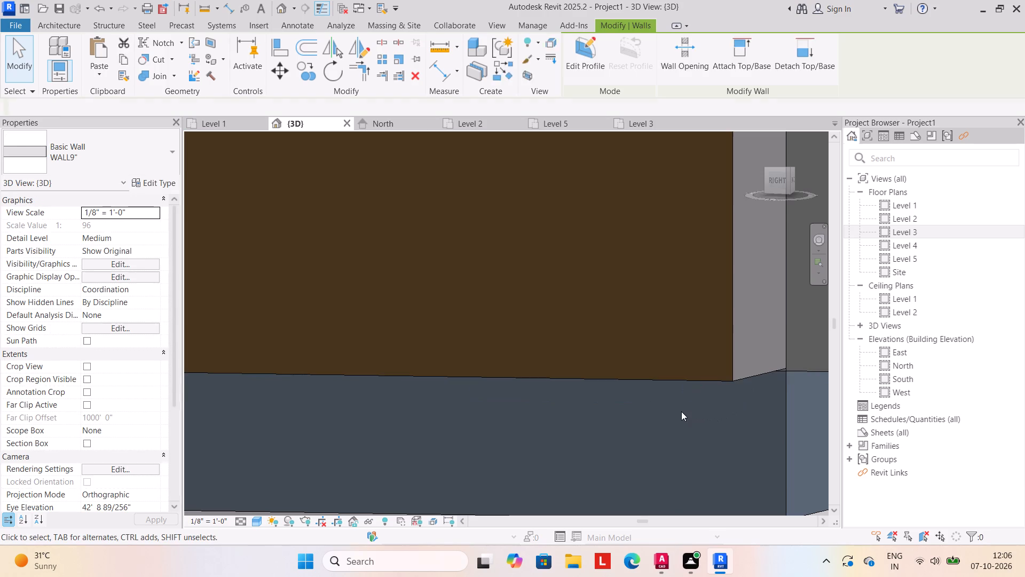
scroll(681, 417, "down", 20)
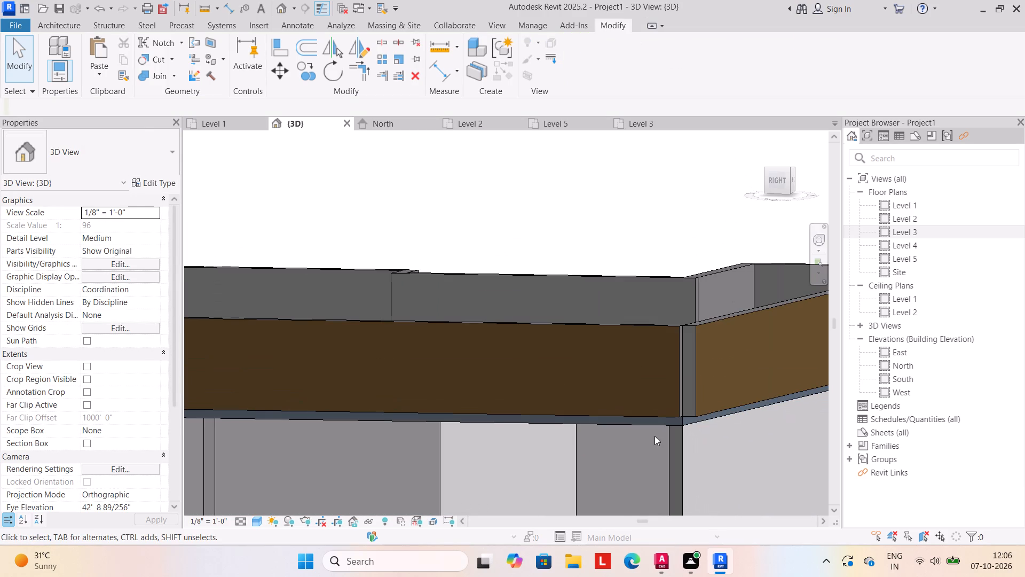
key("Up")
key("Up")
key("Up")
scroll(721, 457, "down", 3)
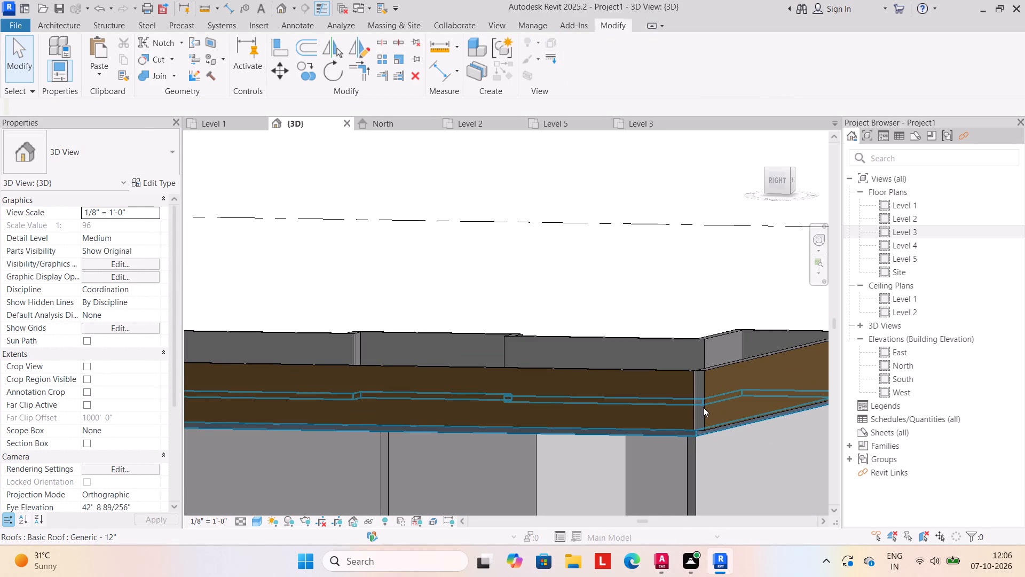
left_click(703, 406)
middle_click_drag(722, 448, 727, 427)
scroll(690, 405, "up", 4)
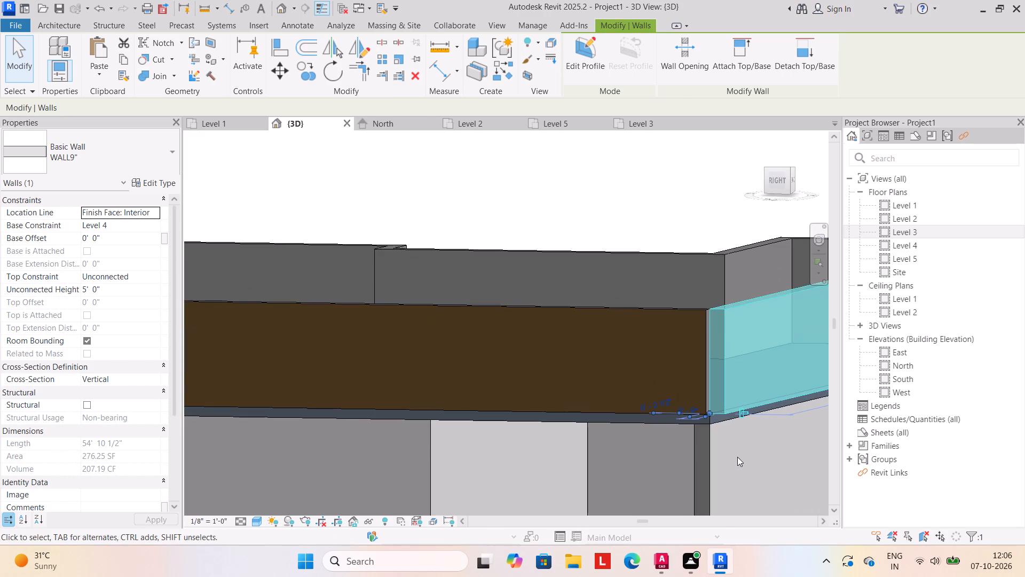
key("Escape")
Examine the painted parapet and its corners from the rear, right and front sides of the house.
scroll(737, 466, "down", 8)
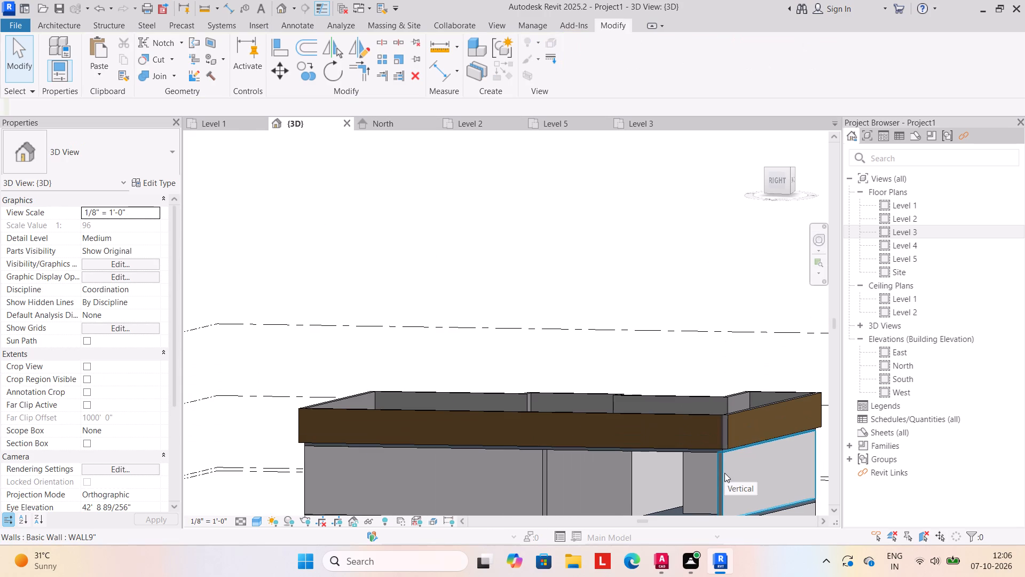
middle_click_drag(724, 478, 685, 476, "shift")
scroll(686, 472, "down", 2)
middle_click_drag(686, 438, 687, 408)
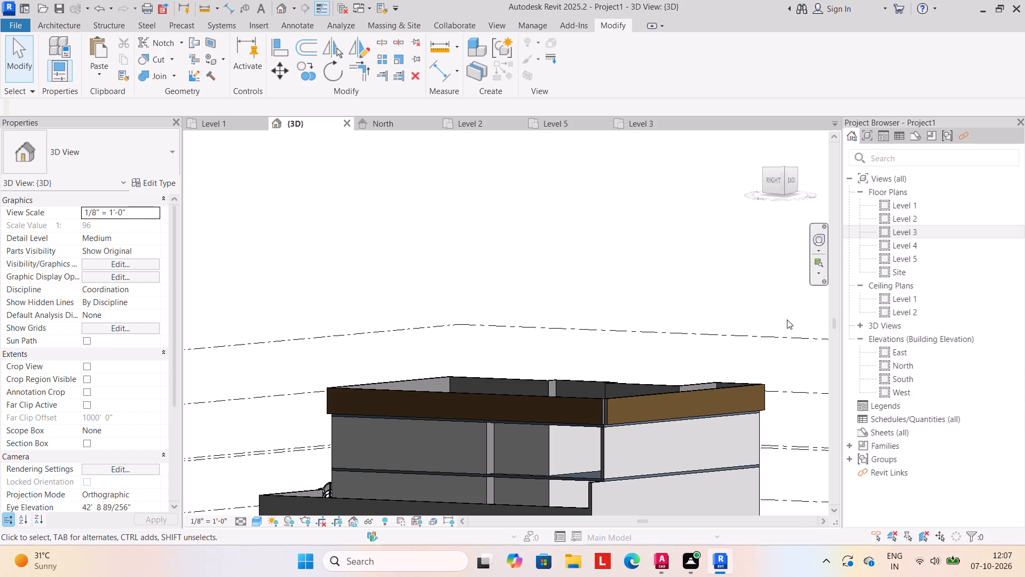
scroll(684, 258, "down", 3)
middle_click_drag(416, 495, 448, 495, "shift")
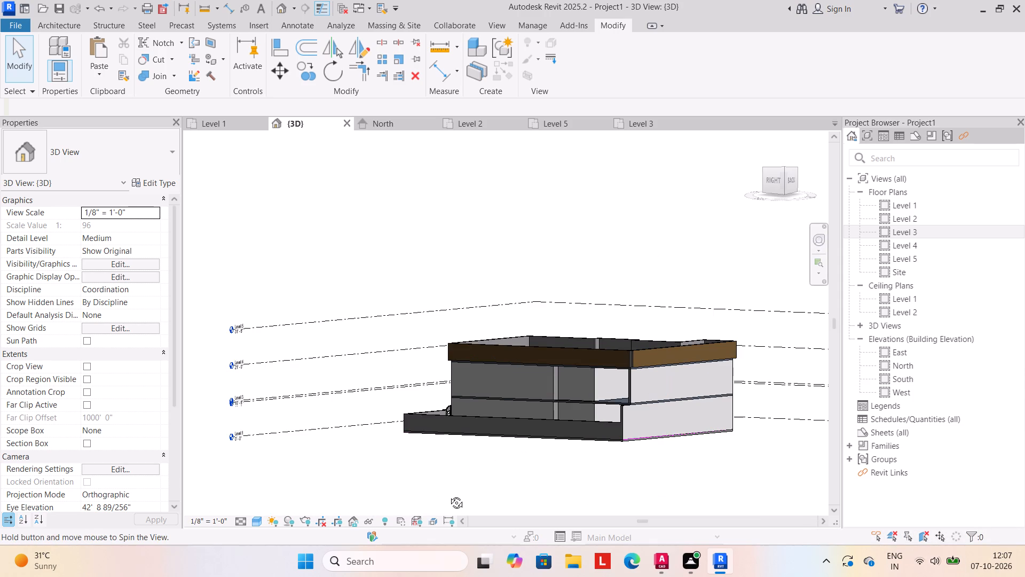
middle_click_drag(448, 495, 614, 505, "shift")
scroll(519, 439, "down", 1)
middle_click_drag(519, 439, 385, 429)
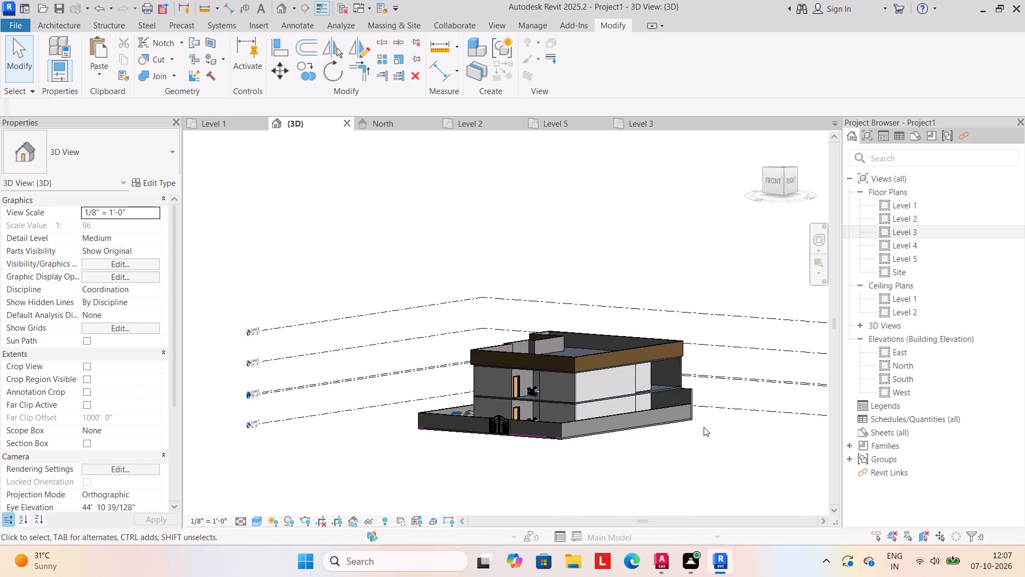
middle_click_drag(704, 427, 544, 441)
Examine the rear-right parapet corner up close and look for the rear parapet wall in the Level 2 floor plan.
scroll(539, 375, "up", 4)
scroll(541, 375, "down", 1)
scroll(541, 375, "up", 4)
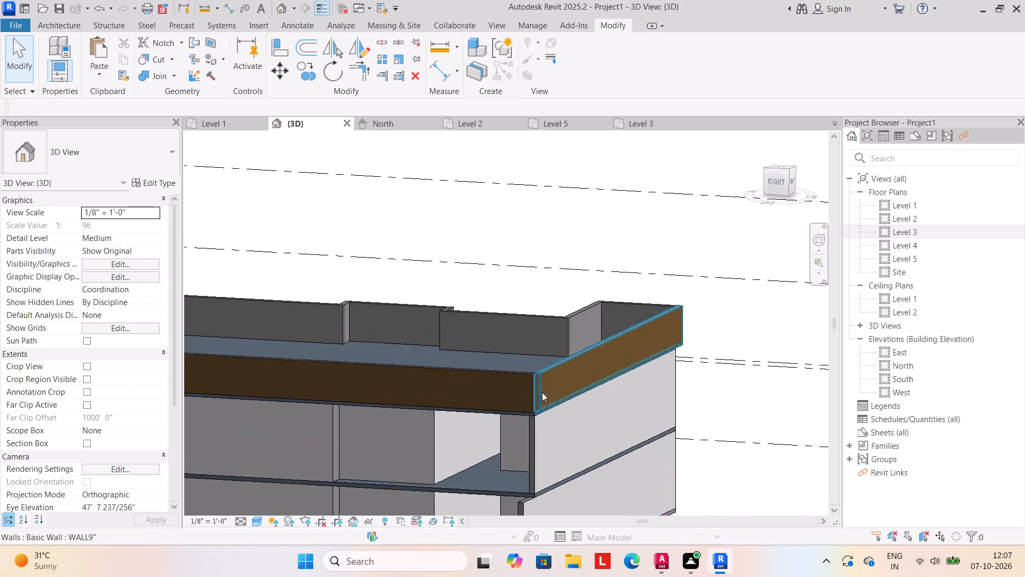
scroll(542, 391, "up", 10)
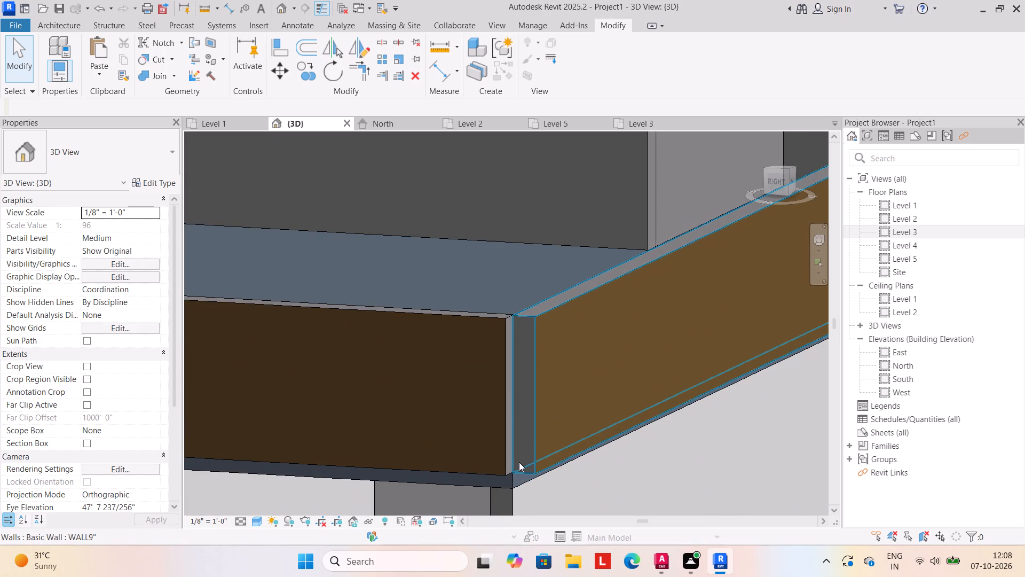
left_click(527, 442)
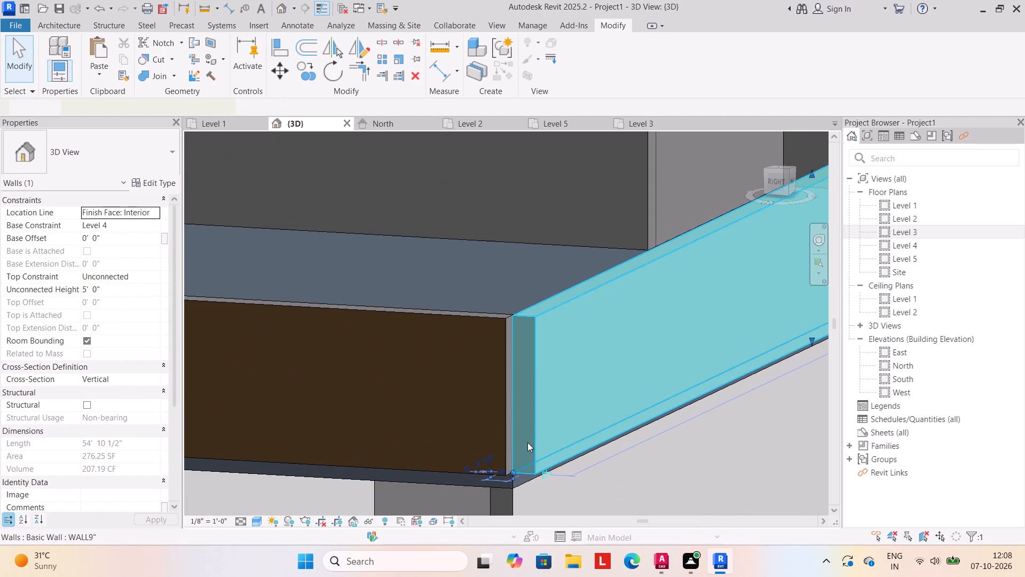
left_click(482, 127)
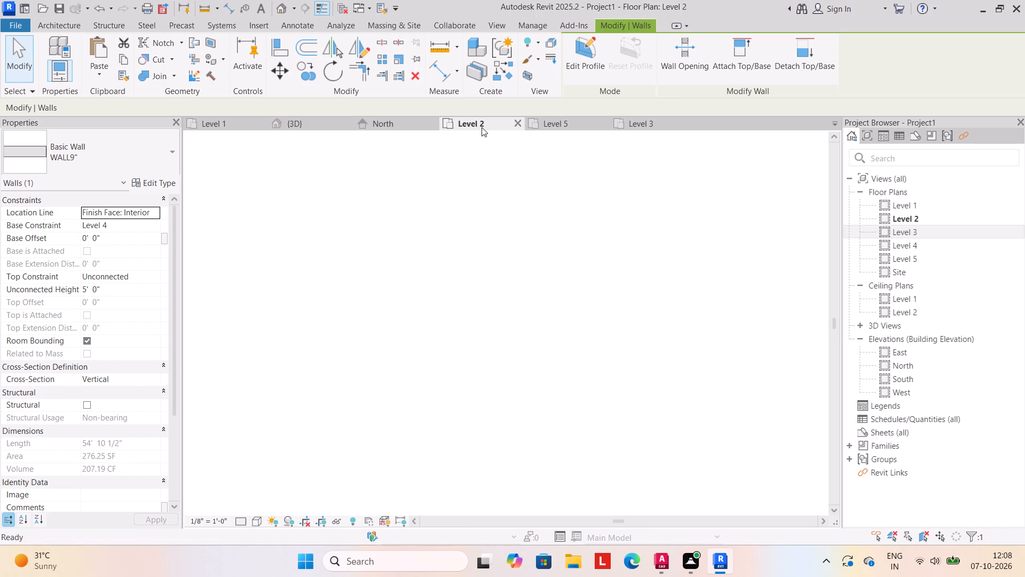
scroll(657, 231, "up", 4)
key("Escape")
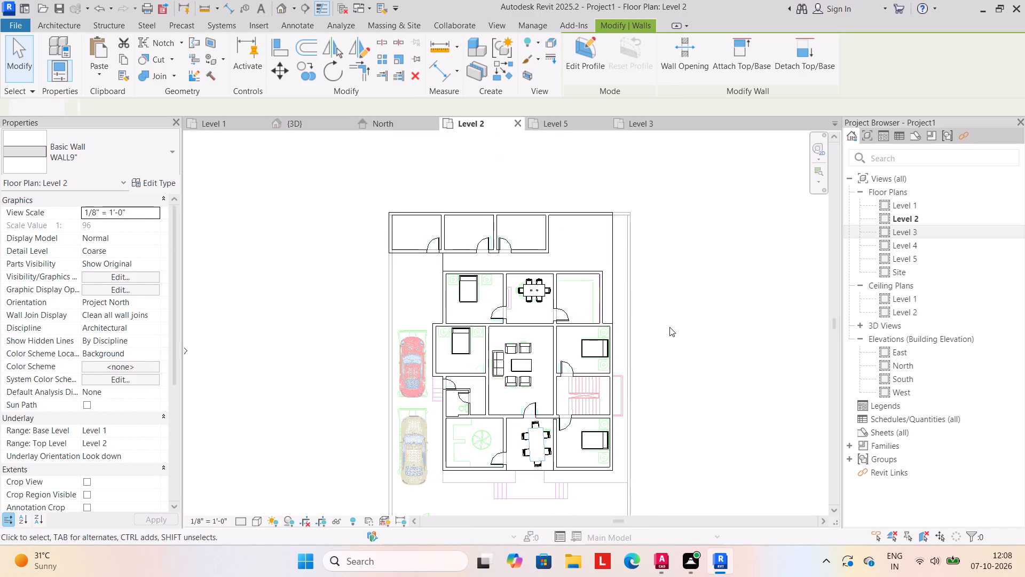
scroll(627, 225, "up", 8)
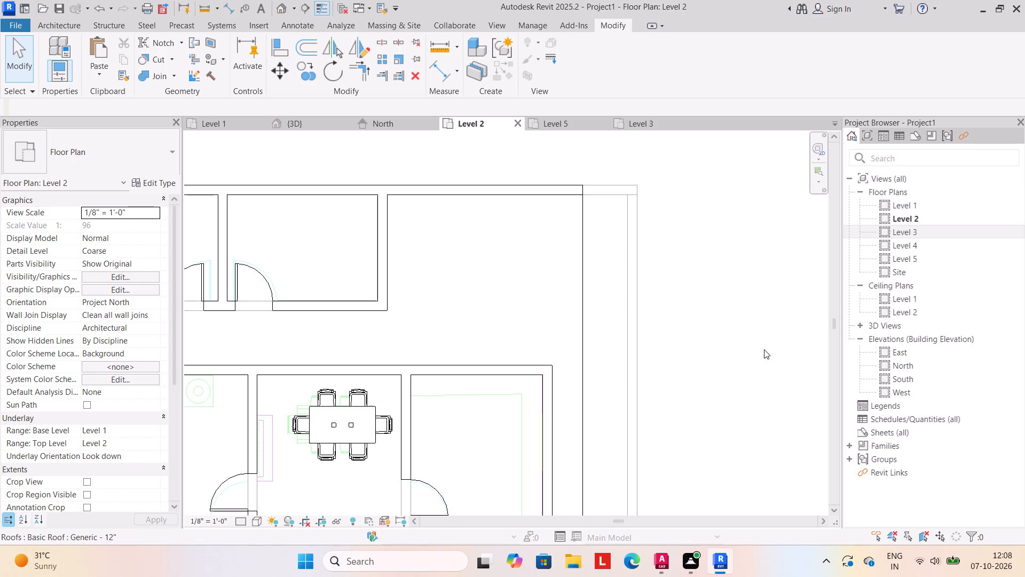
scroll(589, 247, "down", 2)
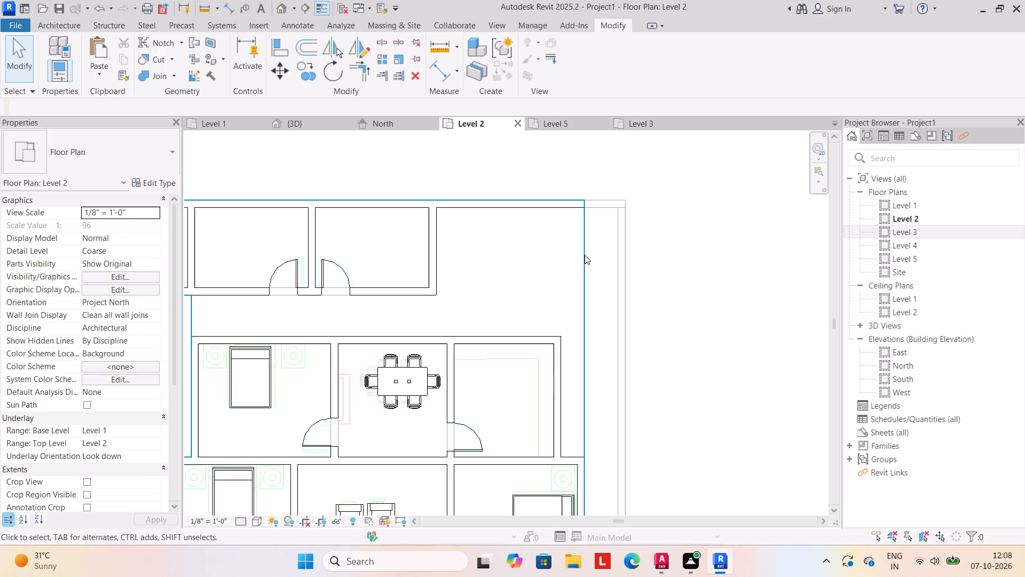
left_click(585, 255)
scroll(588, 206, "up", 4)
key("Escape")
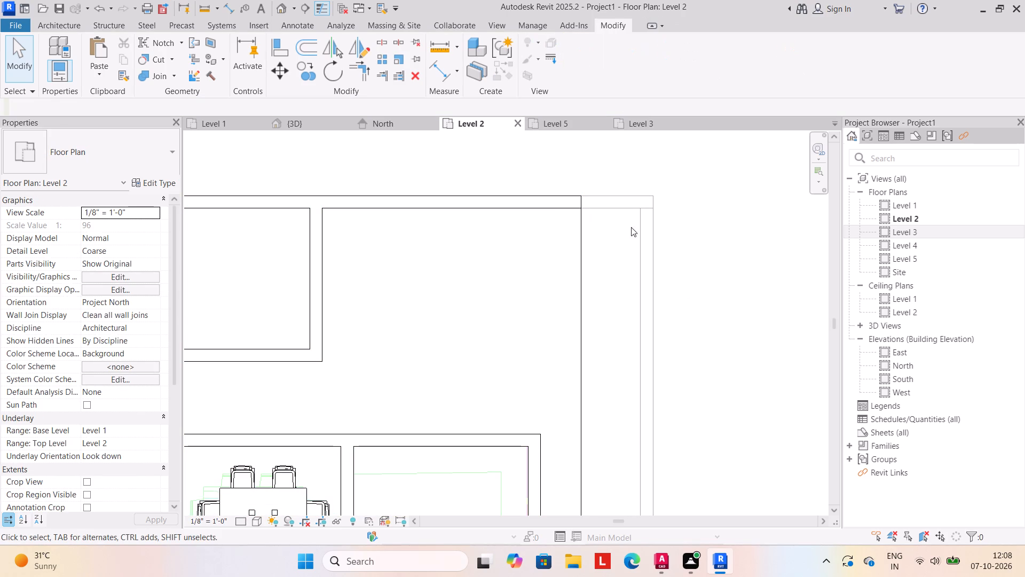
left_click(306, 126)
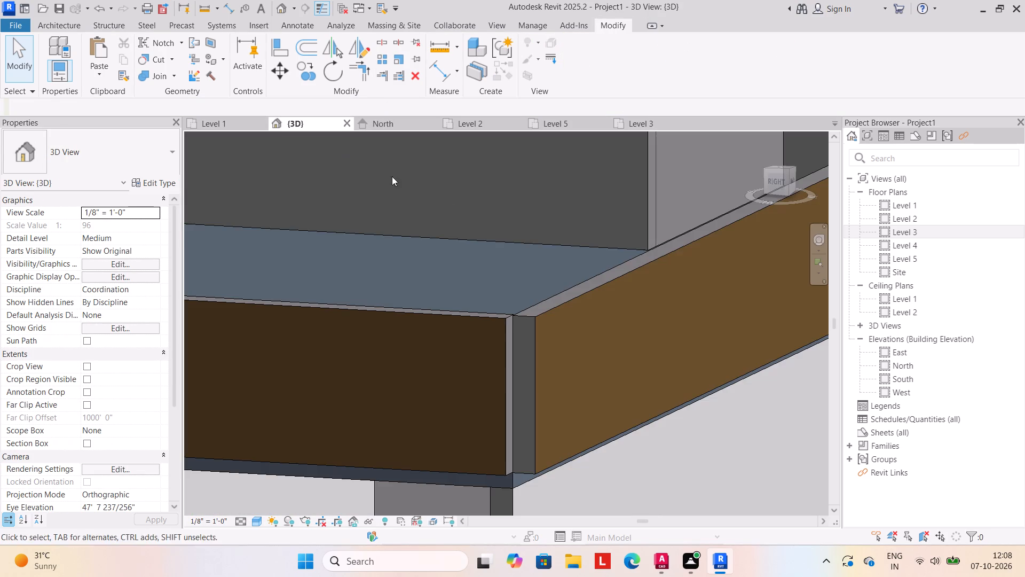
Check the rear parapet wall's extent in the Level 3 floor plan and view the North elevation.
left_click(534, 344)
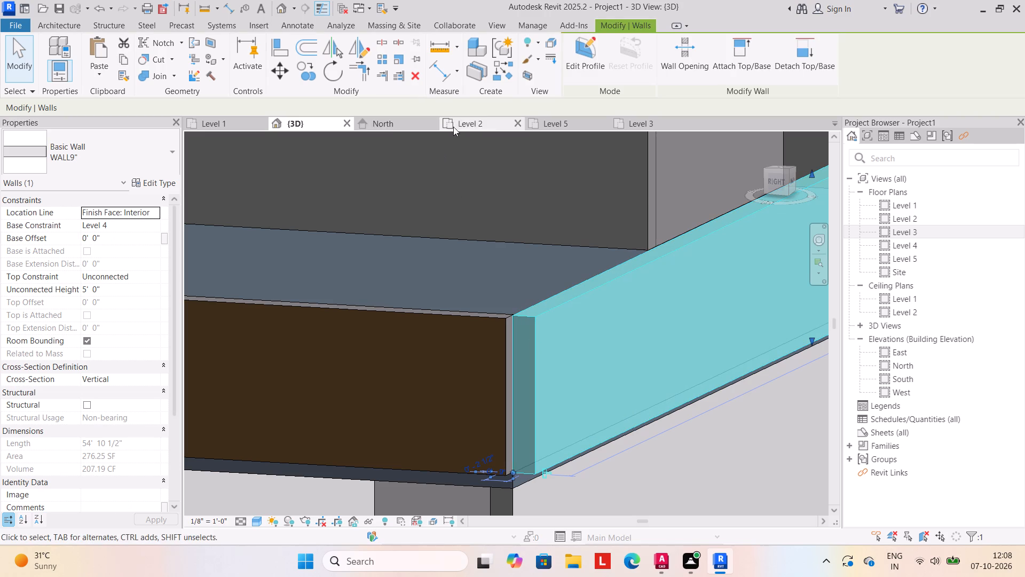
left_click(638, 119)
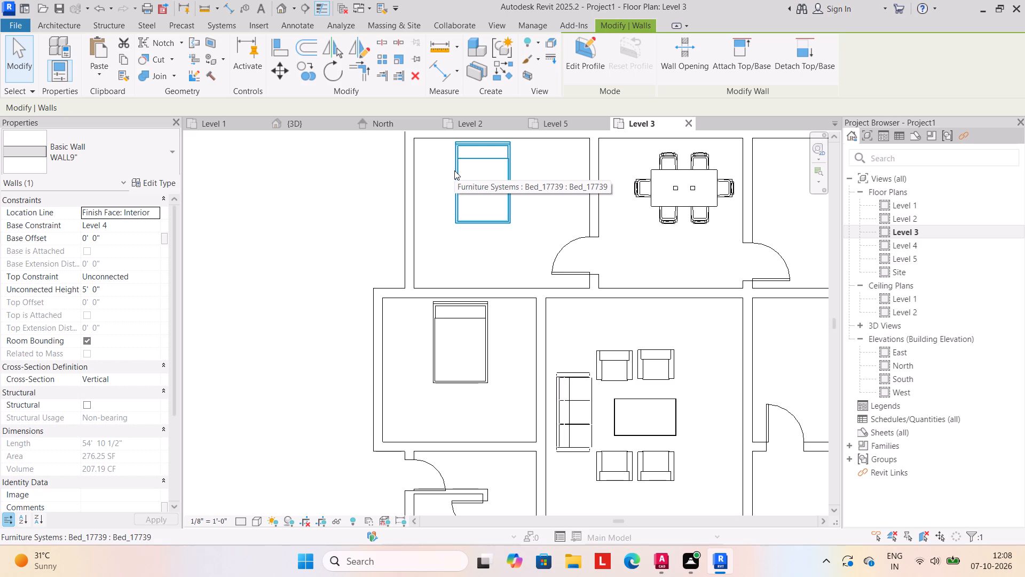
scroll(462, 216, "down", 8)
middle_click_drag(466, 225, 350, 313)
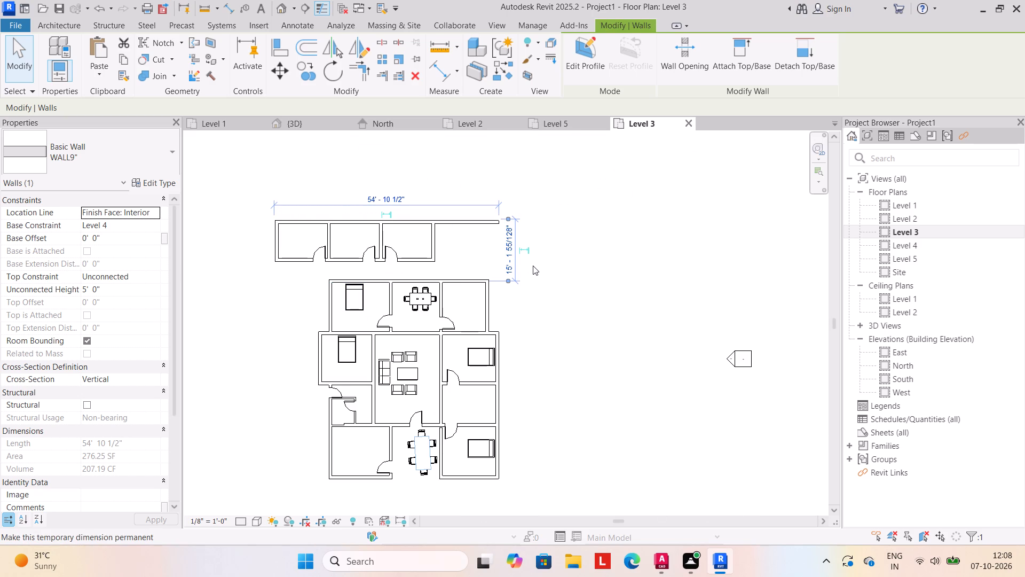
key("Escape")
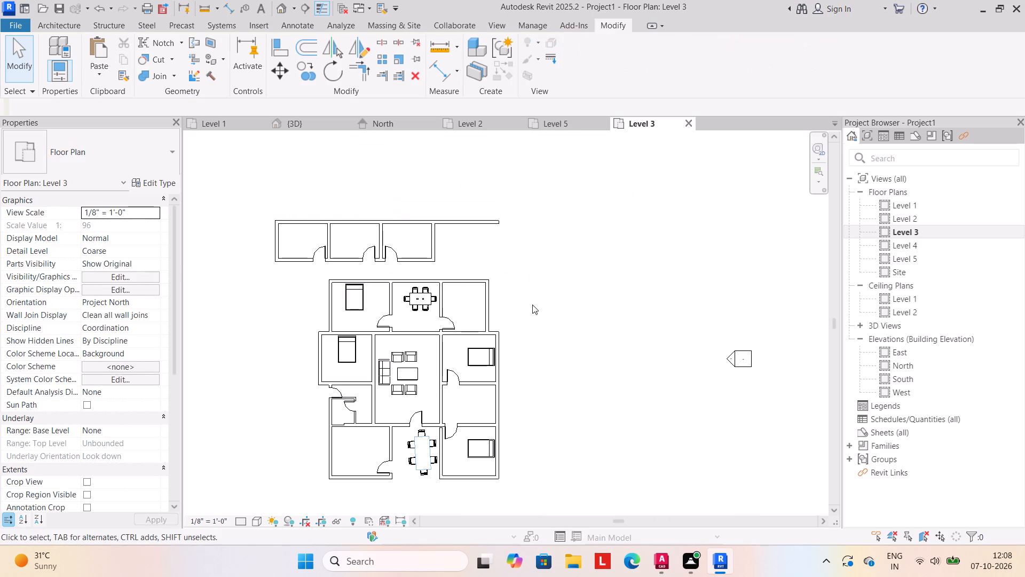
left_click(395, 127)
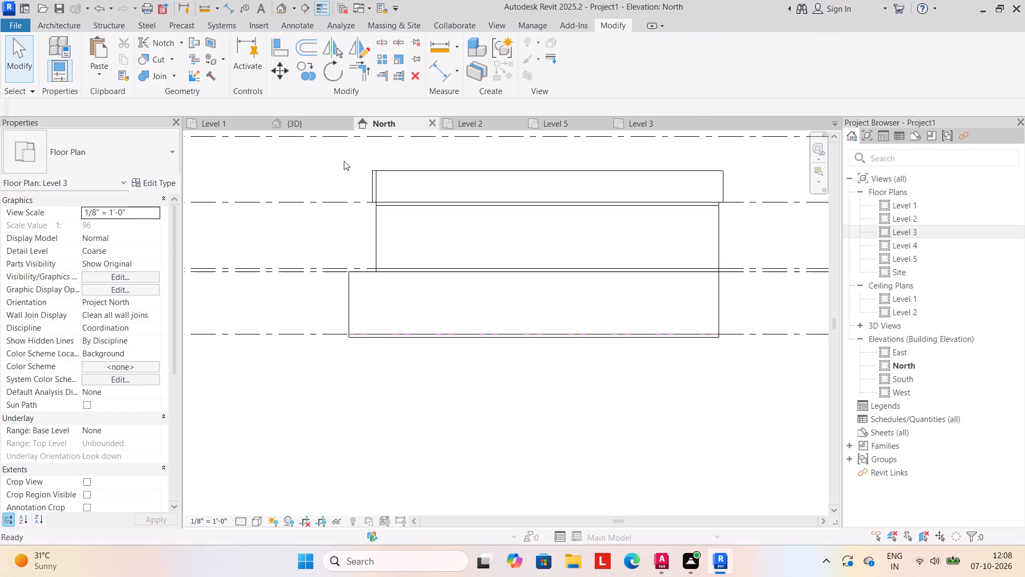
left_click(313, 127)
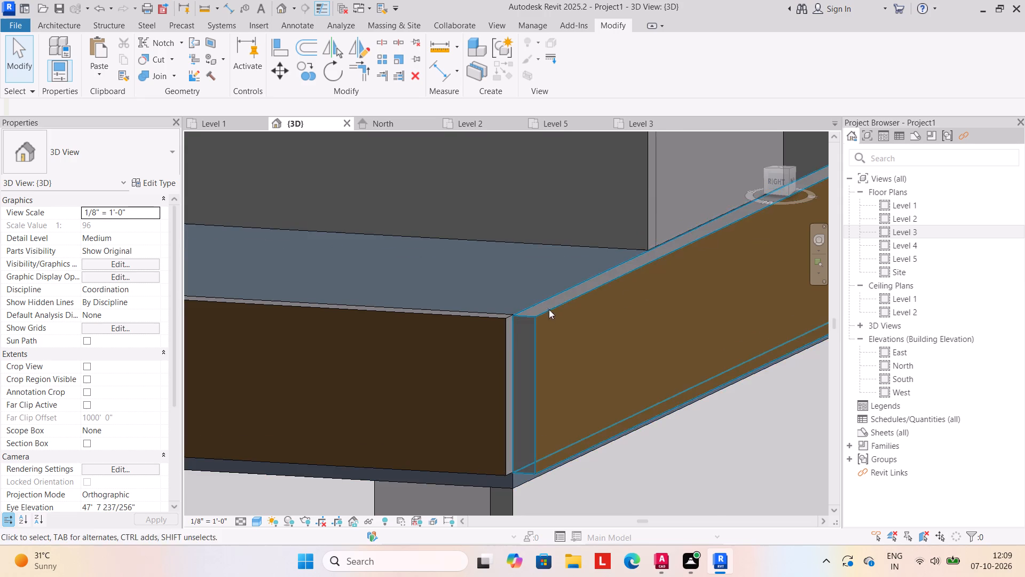
Inspect both parapet walls at the rear-right corner and check the right-side one in the Level 3 floor plan.
scroll(543, 317, "down", 4)
scroll(539, 427, "up", 5)
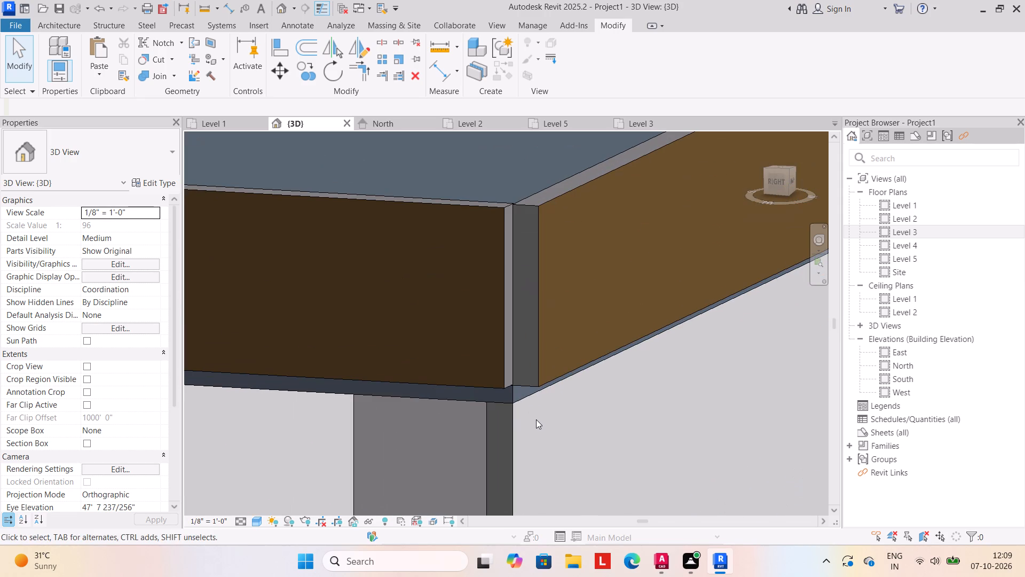
left_click(547, 357)
left_click(541, 356)
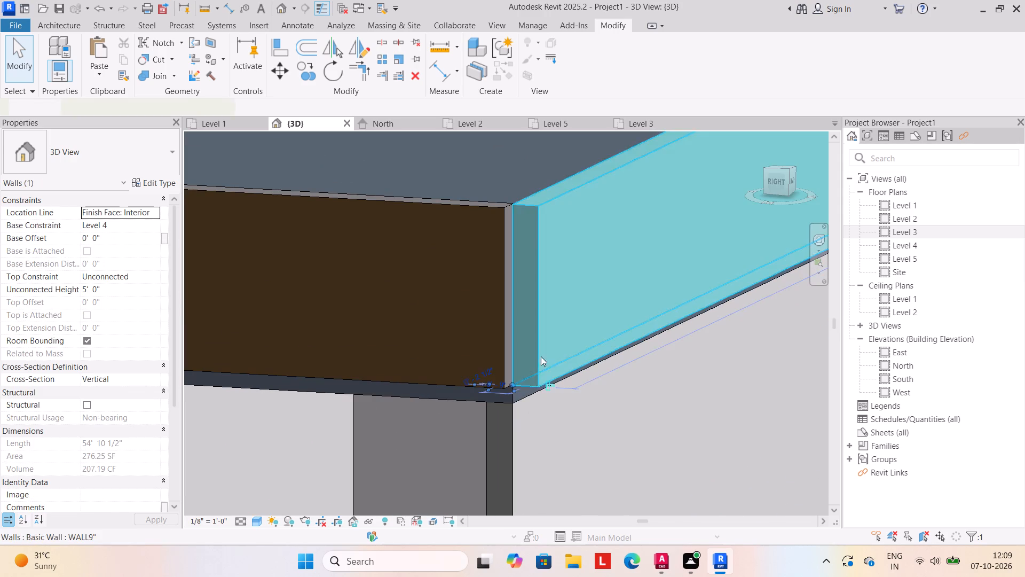
scroll(541, 382, "up", 5)
key("Escape")
scroll(508, 406, "down", 14)
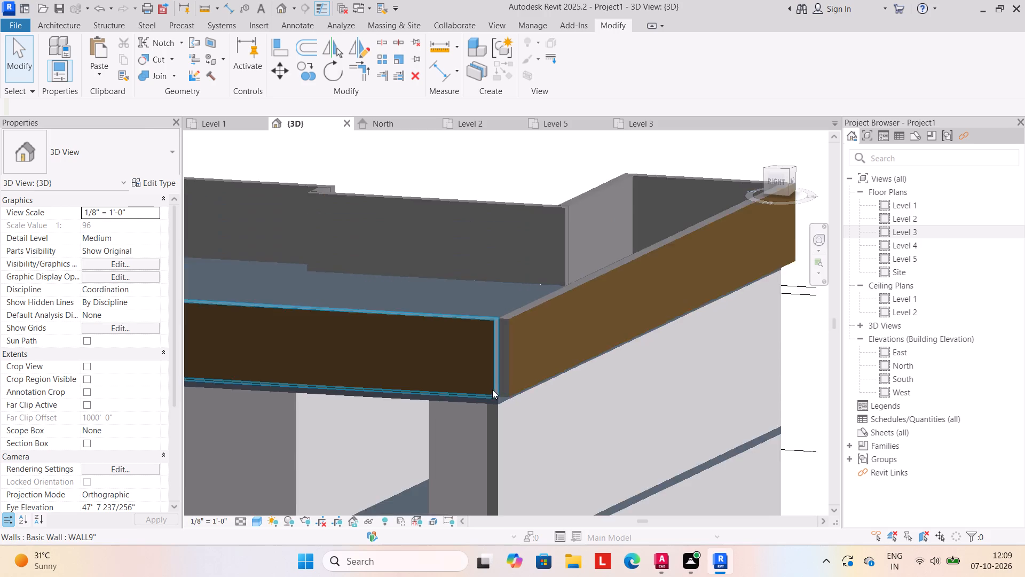
scroll(492, 389, "down", 3)
left_click(493, 385)
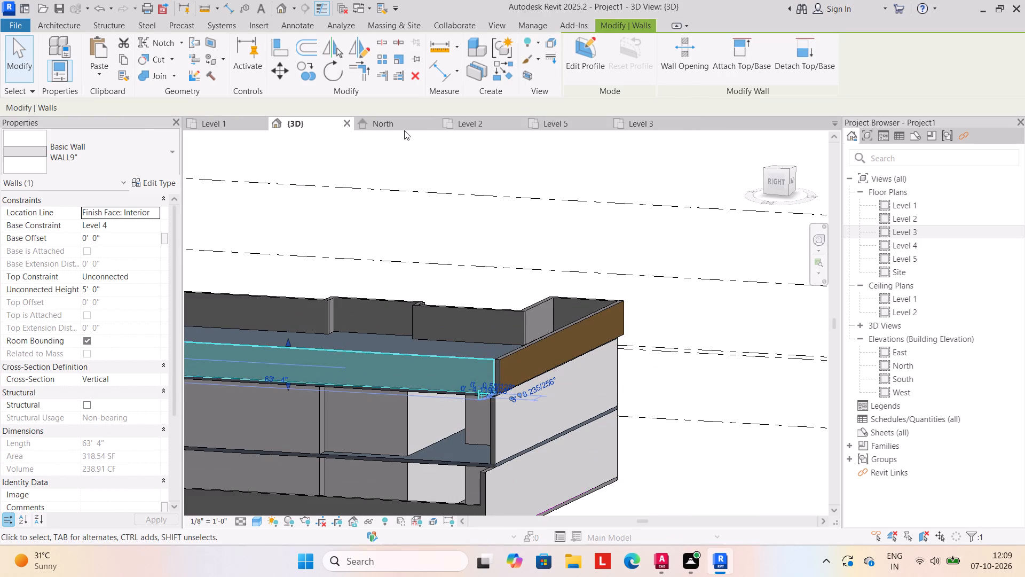
left_click(658, 126)
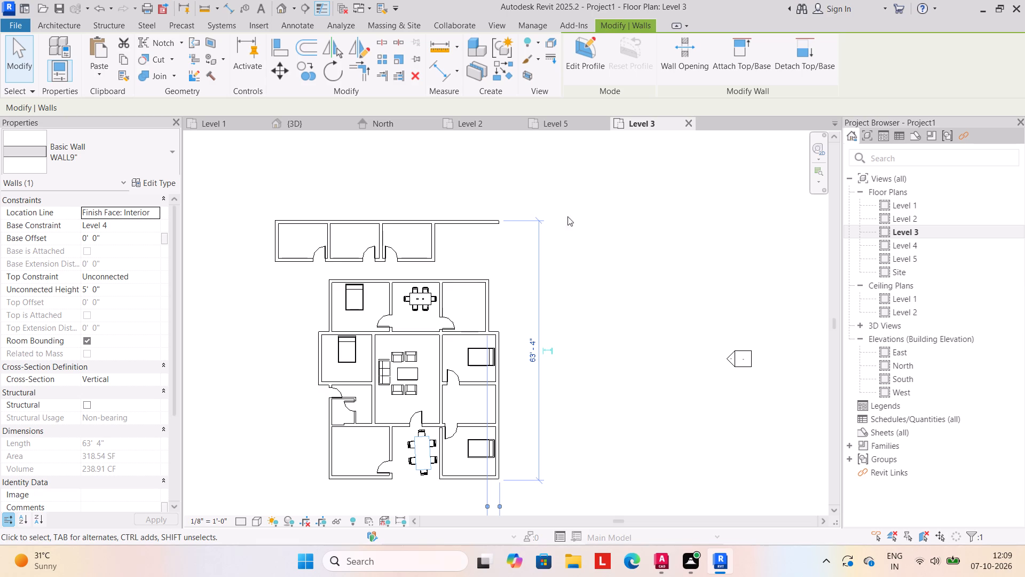
left_click(305, 125)
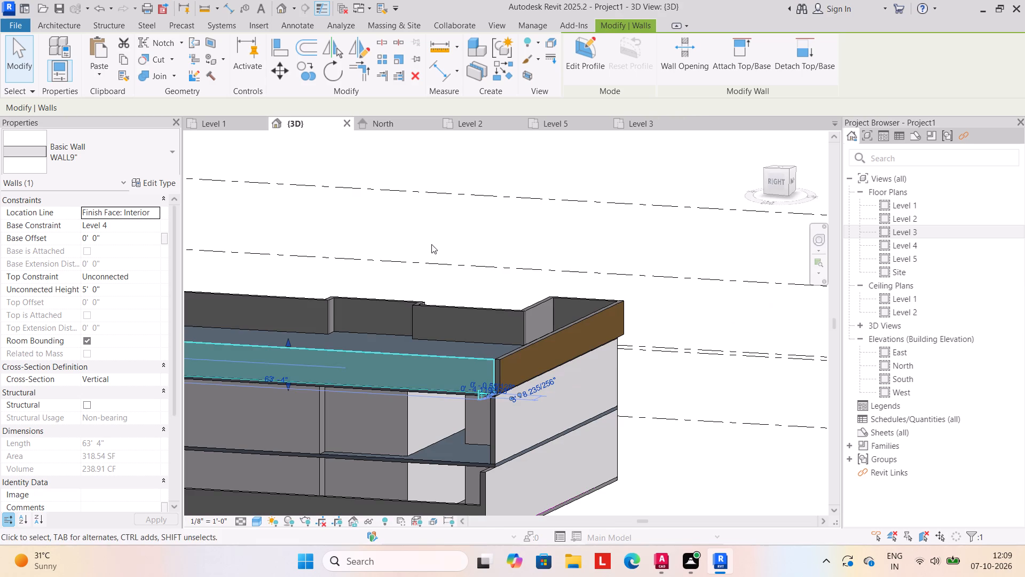
key("Escape")
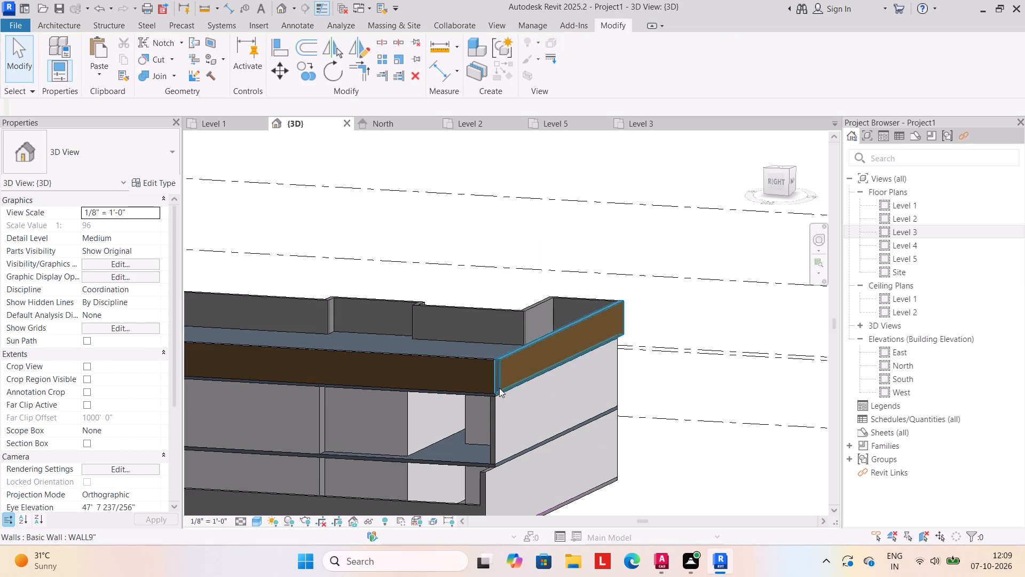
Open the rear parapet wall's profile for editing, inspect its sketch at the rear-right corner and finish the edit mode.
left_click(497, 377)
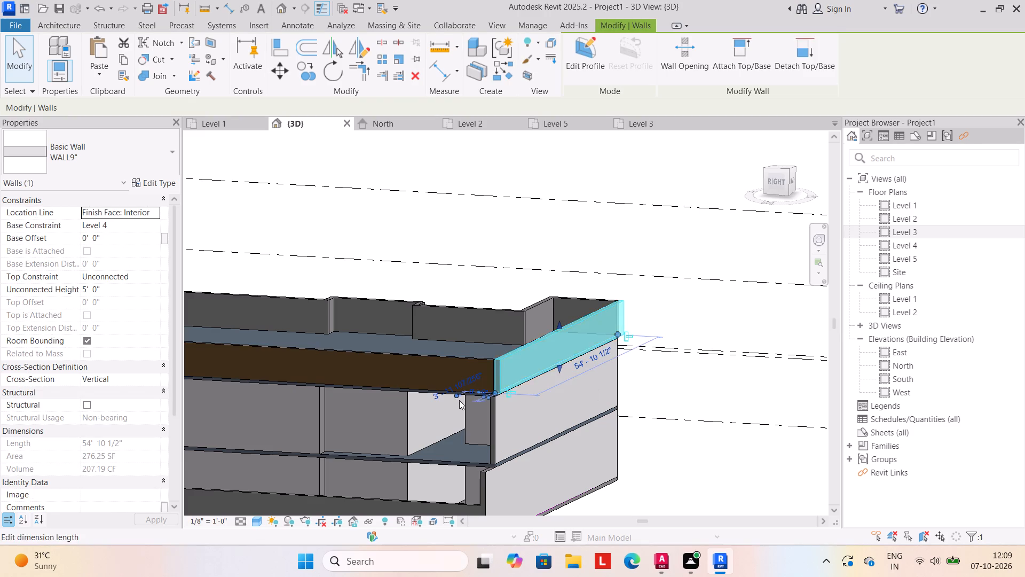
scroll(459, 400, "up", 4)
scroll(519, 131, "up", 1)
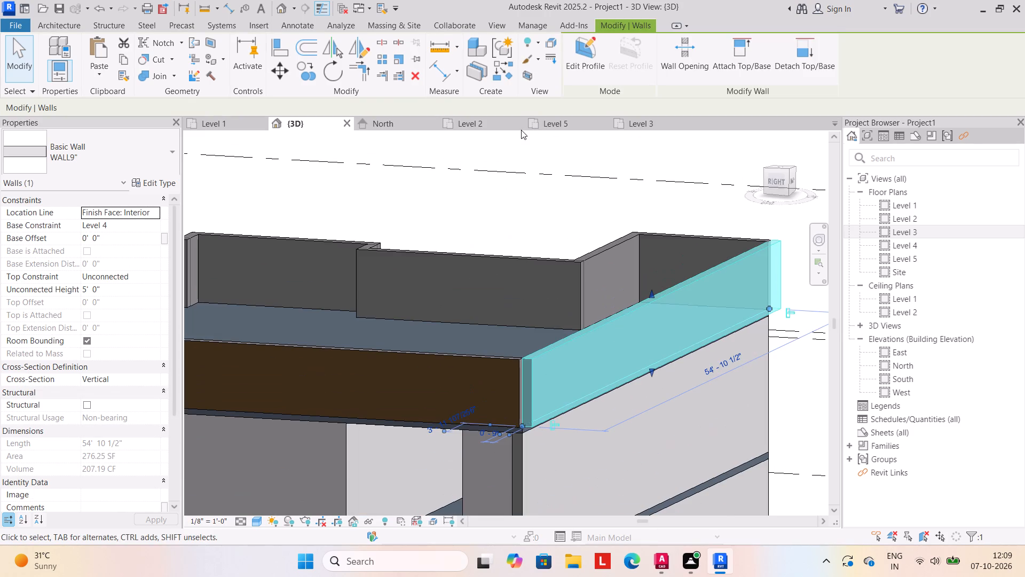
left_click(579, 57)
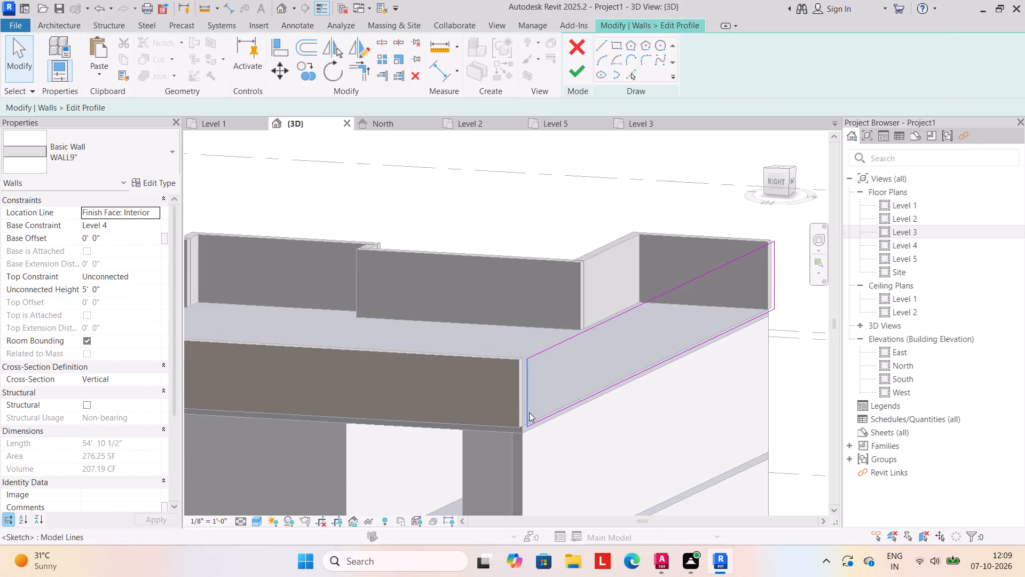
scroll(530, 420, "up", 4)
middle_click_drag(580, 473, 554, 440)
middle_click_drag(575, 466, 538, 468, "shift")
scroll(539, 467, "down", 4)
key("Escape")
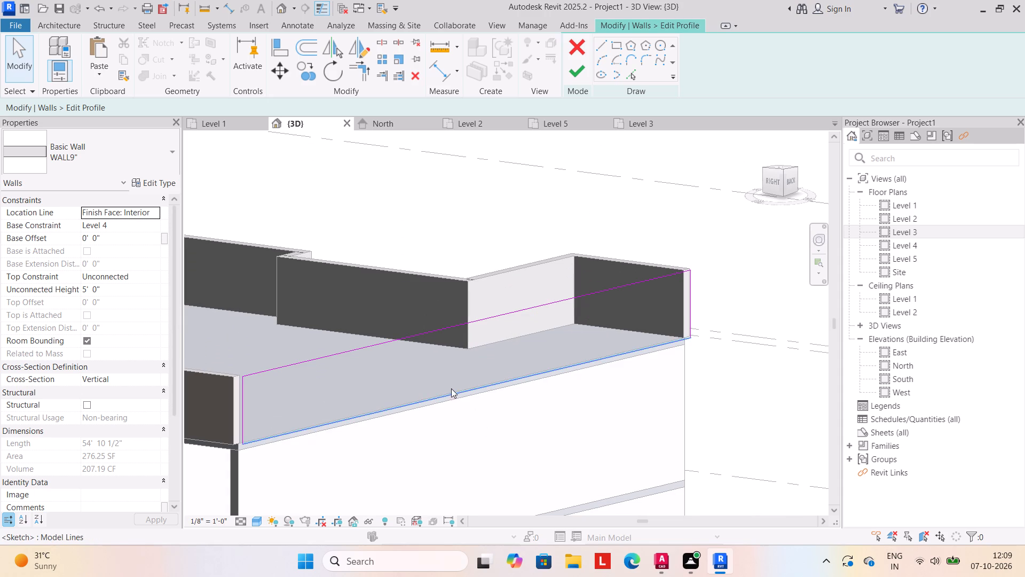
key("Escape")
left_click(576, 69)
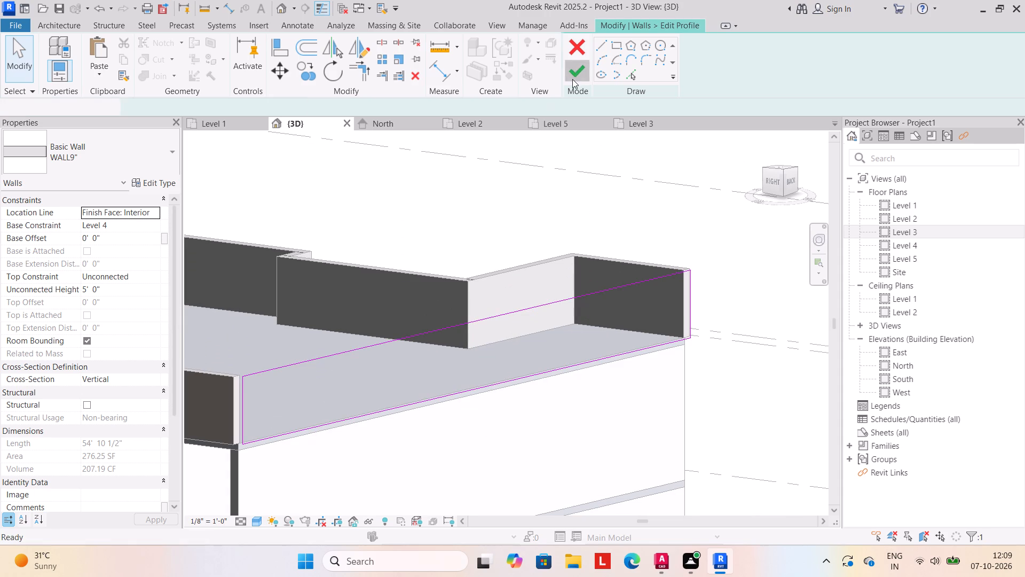
Nudge the rear parapet wall to adjust its meeting with the right-side parapet at the rear-right corner.
key("Up")
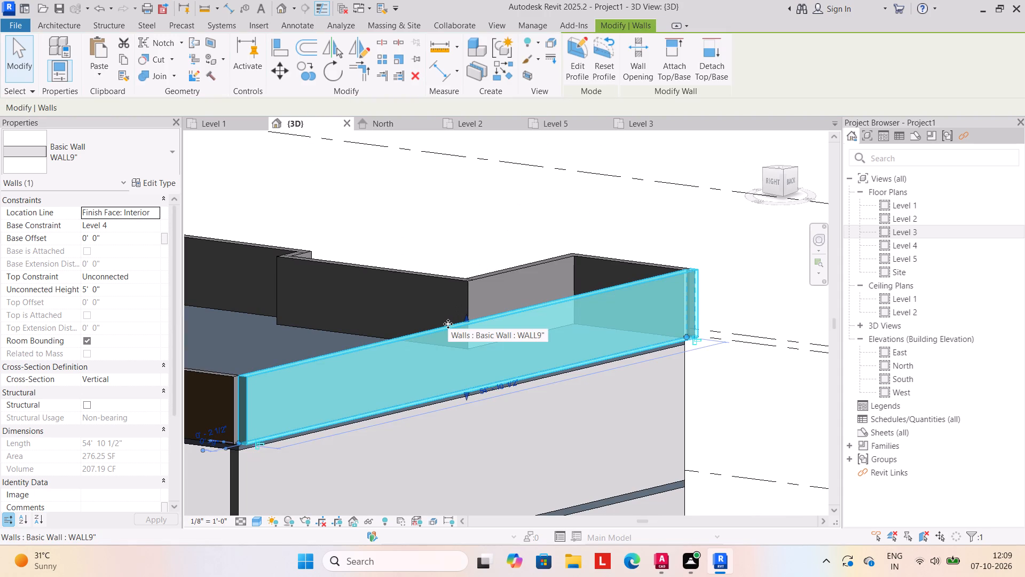
key("Down")
key("Down")
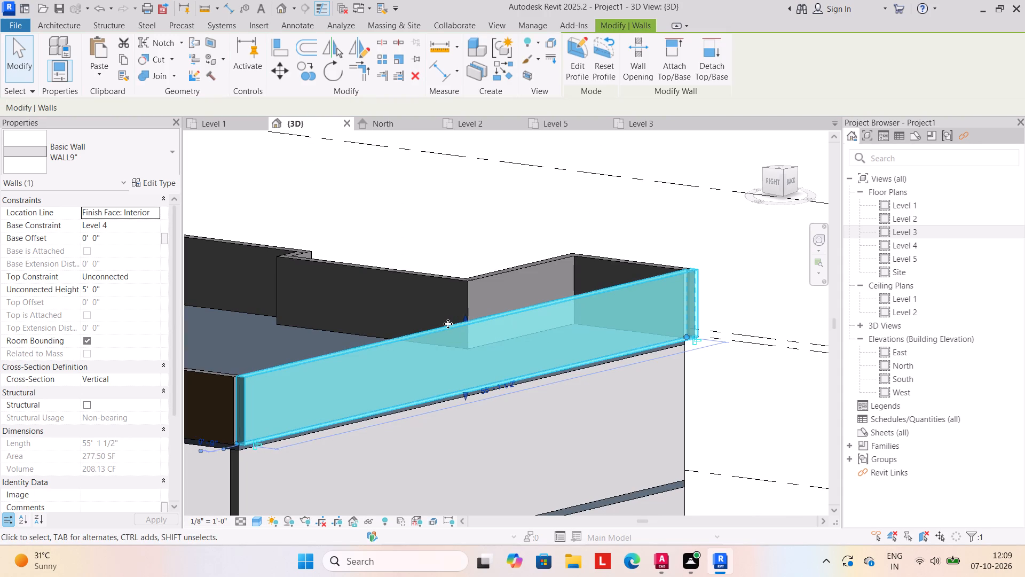
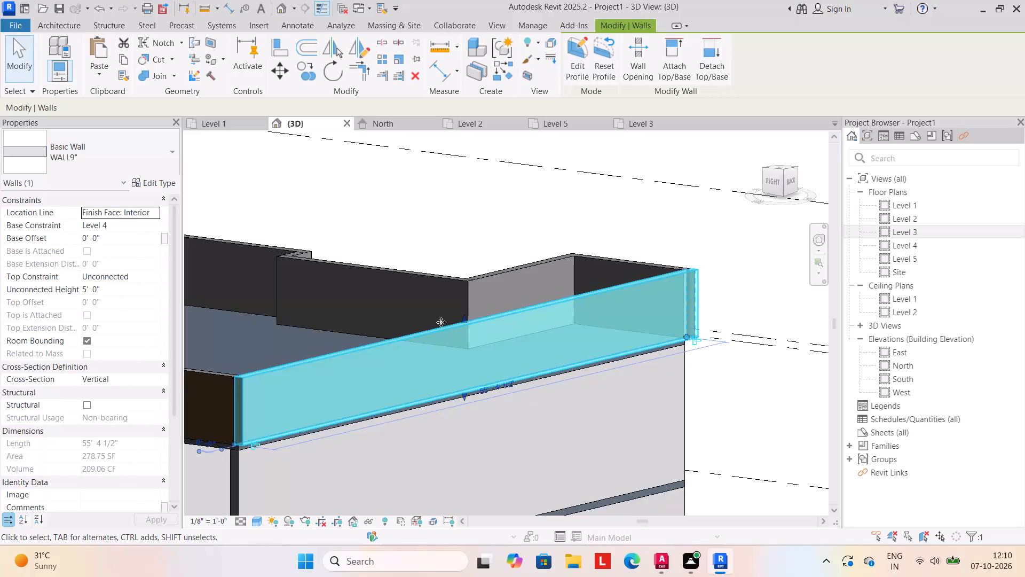
Clear the wall selection and inspect the roof parapet's outer corners from the rear and right sides of the house.
key("Escape")
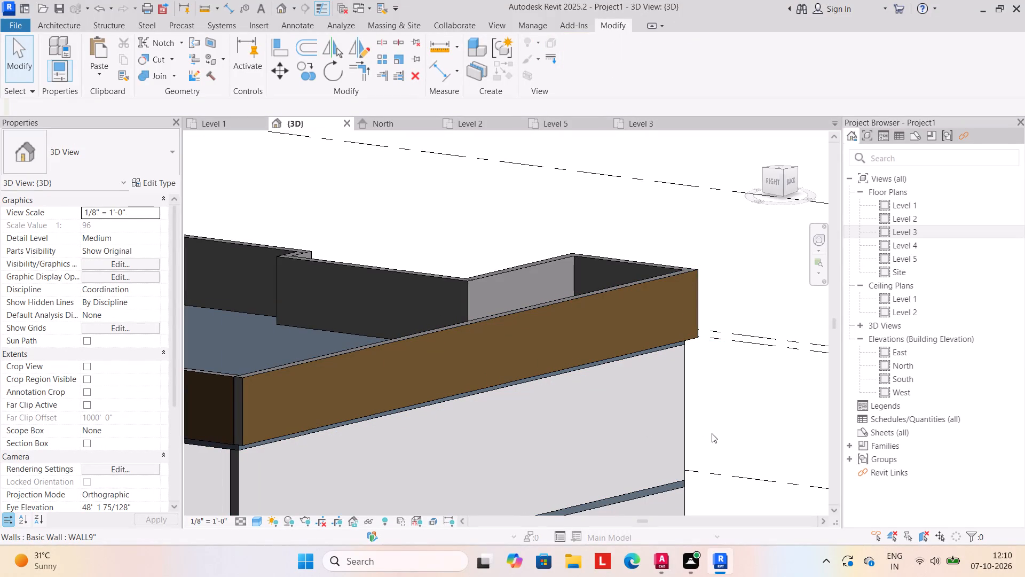
middle_click_drag(715, 435, 627, 440, "shift")
scroll(618, 432, "down", 2)
middle_click_drag(613, 423, 724, 360)
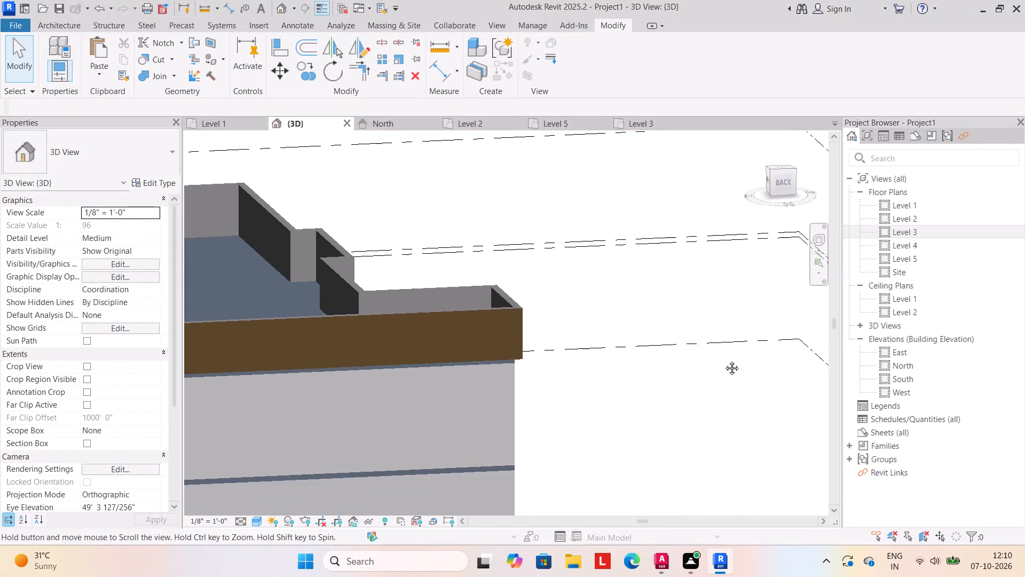
middle_click_drag(724, 360, 724, 359)
scroll(731, 356, "up", 1)
middle_click_drag(633, 404, 760, 396, "shift")
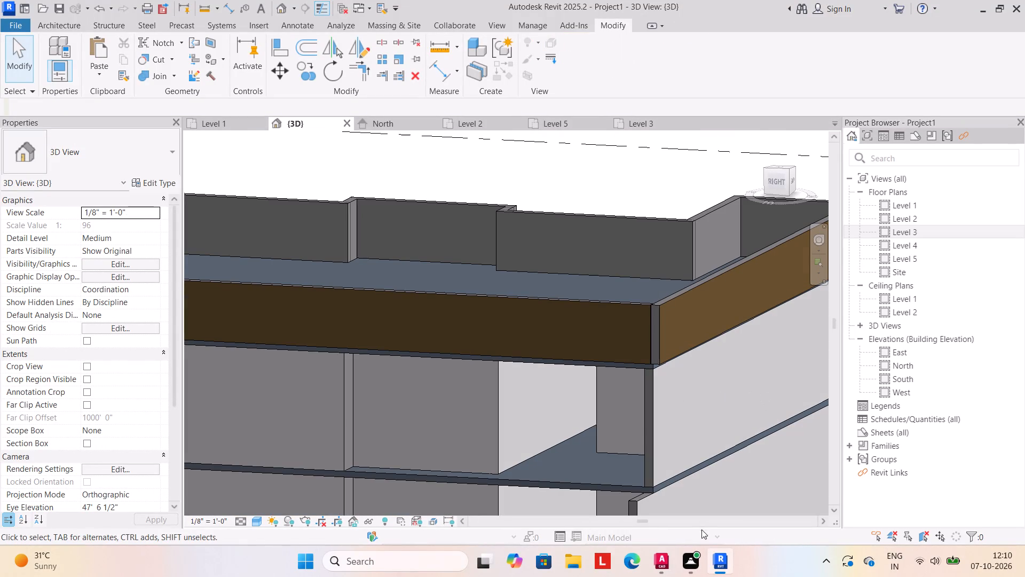
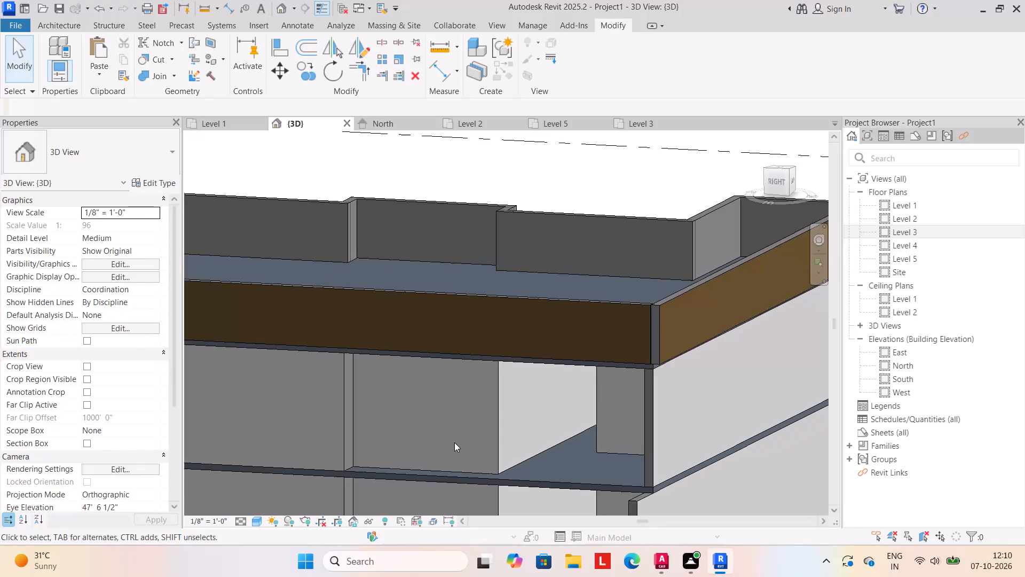
Examine the whole house from its front and right sides, including the parapet, walls and compound wall.
scroll(448, 449, "down", 4)
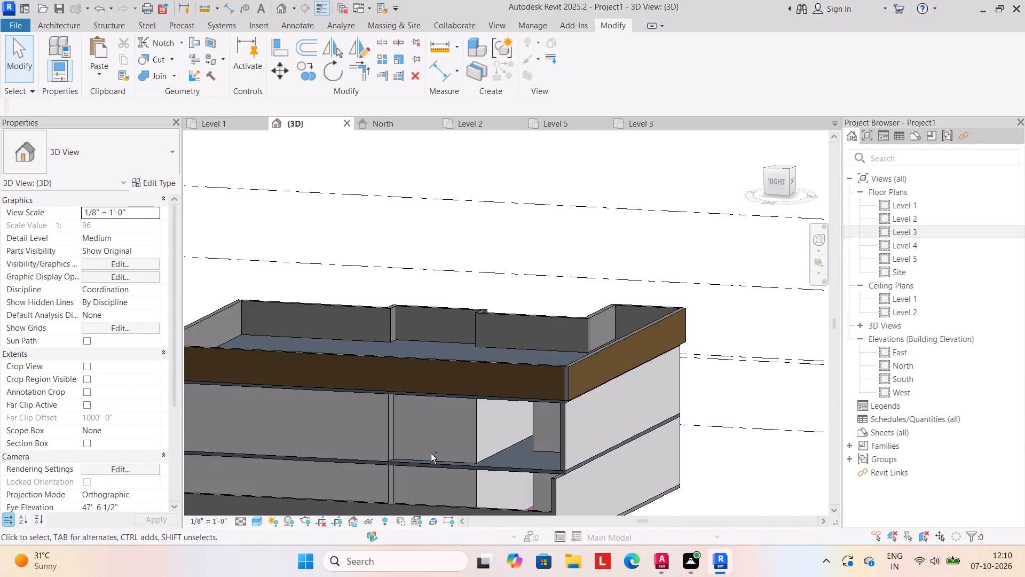
middle_click_drag(427, 449, 604, 433, "shift")
middle_click_drag(547, 423, 440, 418)
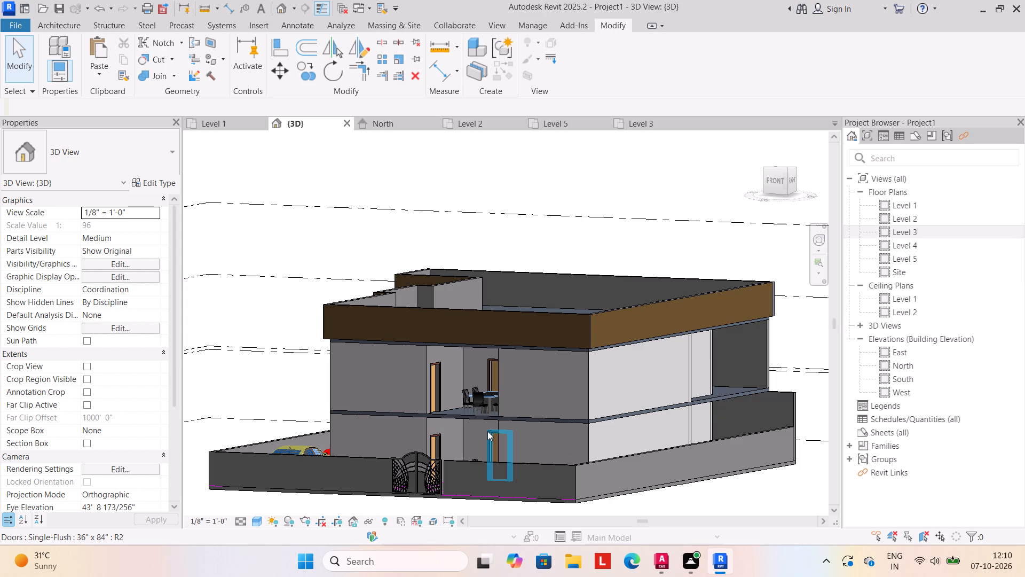
scroll(482, 427, "down", 2)
middle_click_drag(474, 416, 444, 372)
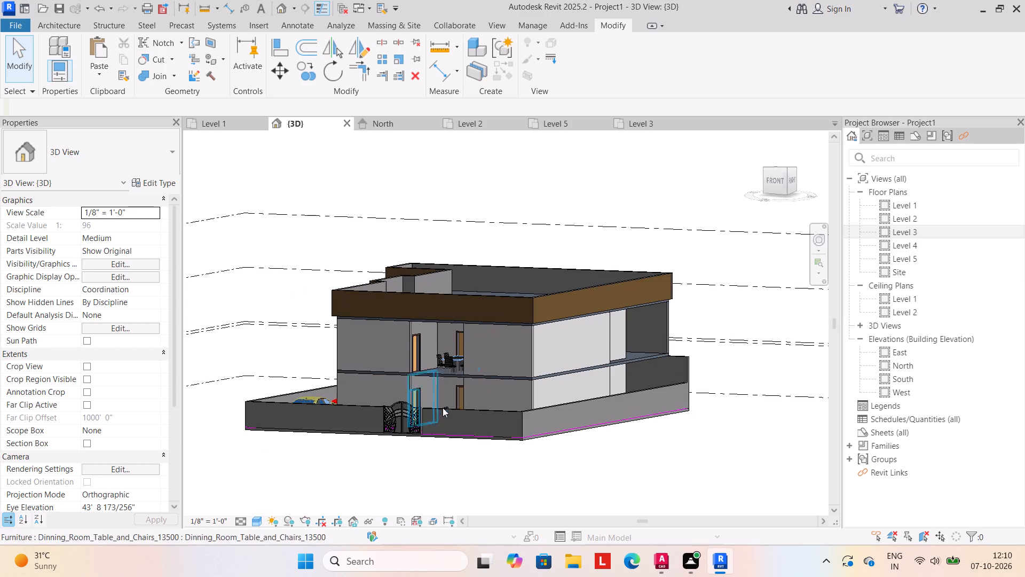
middle_click_drag(446, 428, 511, 433, "shift")
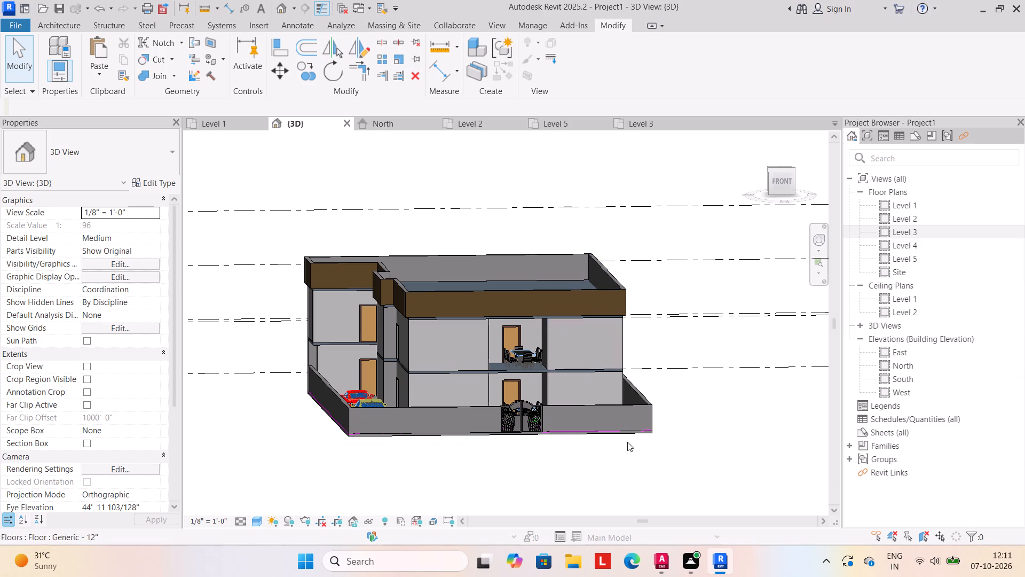
scroll(627, 442, "down", 2)
middle_click_drag(628, 479, 470, 489, "shift")
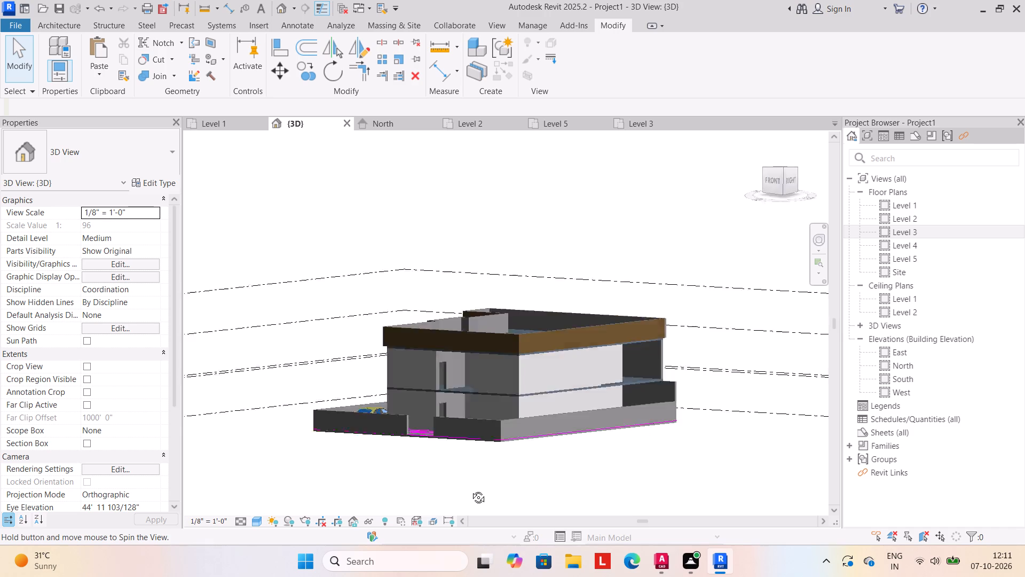
middle_click_drag(470, 489, 553, 481, "shift")
middle_click_drag(464, 489, 515, 487, "shift")
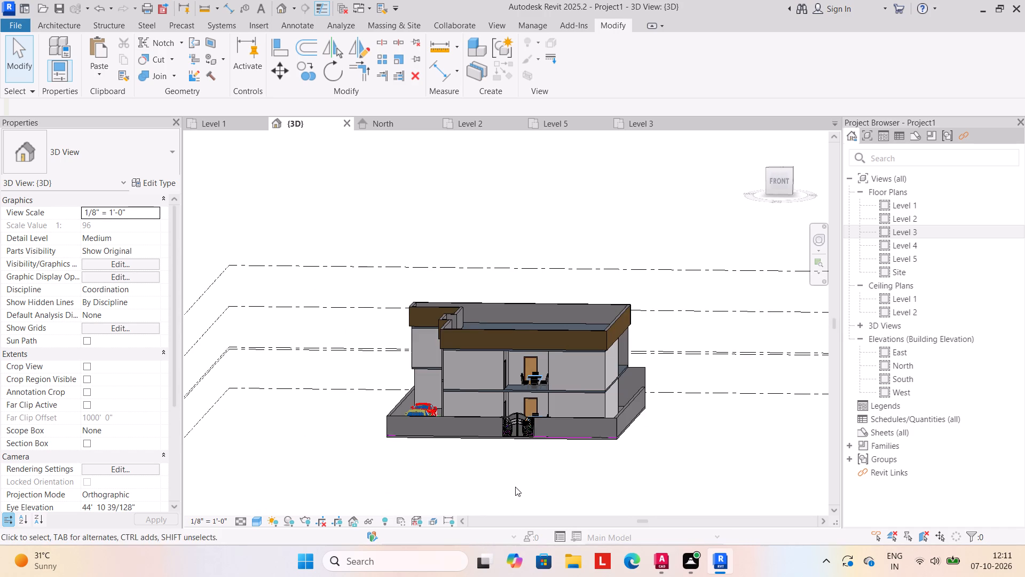
Paint the compound wall's outer faces with Wood - Stained on both sides of the front gate and along the right and left sides.
left_click(51, 27)
left_click(613, 27)
left_click(219, 58)
left_click(230, 78)
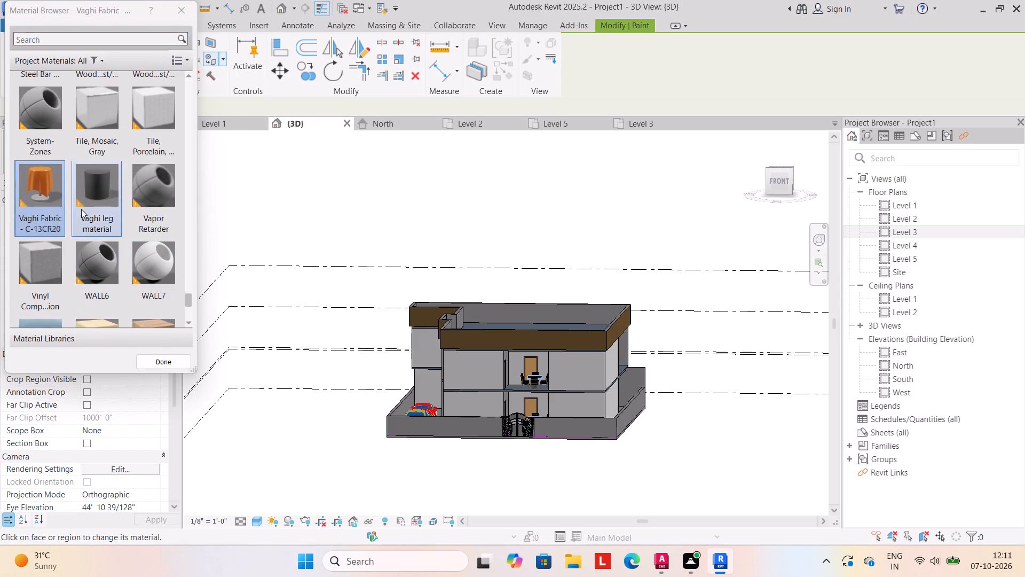
scroll(81, 215, "down", 4)
left_click(92, 106)
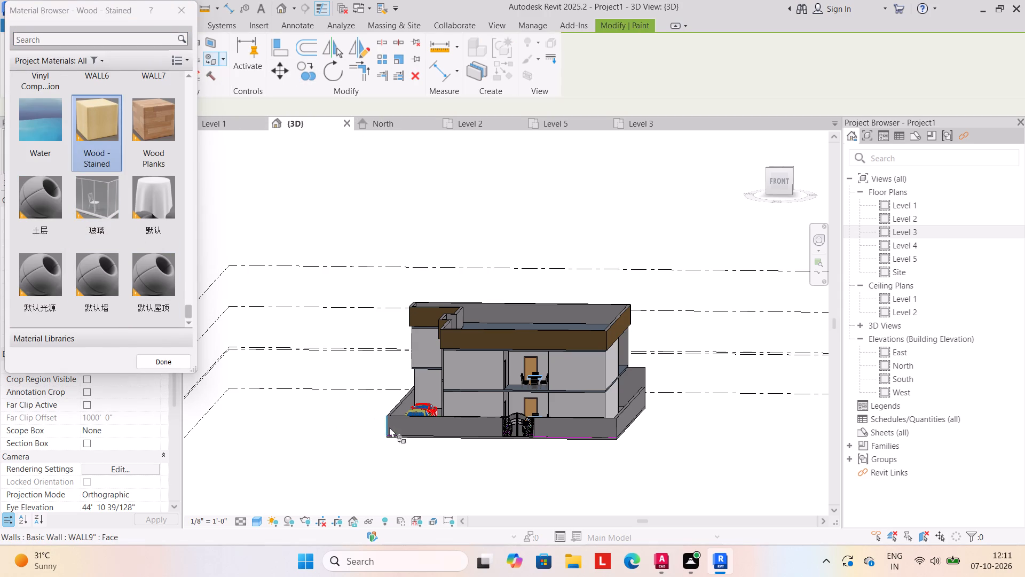
left_click(389, 427)
left_click(464, 426)
left_click(538, 420)
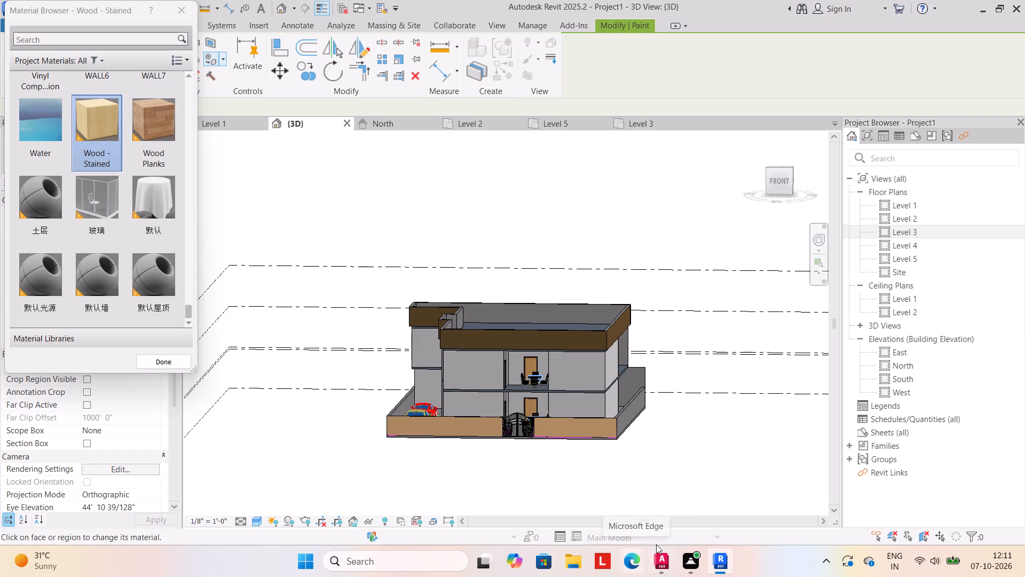
middle_click_drag(665, 460, 556, 474, "shift")
left_click(563, 441)
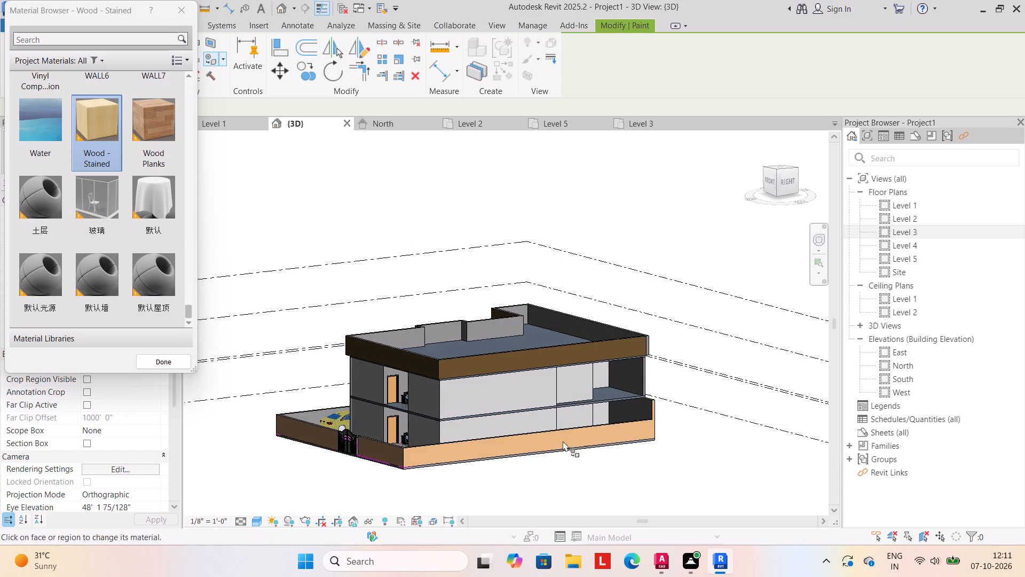
middle_click_drag(664, 483, 475, 505, "shift")
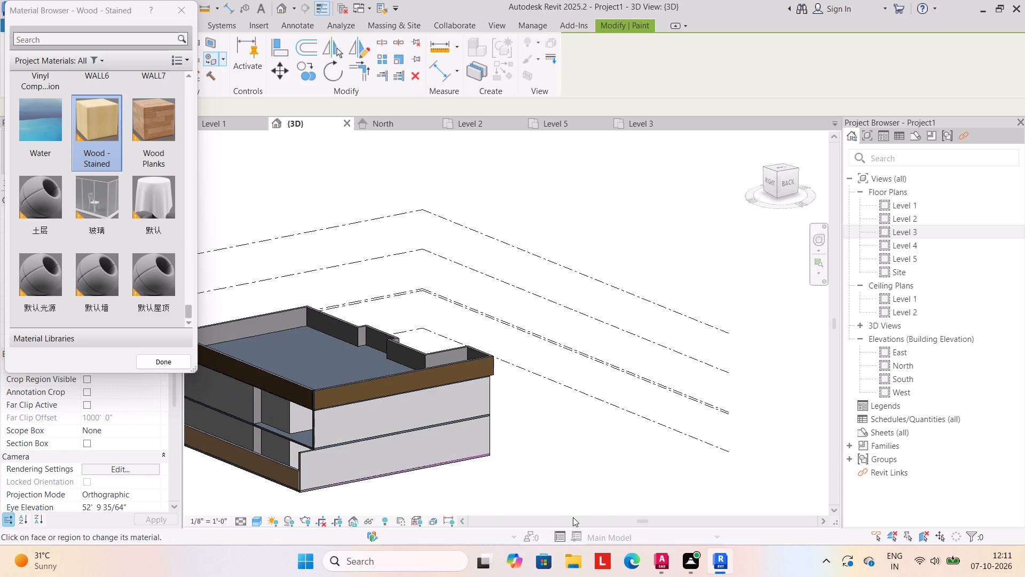
middle_click_drag(574, 502, 391, 524, "shift")
left_click(395, 409)
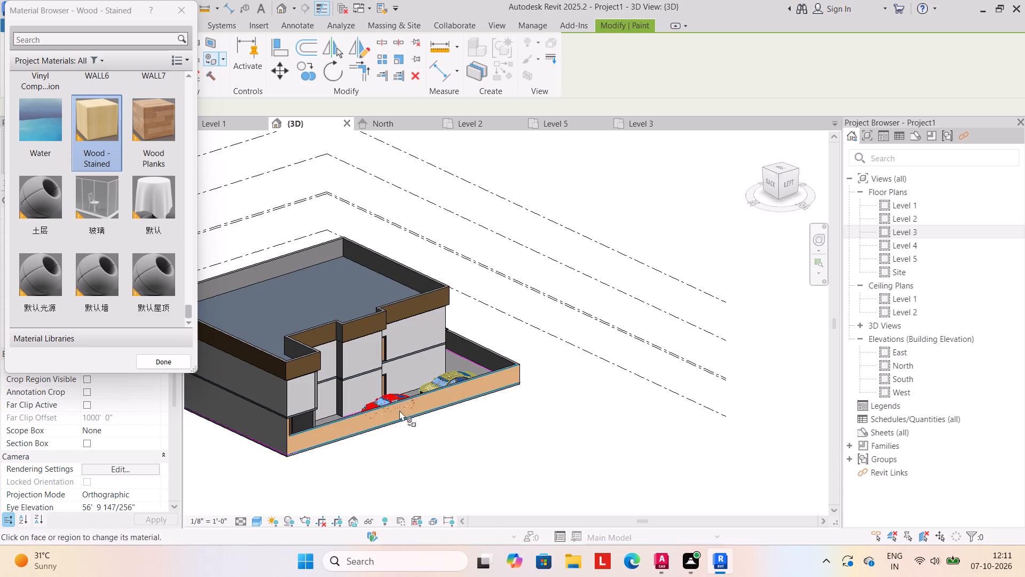
Check the painted compound wall and the front of the house from above and at eye level, and end painting.
middle_click_drag(568, 458, 357, 491, "shift")
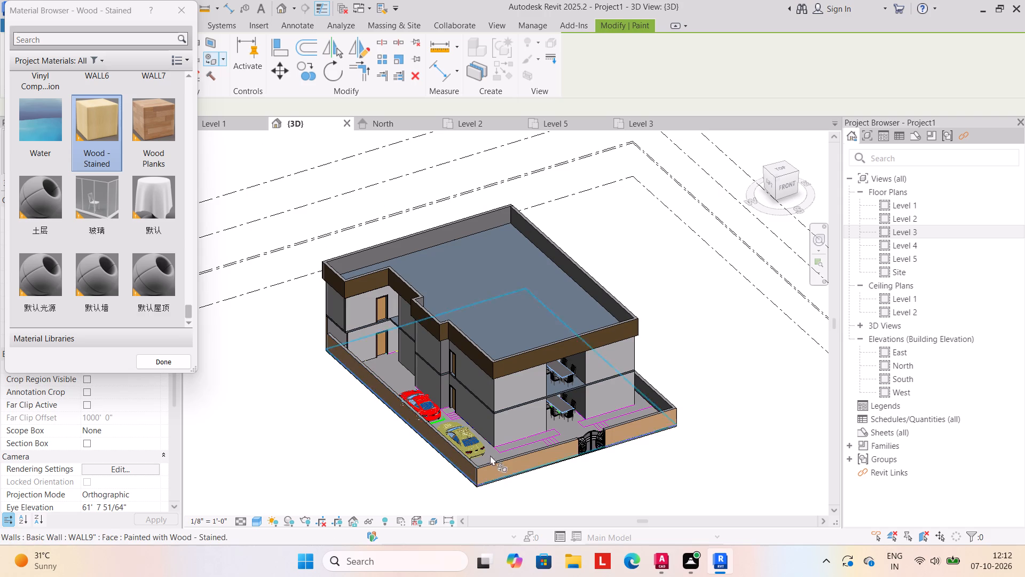
middle_click_drag(628, 484, 574, 467, "shift")
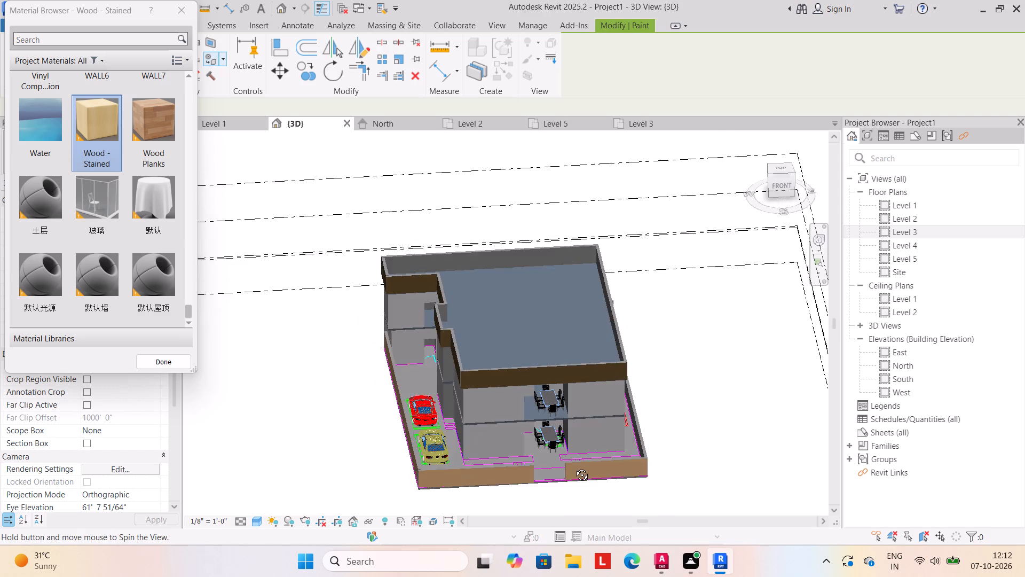
middle_click_drag(574, 467, 573, 440, "shift")
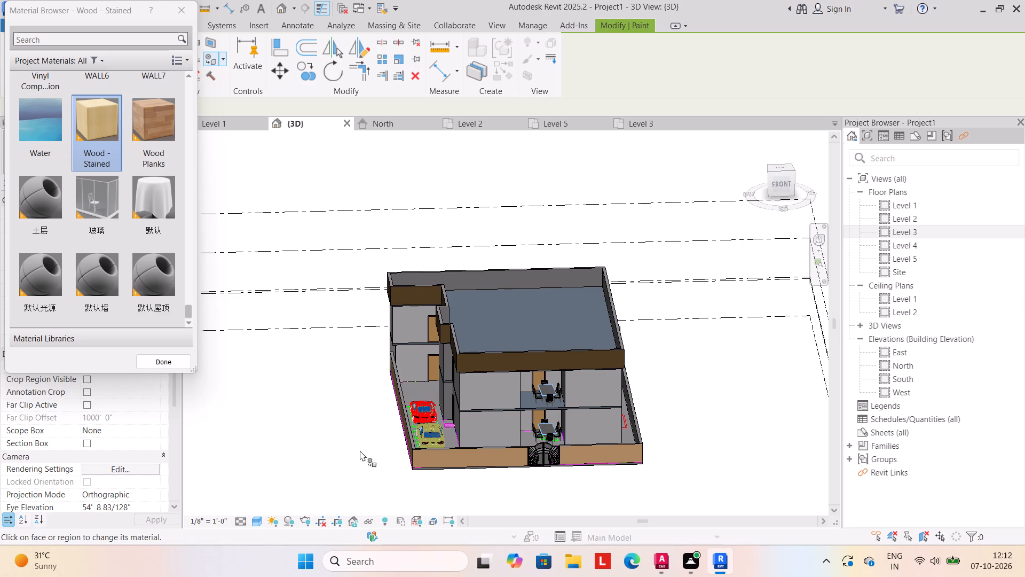
scroll(360, 450, "down", 3)
middle_click_drag(358, 453, 359, 440)
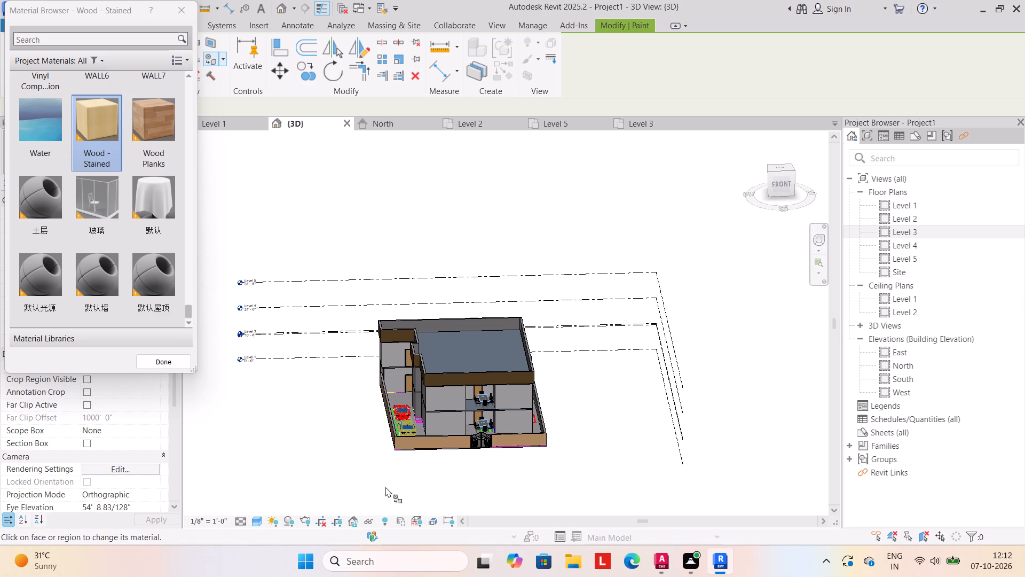
middle_click_drag(385, 487, 386, 447, "shift")
scroll(495, 420, "up", 3)
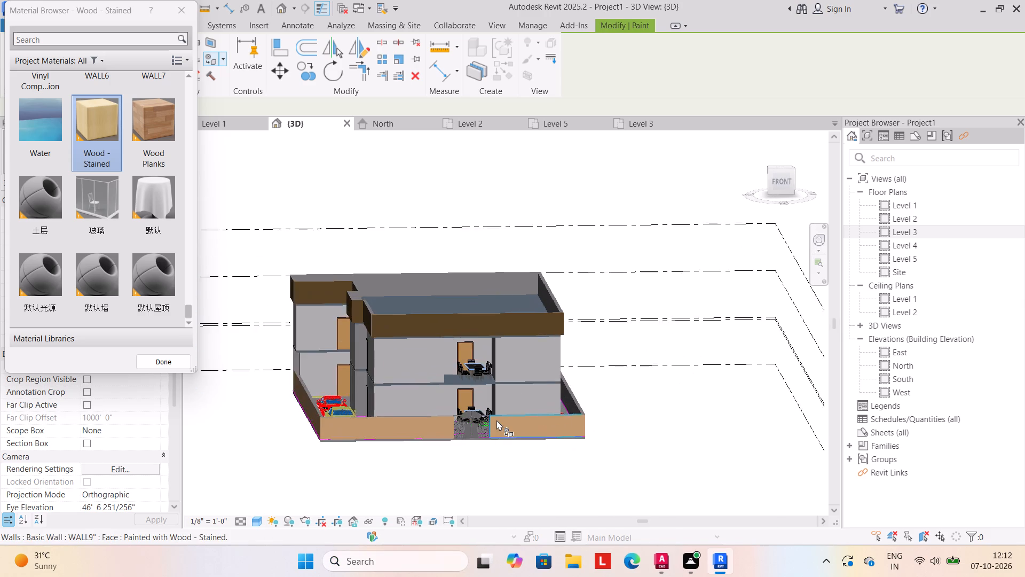
scroll(496, 420, "up", 4)
middle_click_drag(484, 475, 479, 498, "shift")
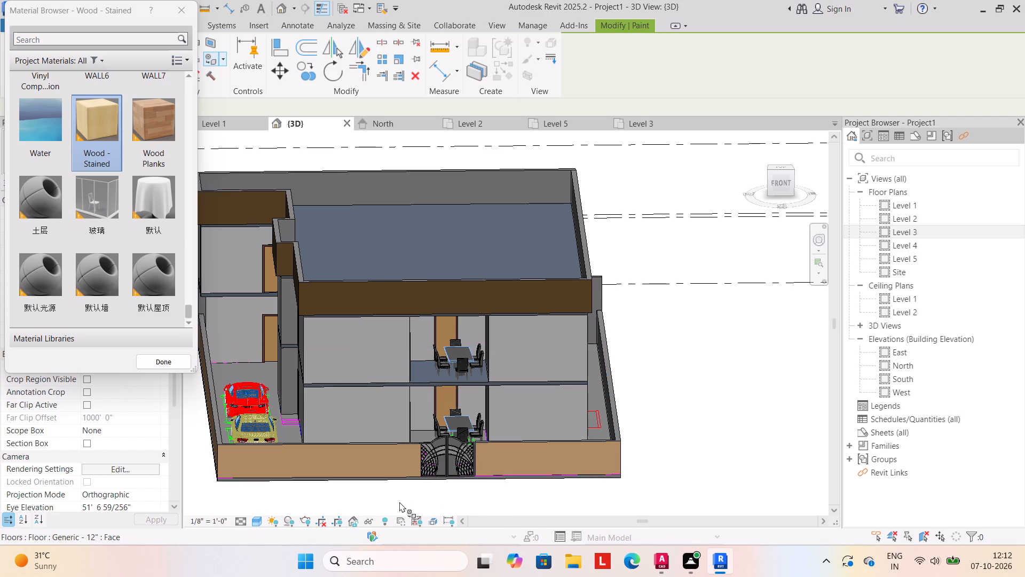
middle_click_drag(401, 503, 398, 474, "shift")
left_click(190, 10)
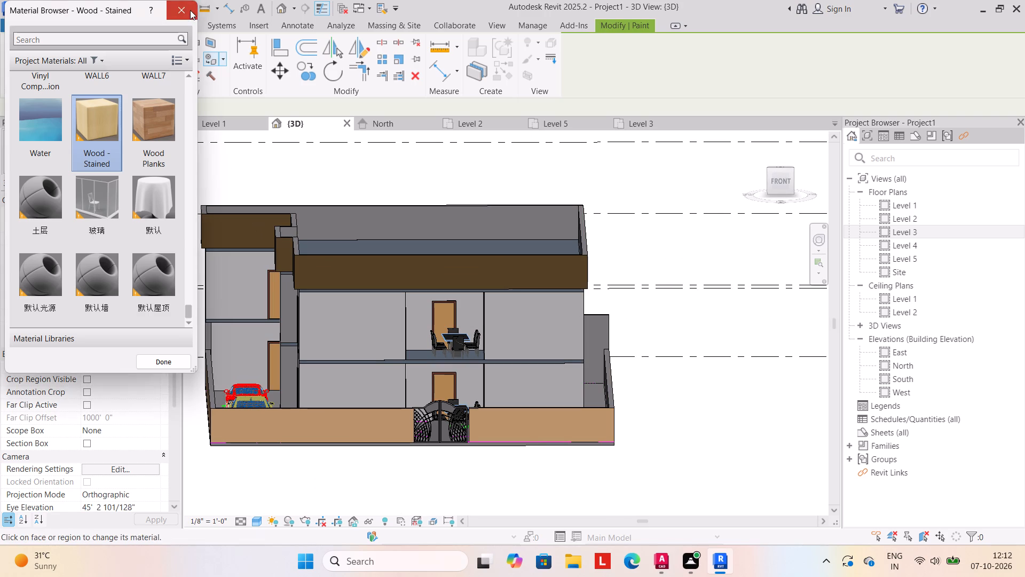
scroll(287, 344, "down", 1)
middle_click_drag(287, 344, 293, 331)
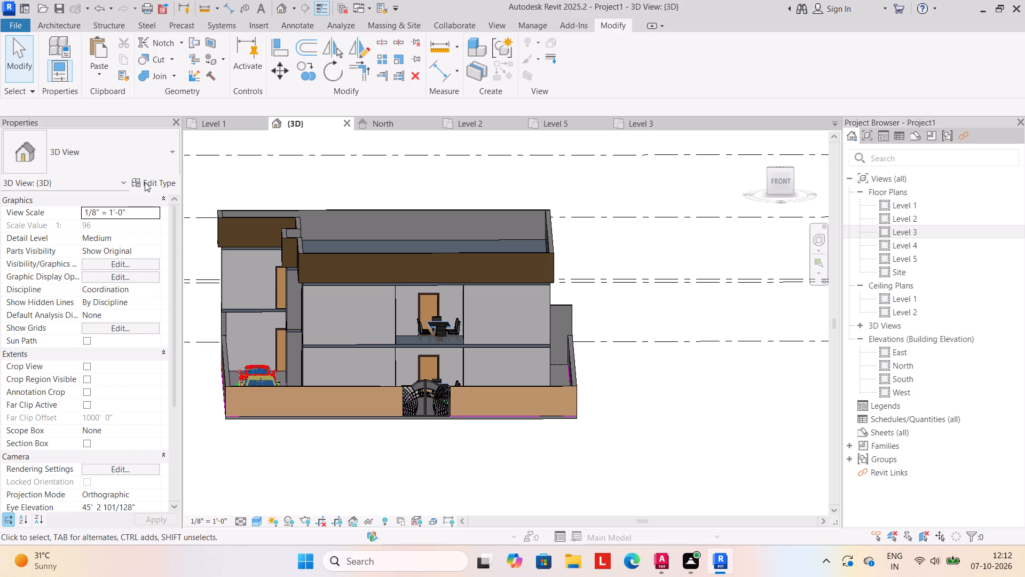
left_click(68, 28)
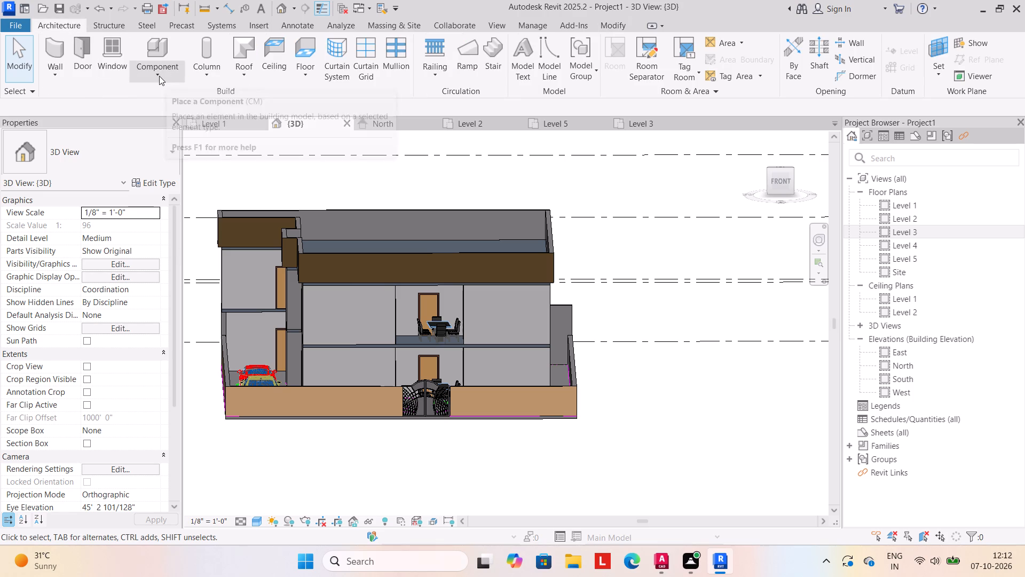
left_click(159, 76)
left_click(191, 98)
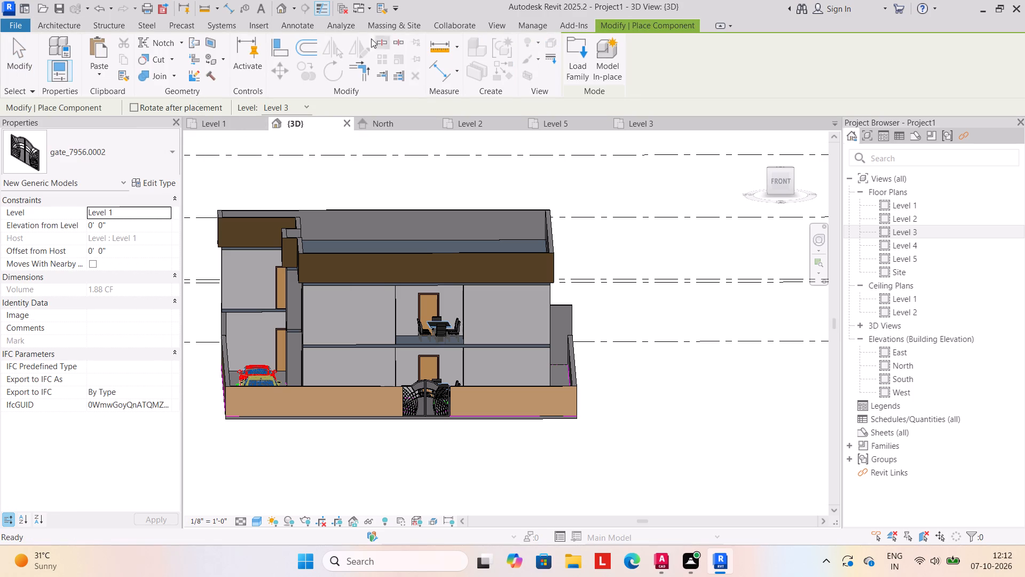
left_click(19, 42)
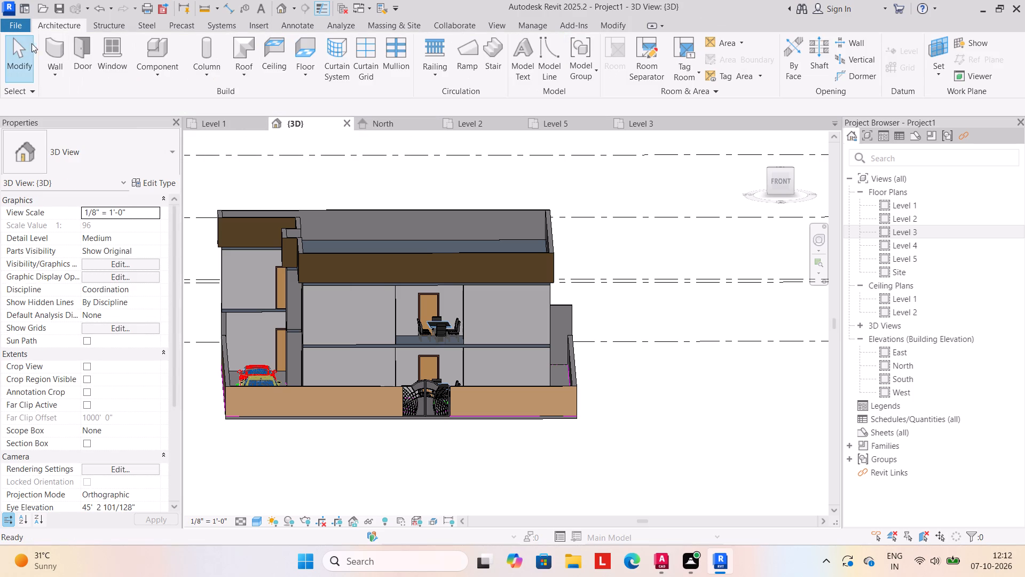
Create an in-place component in the Generic Models category, keeping the suggested name.
left_click(159, 76)
left_click(182, 126)
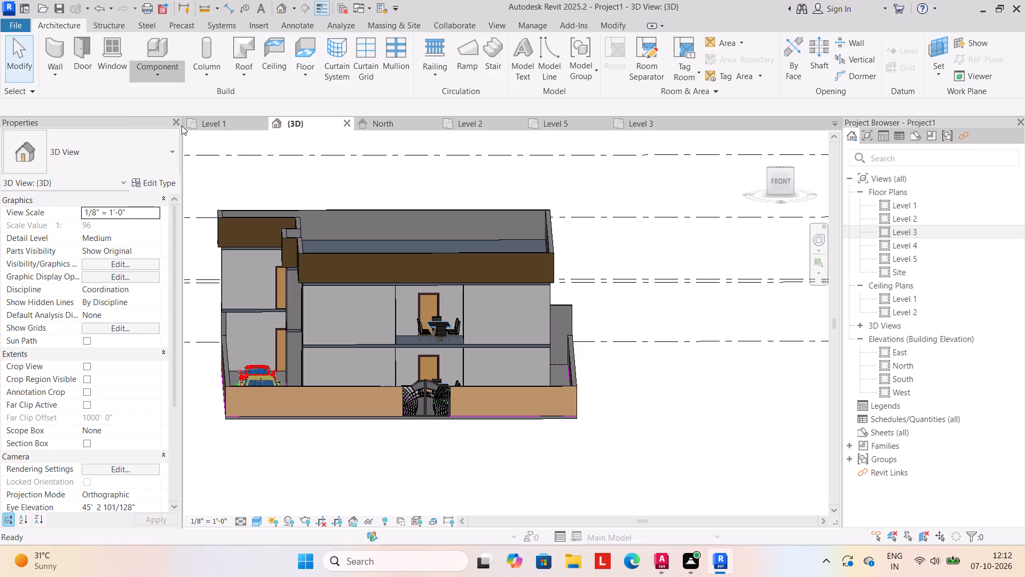
scroll(536, 254, "down", 4)
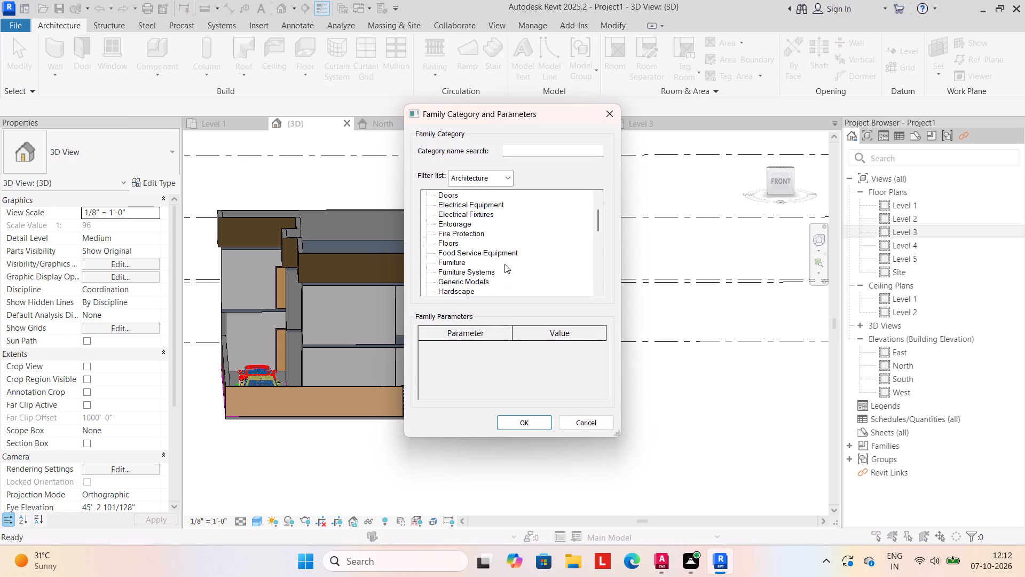
left_click(482, 280)
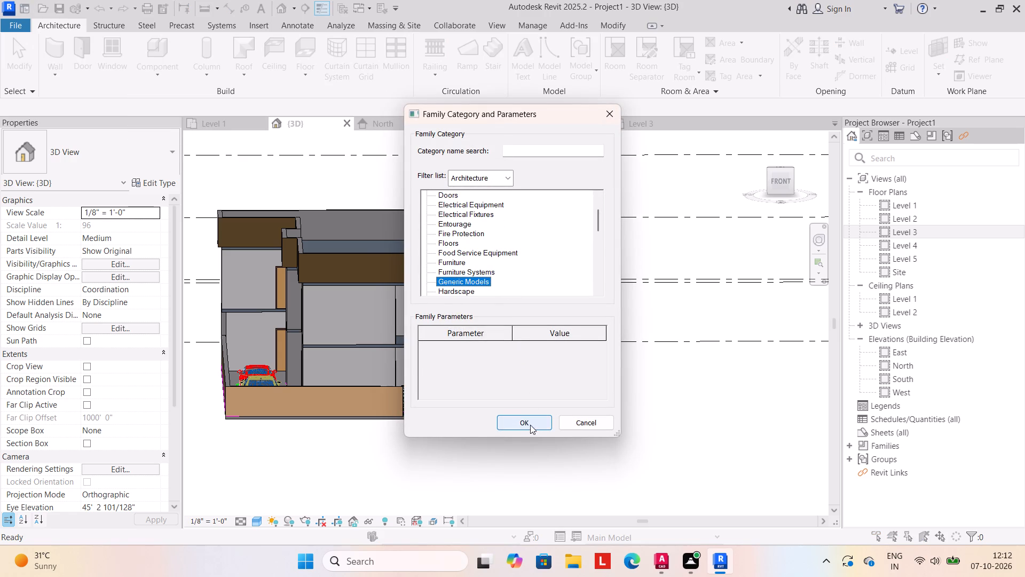
left_click(527, 422)
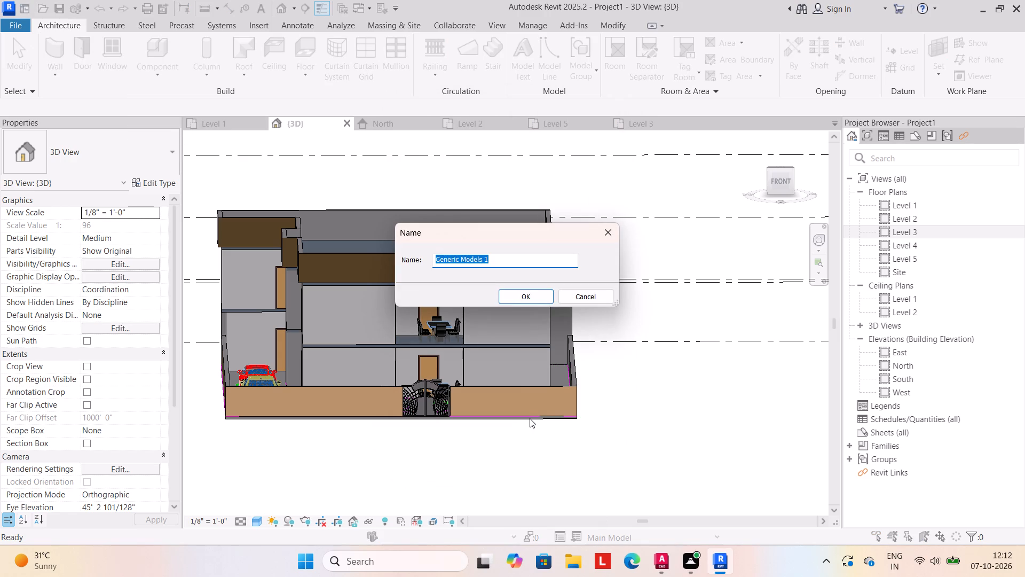
left_click(528, 288)
left_click(531, 293)
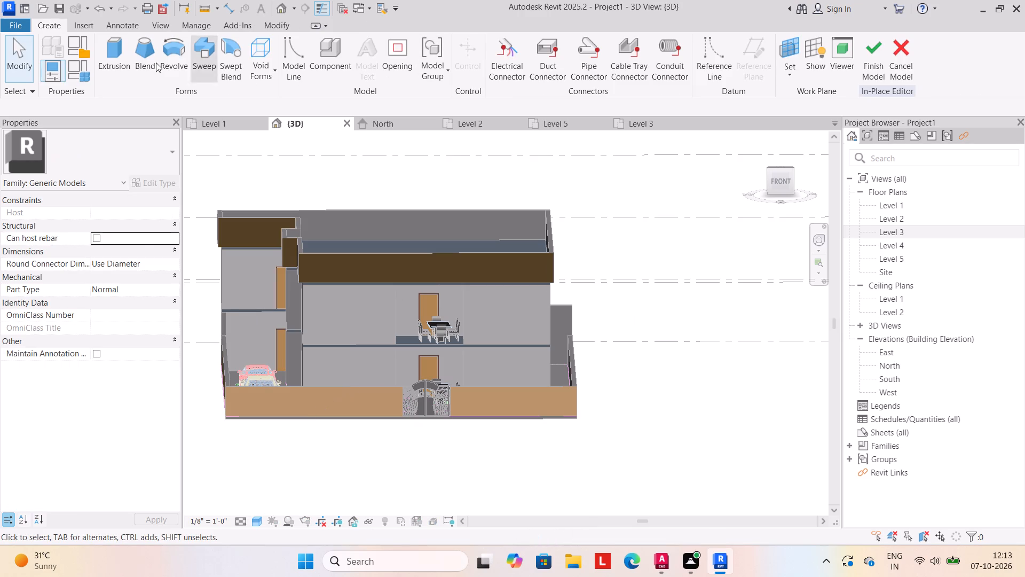
Start a solid extrusion in the in-place component and try to draw a rectangle near the left end of the front compound wall.
left_click(116, 54)
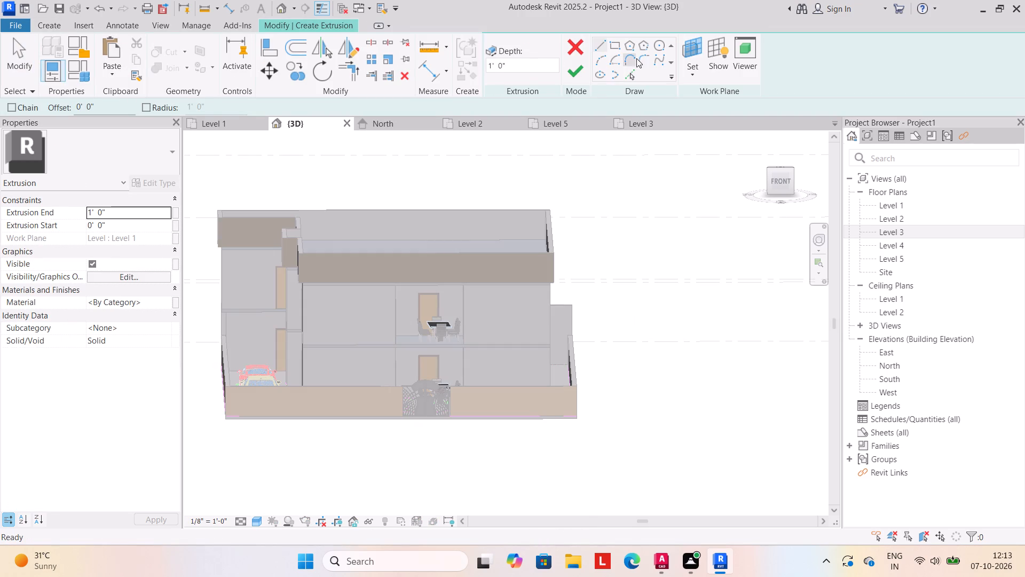
left_click(691, 74)
left_click(709, 119)
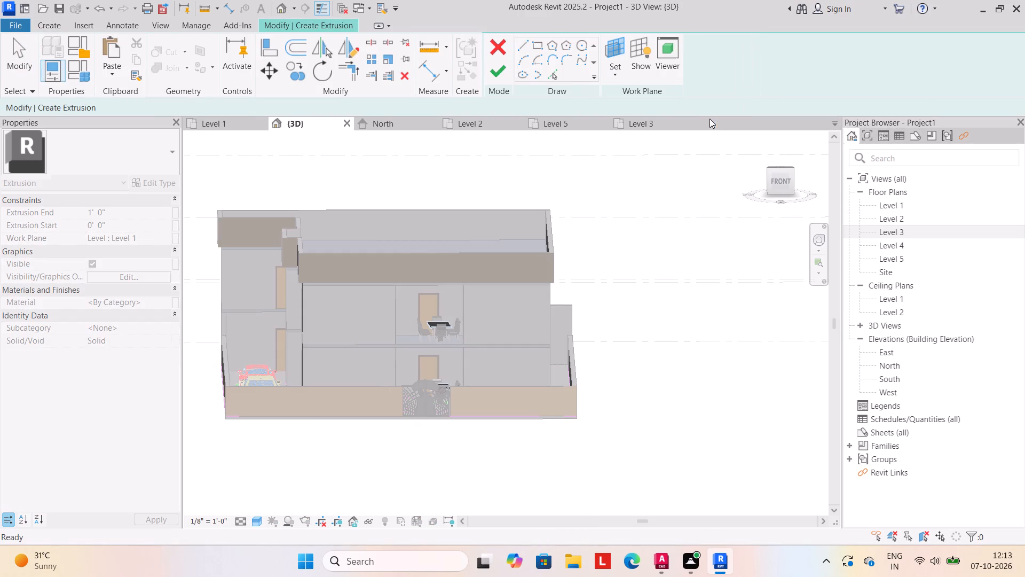
left_click(534, 43)
scroll(263, 409, "up", 4)
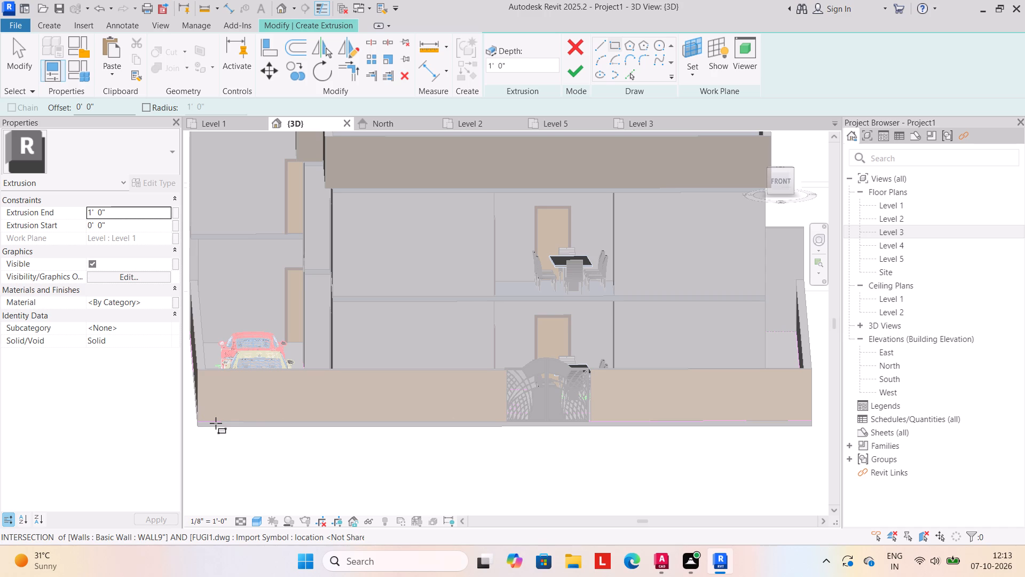
scroll(216, 423, "up", 1)
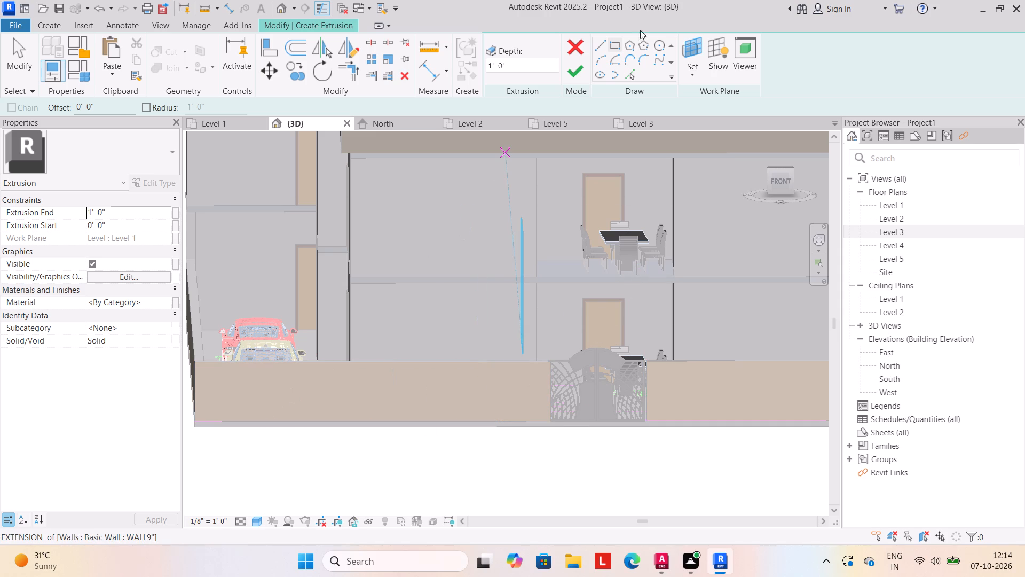
left_click(614, 45)
scroll(238, 442, "up", 4)
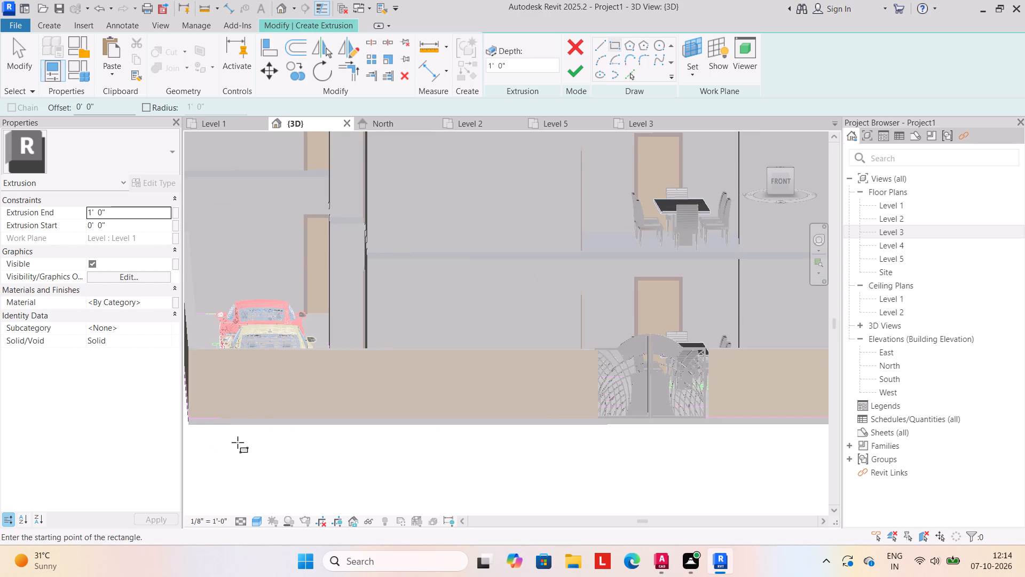
middle_click_drag(259, 424, 326, 411)
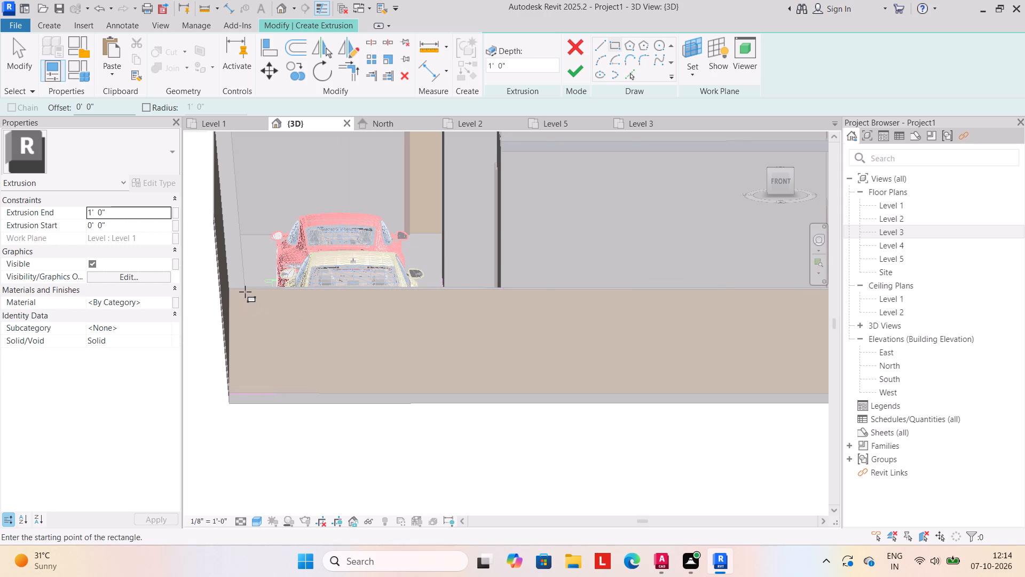
left_click(245, 291)
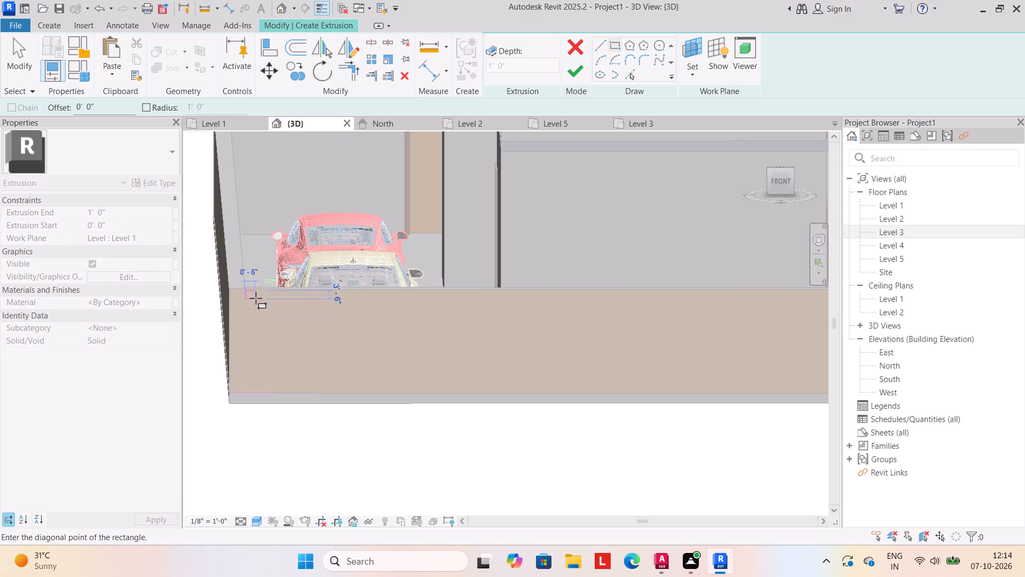
key("Escape")
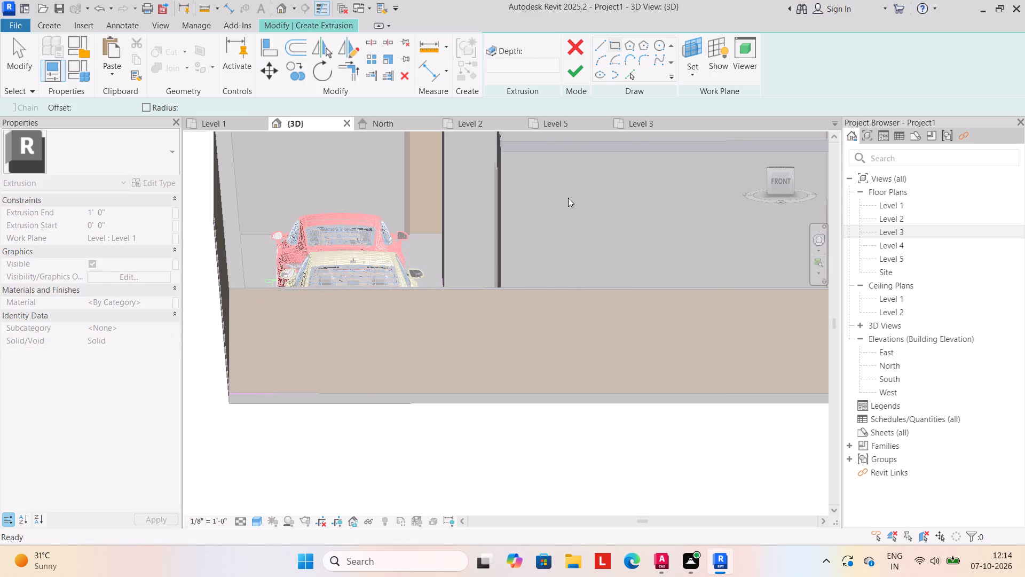
Set the front compound wall's face as the work plane and extrude a 3'-0" by 4'-6" rectangle 1'-0" deep near its left end.
left_click(694, 76)
left_click(698, 123)
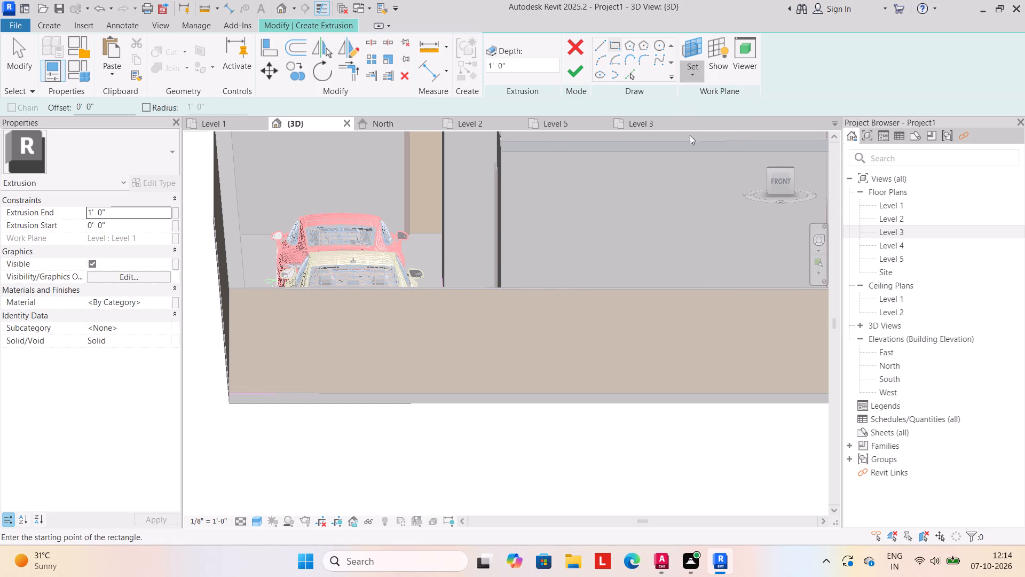
left_click(575, 291)
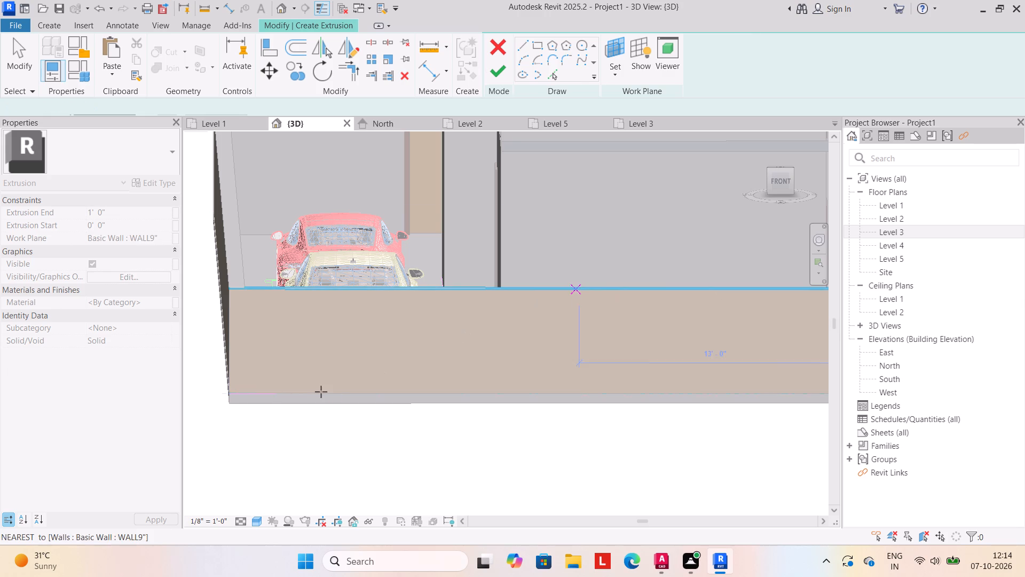
left_click(610, 42)
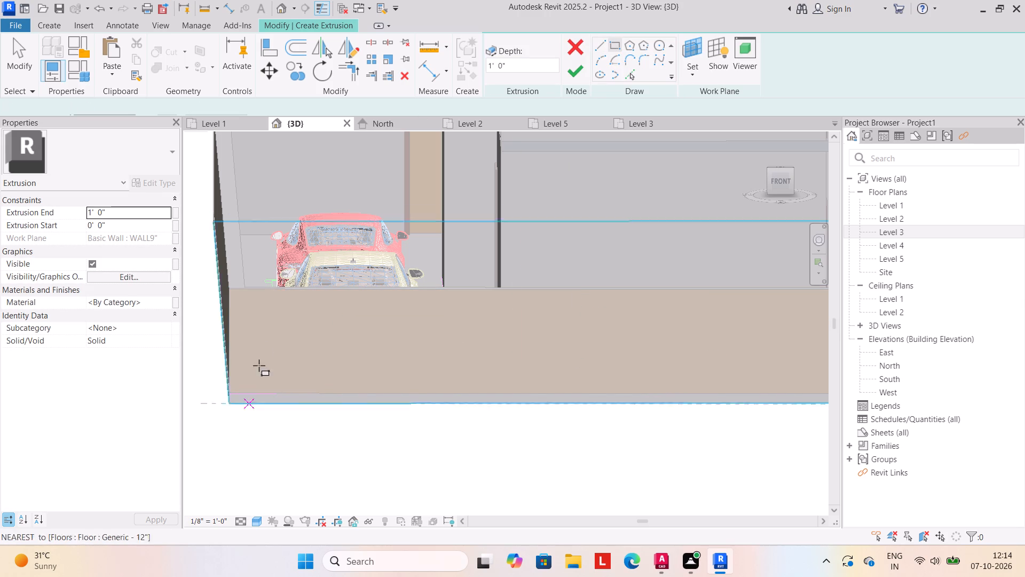
left_click_drag(250, 298, 251, 303)
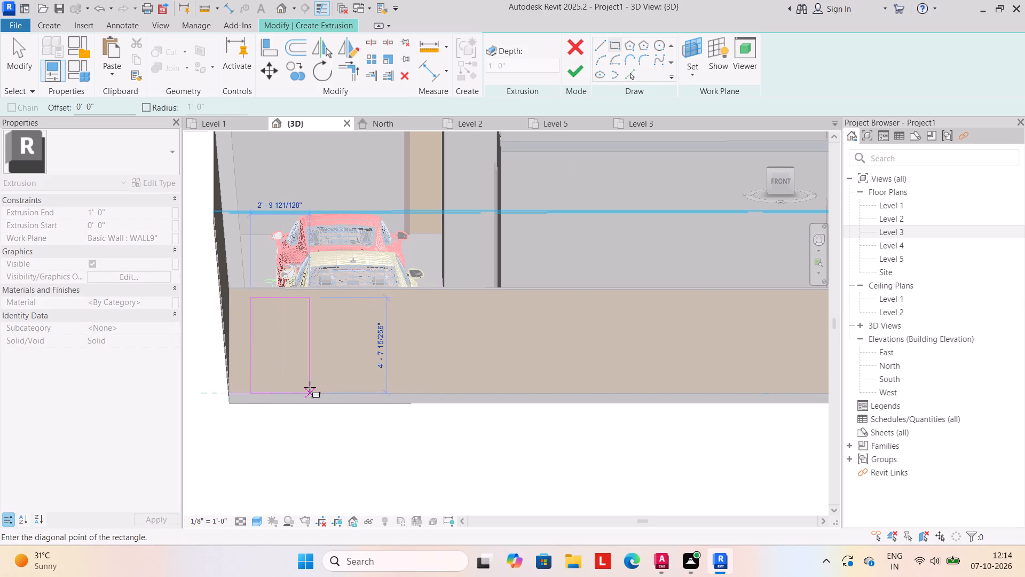
left_click(312, 386)
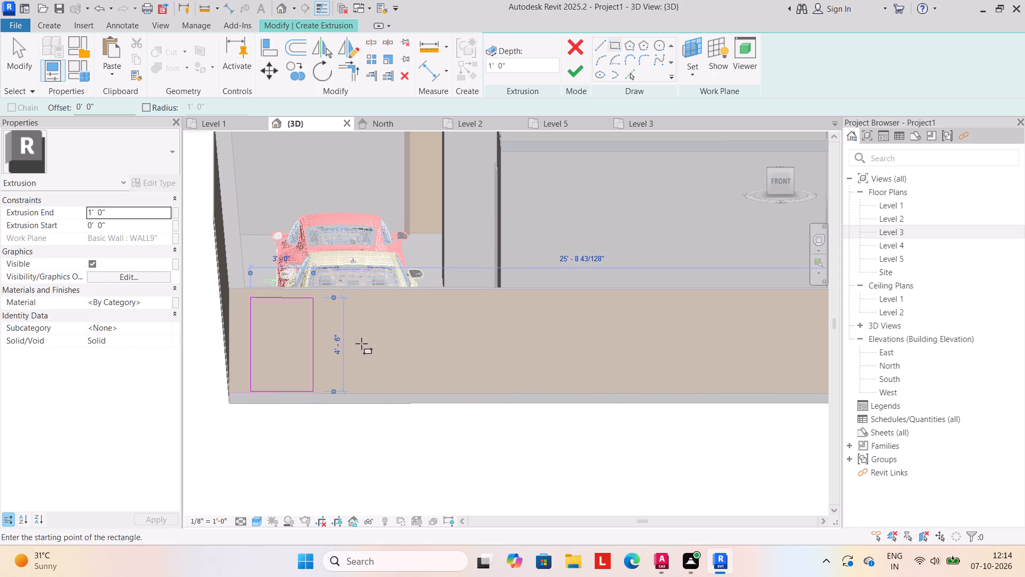
left_click(575, 70)
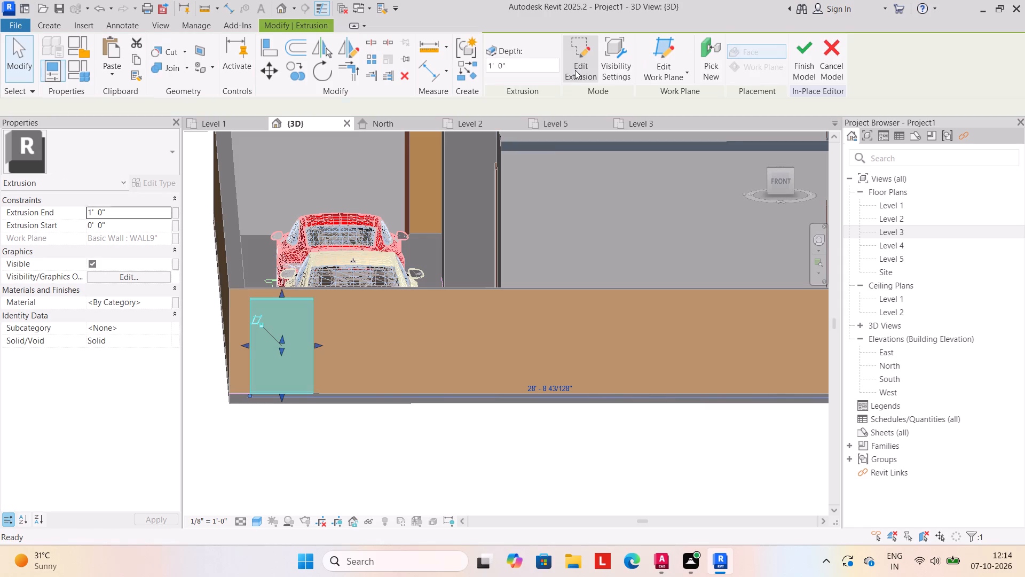
left_click(413, 459)
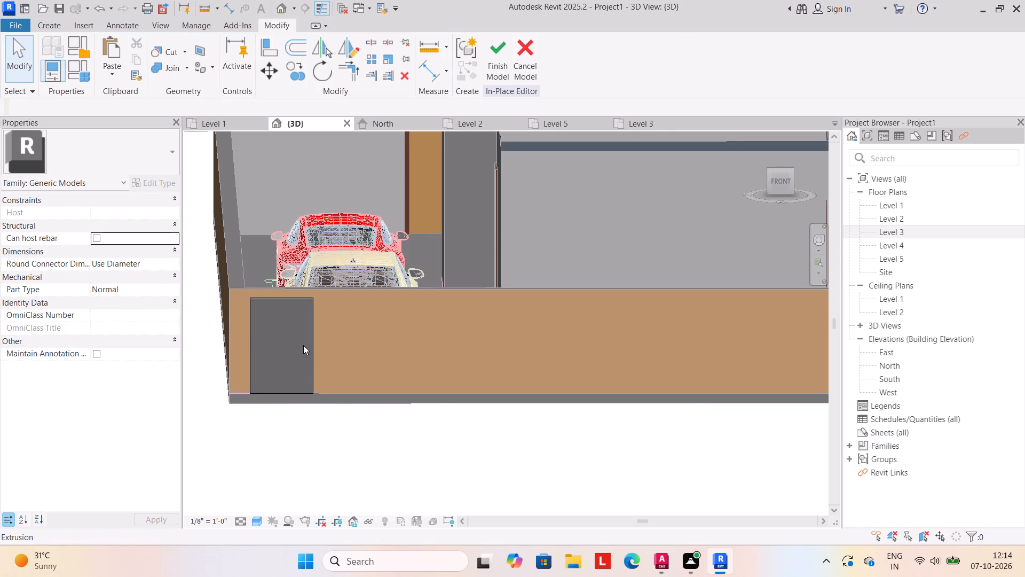
Start a void extrusion with the front face of the extruded block as its work plane.
left_click(310, 336)
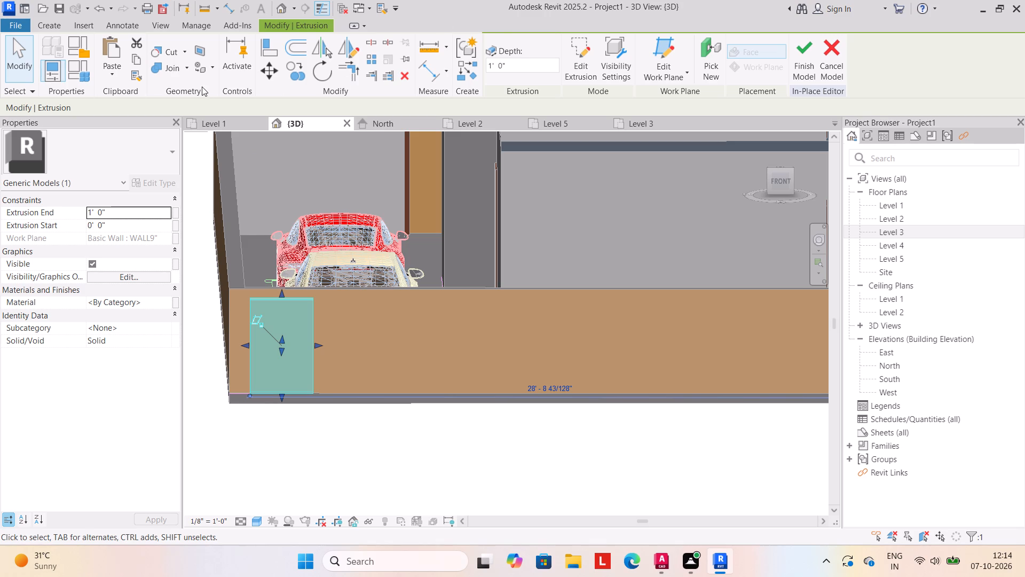
left_click(59, 25)
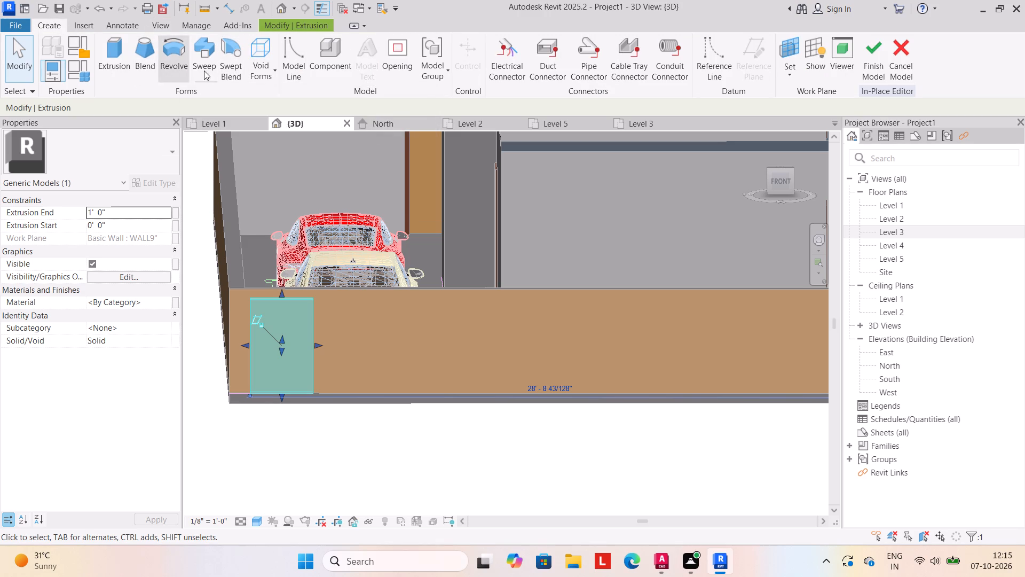
left_click(272, 67)
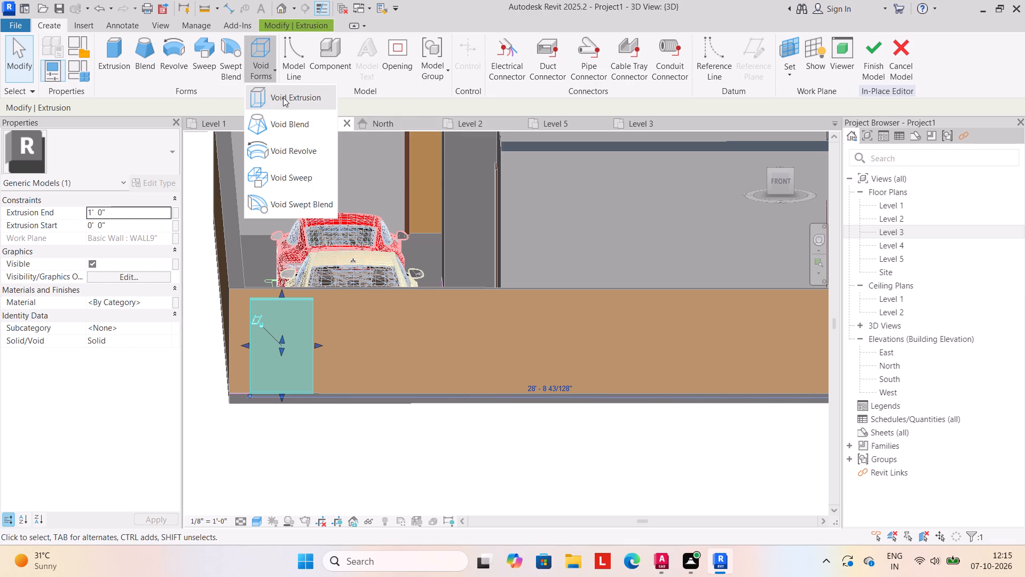
left_click(283, 97)
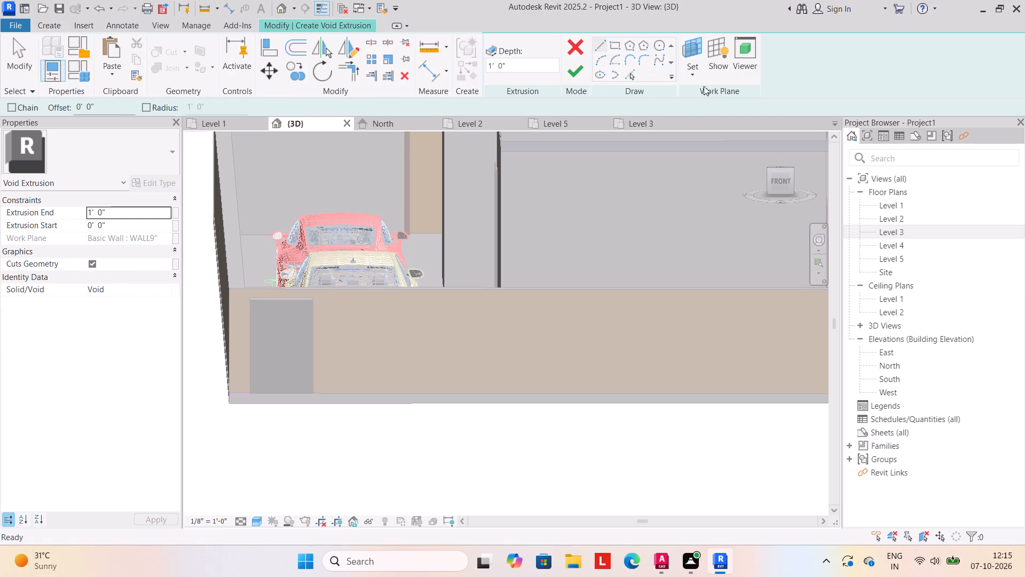
left_click(692, 79)
left_click(704, 127)
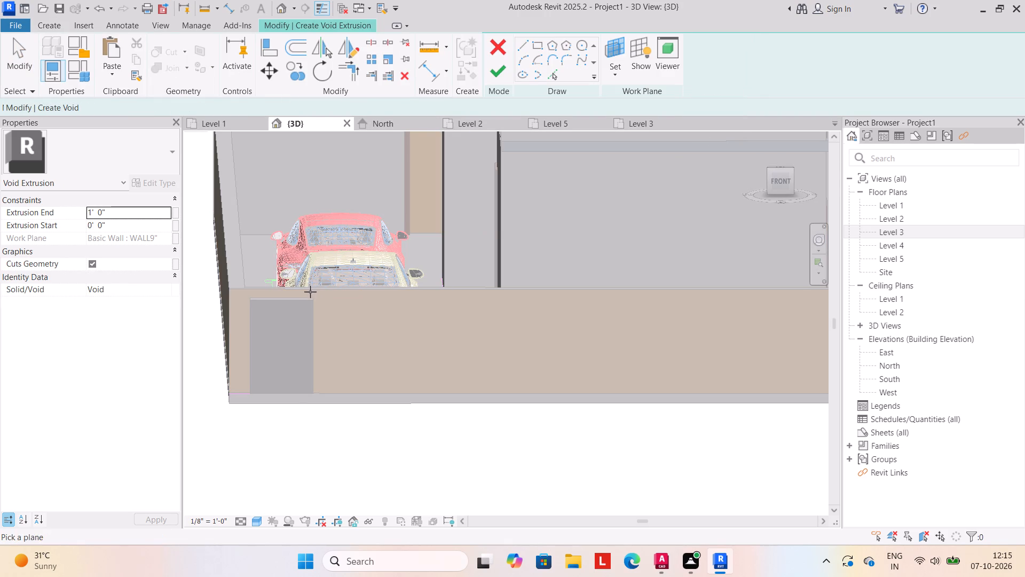
left_click(303, 303)
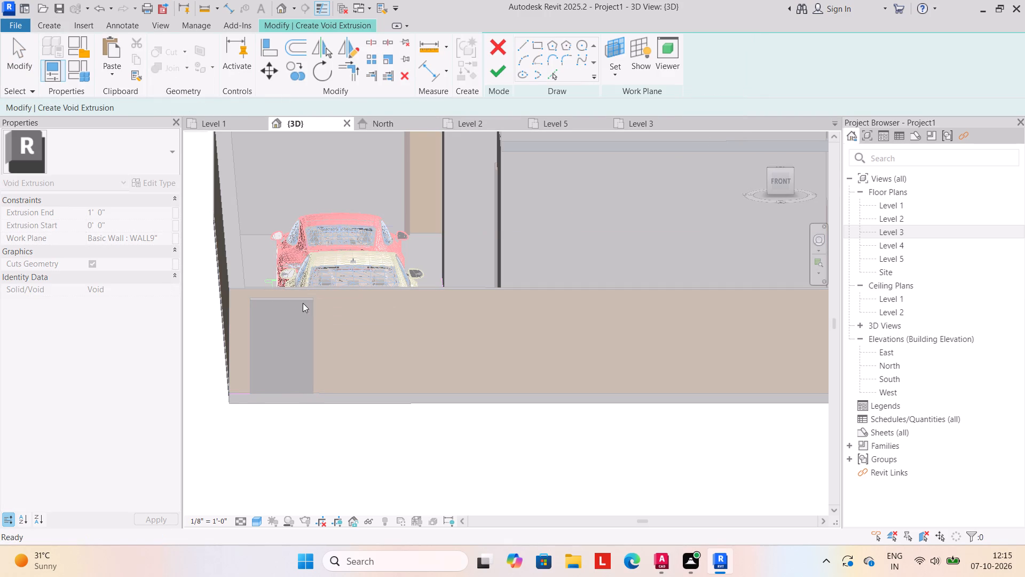
Sketch two thin horizontal rectangles, 3'-0" wide and about 1" high, across the upper part of the block's face.
left_click(601, 41)
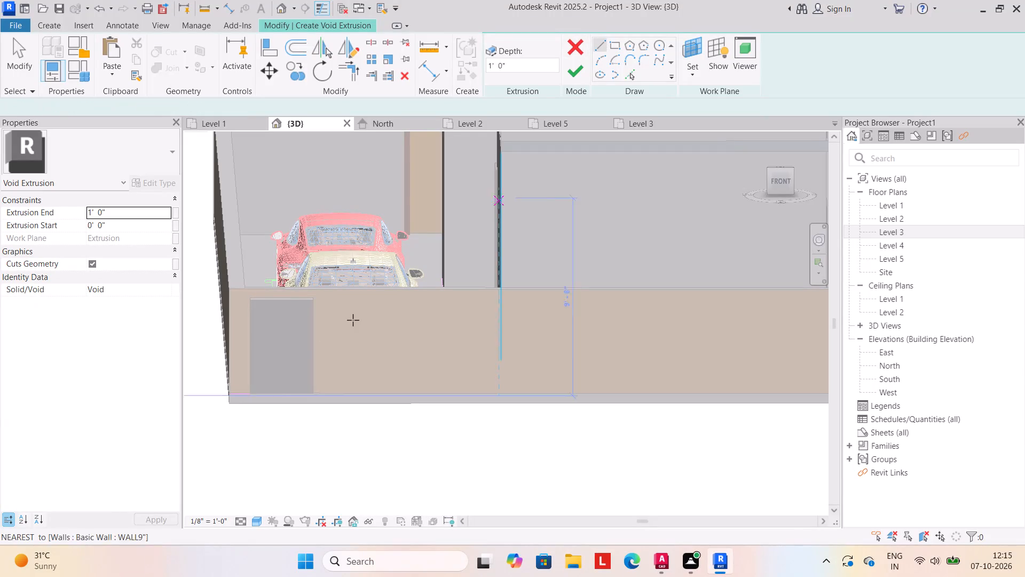
scroll(267, 332, "up", 4)
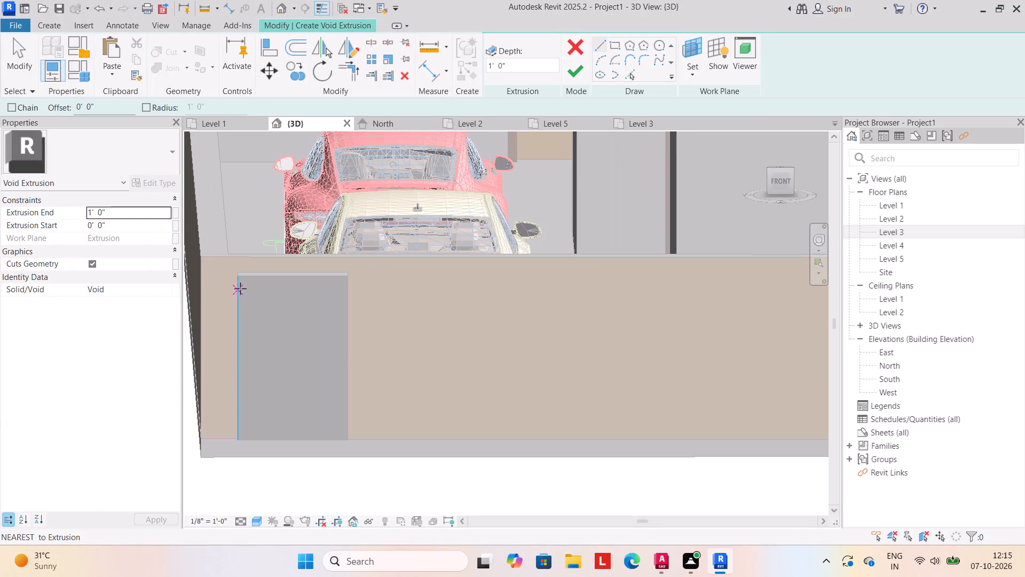
left_click(240, 288)
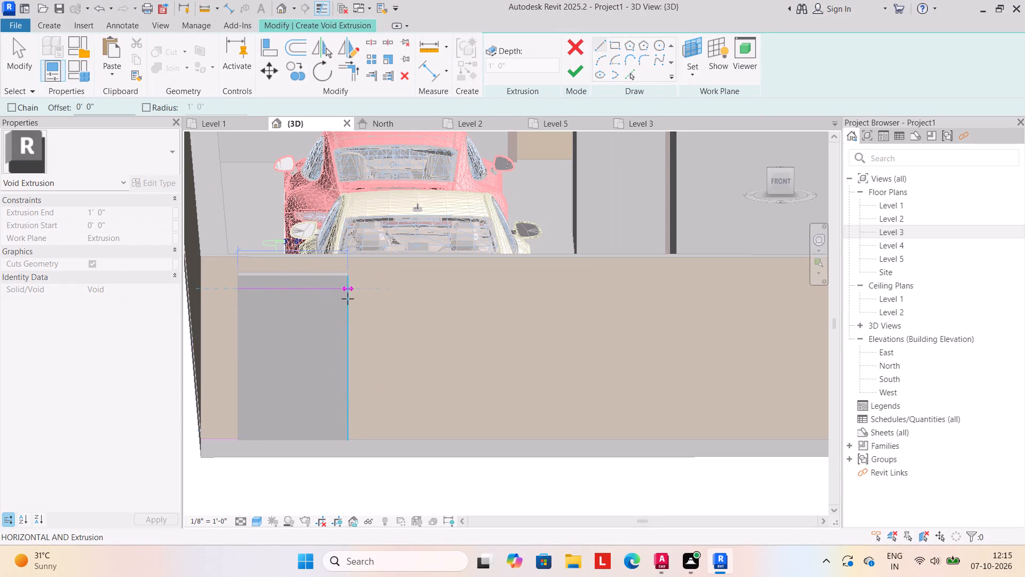
left_click(616, 44)
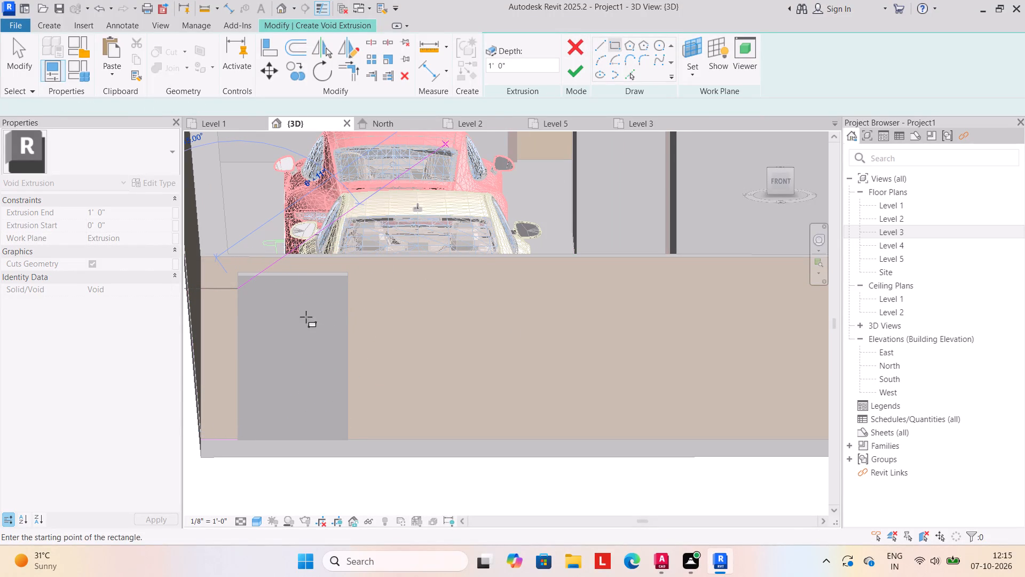
left_click(239, 292)
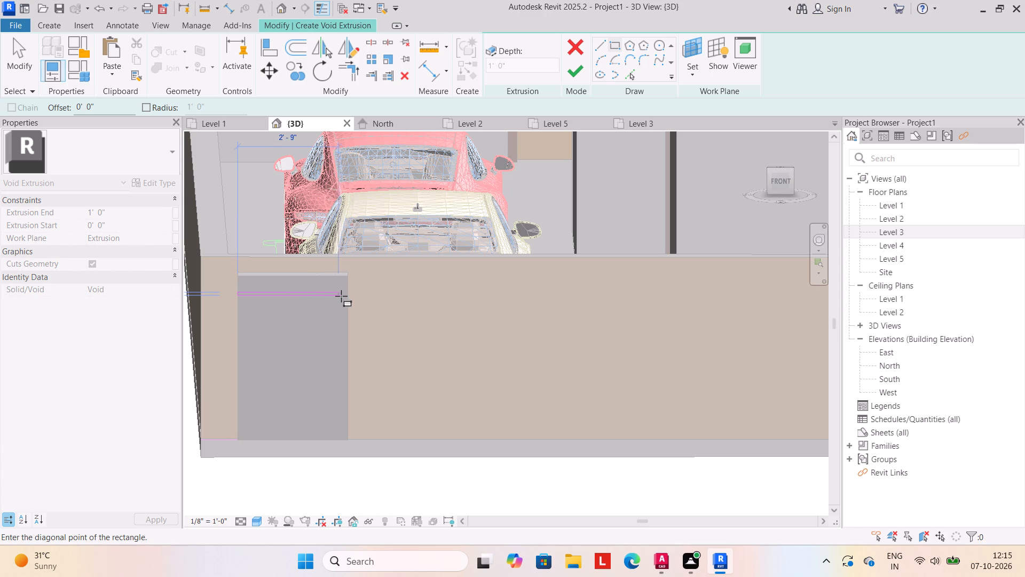
left_click(350, 296)
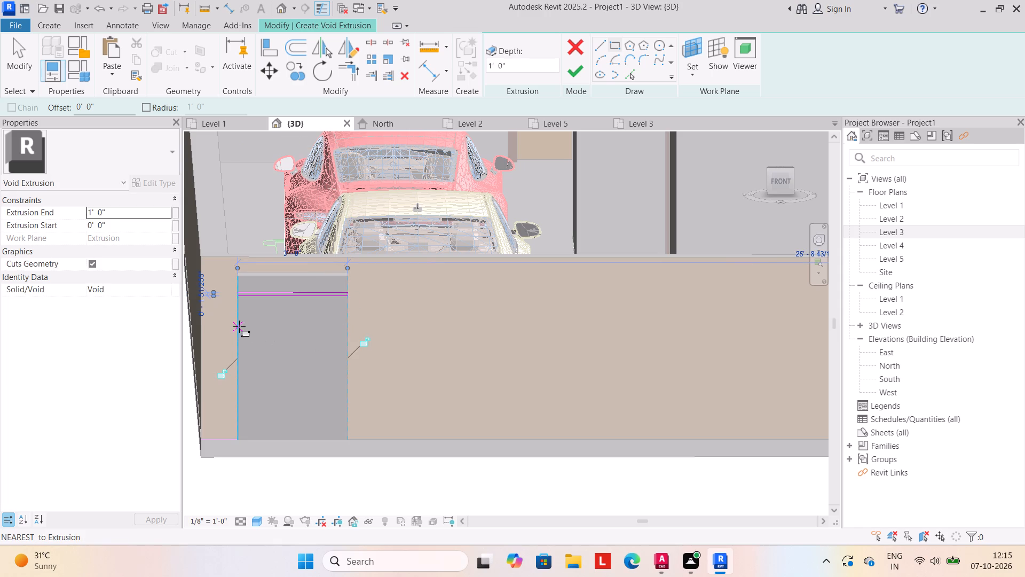
left_click(239, 325)
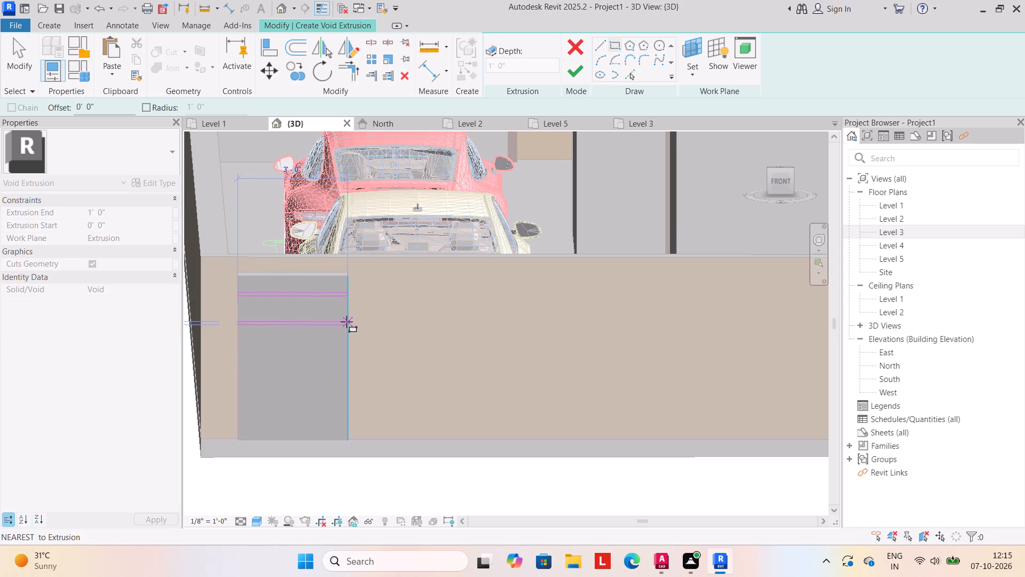
left_click(346, 322)
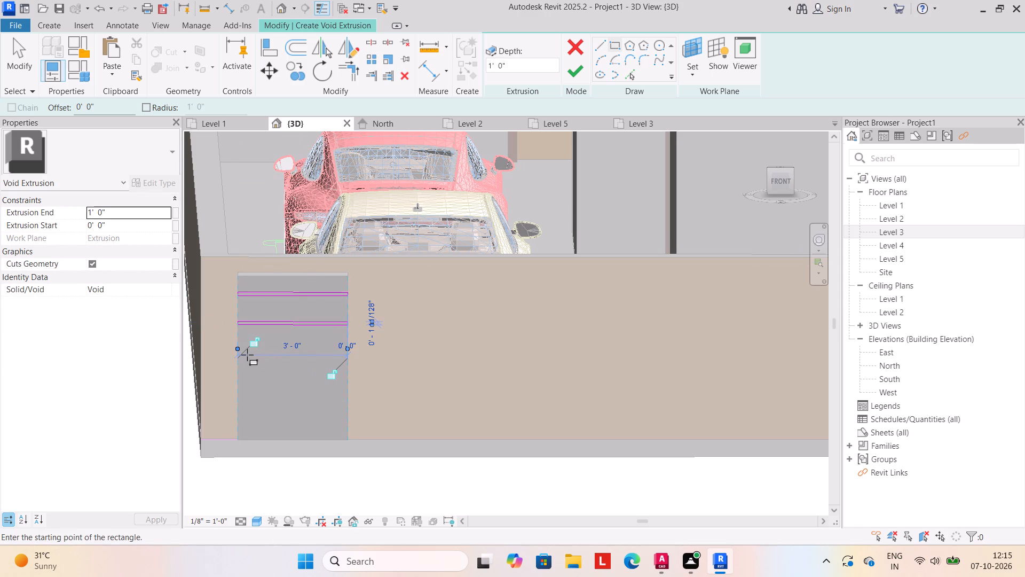
key("Escape")
key("Escape")
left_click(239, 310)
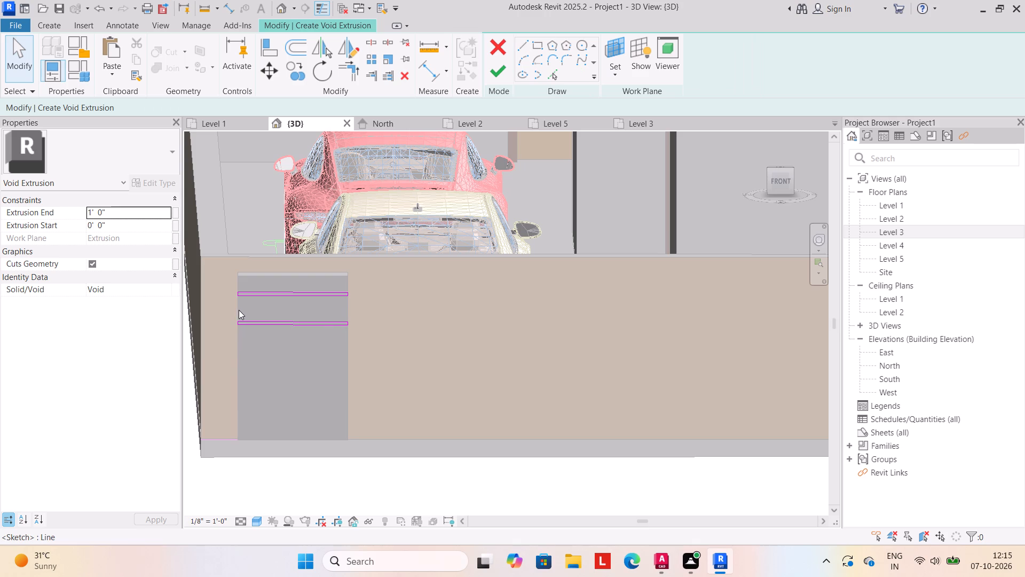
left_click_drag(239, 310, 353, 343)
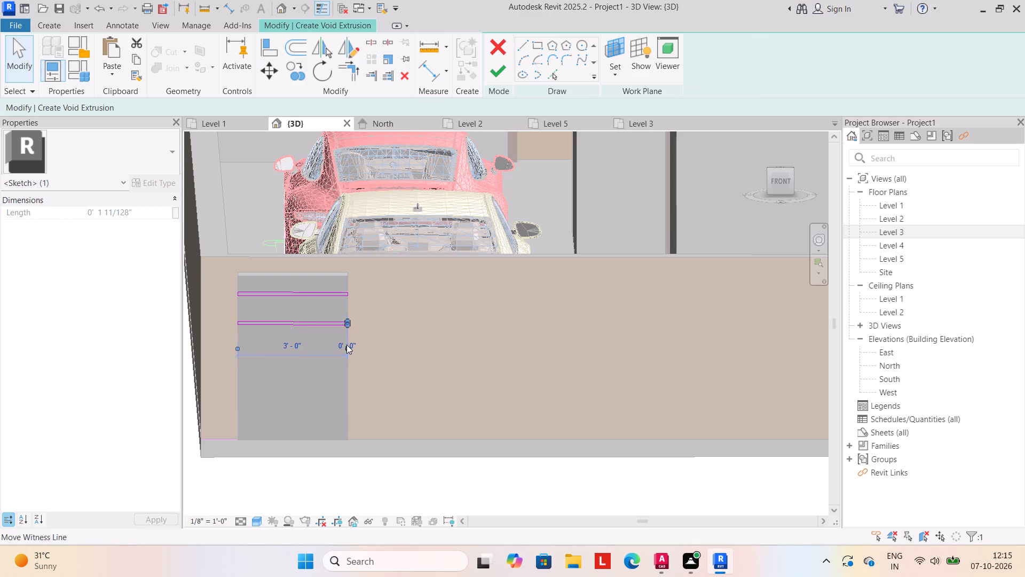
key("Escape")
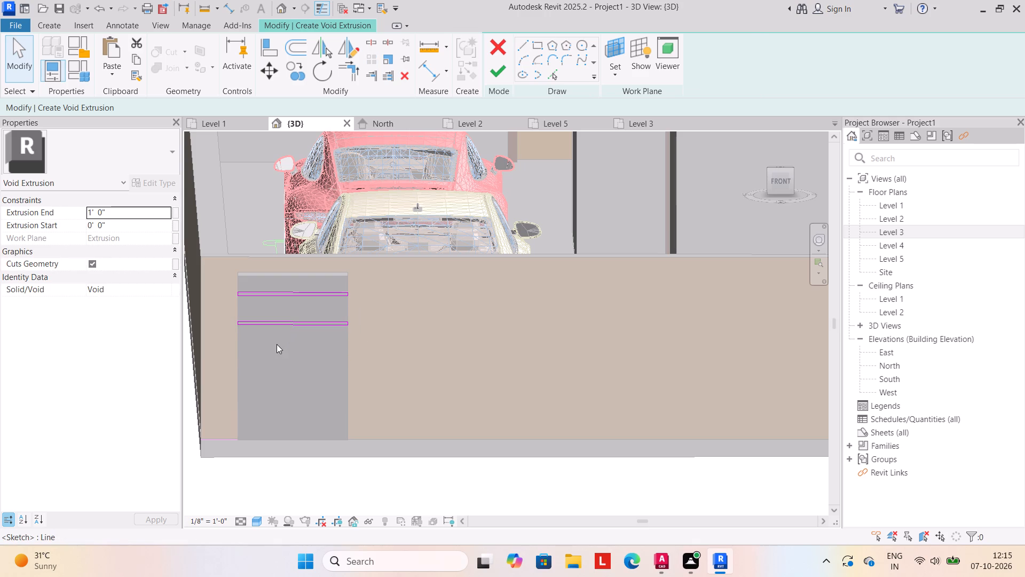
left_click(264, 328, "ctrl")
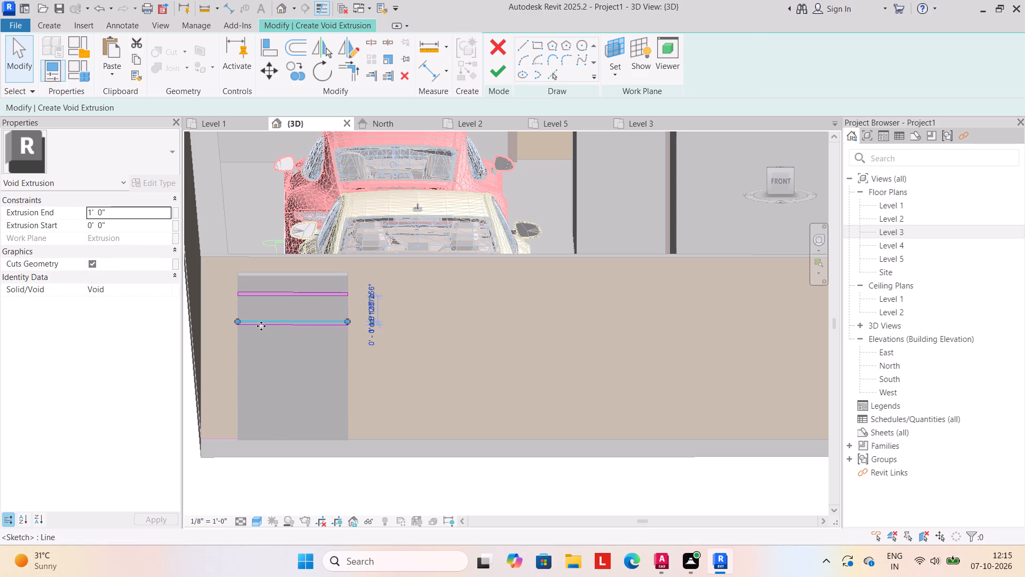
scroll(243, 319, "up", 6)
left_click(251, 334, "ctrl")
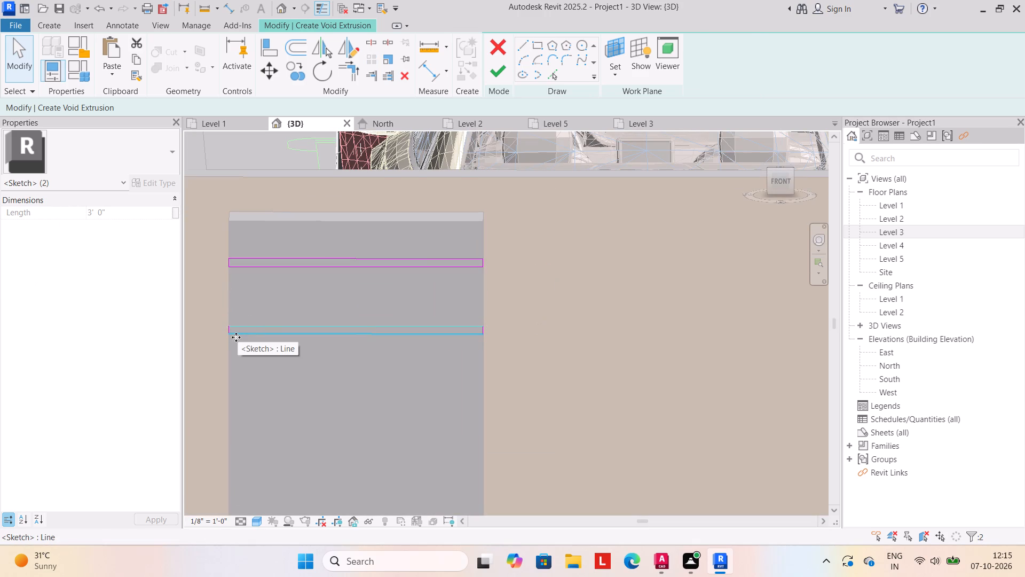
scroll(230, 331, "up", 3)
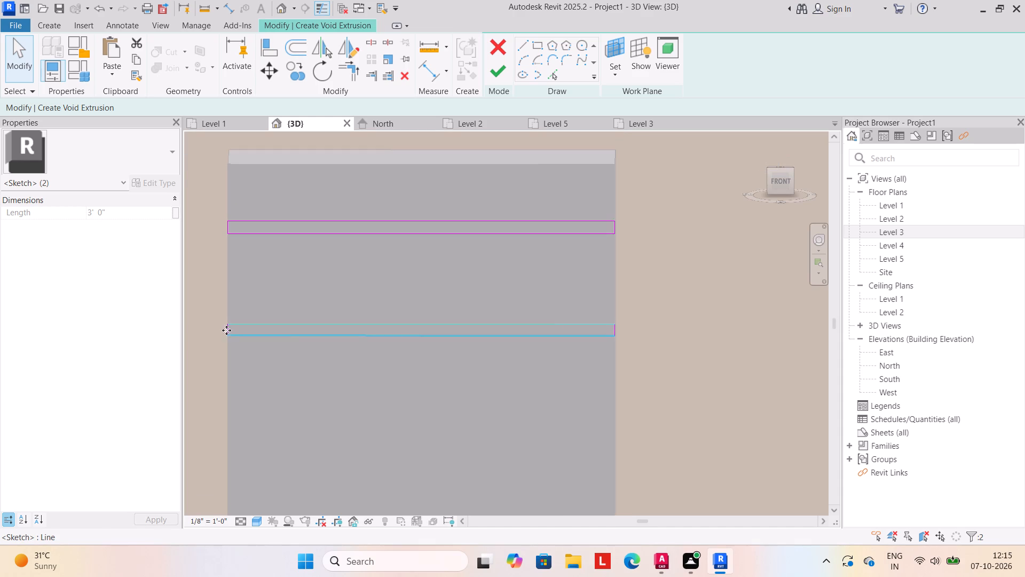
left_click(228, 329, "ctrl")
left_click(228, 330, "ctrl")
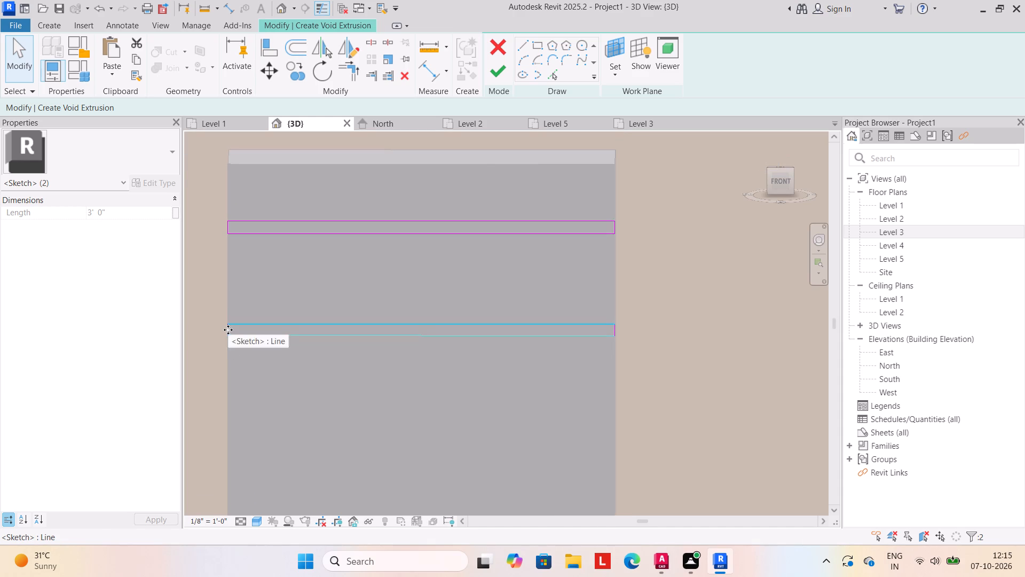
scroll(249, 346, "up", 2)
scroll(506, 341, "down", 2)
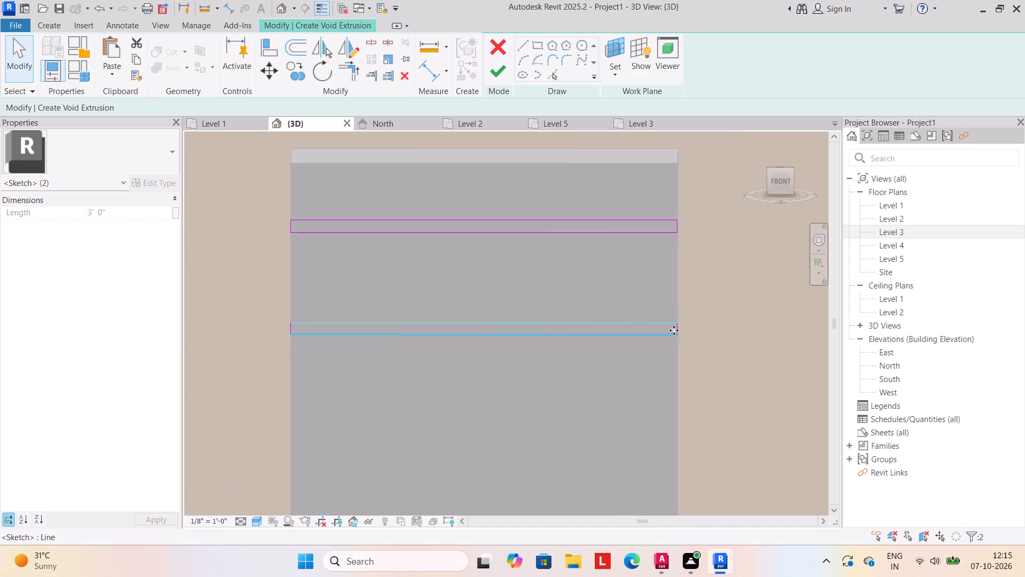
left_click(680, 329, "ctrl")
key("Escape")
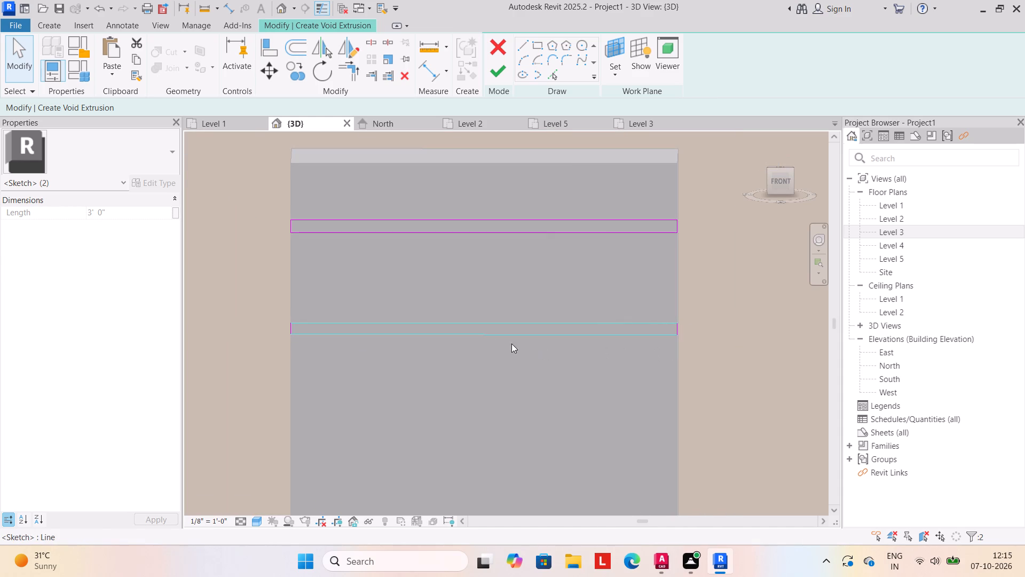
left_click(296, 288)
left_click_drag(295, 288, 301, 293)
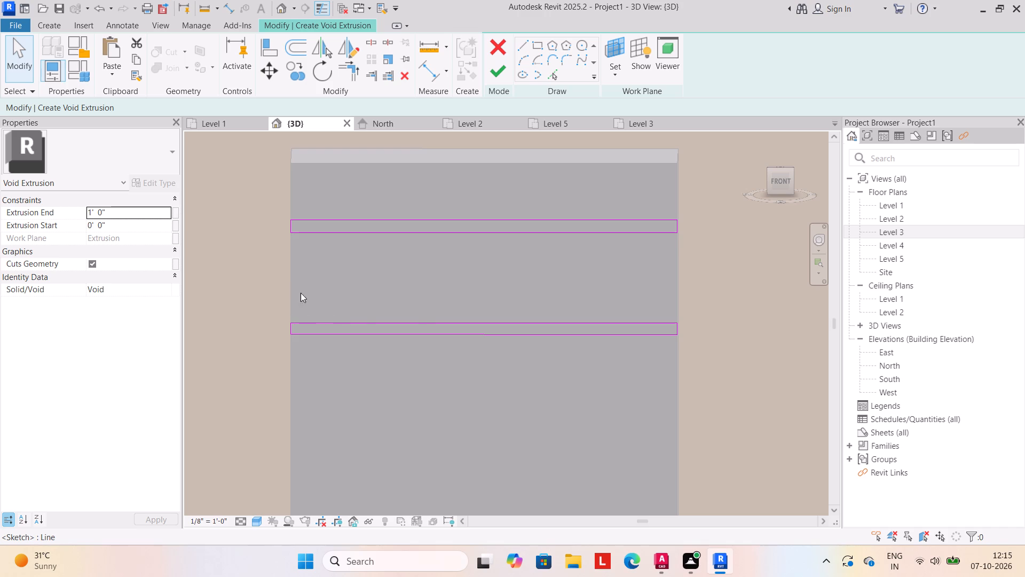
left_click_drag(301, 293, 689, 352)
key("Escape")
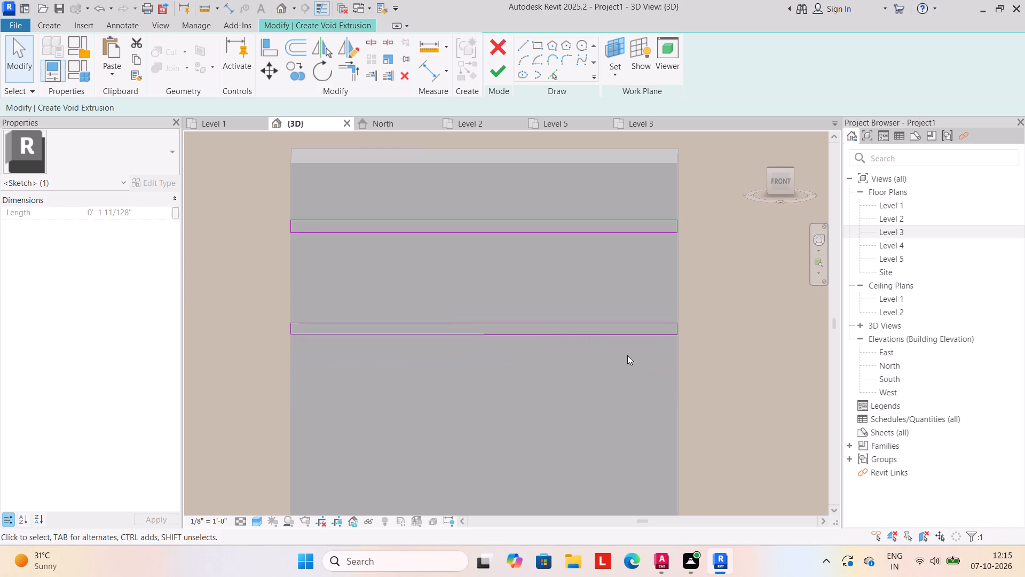
Copy the lower groove rectangle straight down the block's face twice, spacing the copies about 1'-0" apart.
left_click(281, 300)
left_click_drag(281, 300, 471, 352)
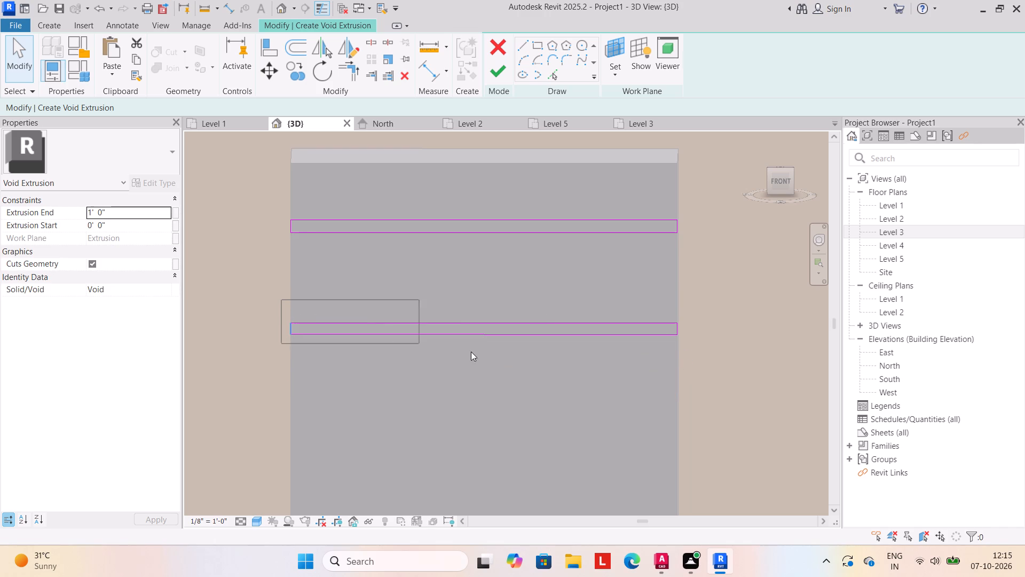
left_click_drag(471, 352, 705, 354)
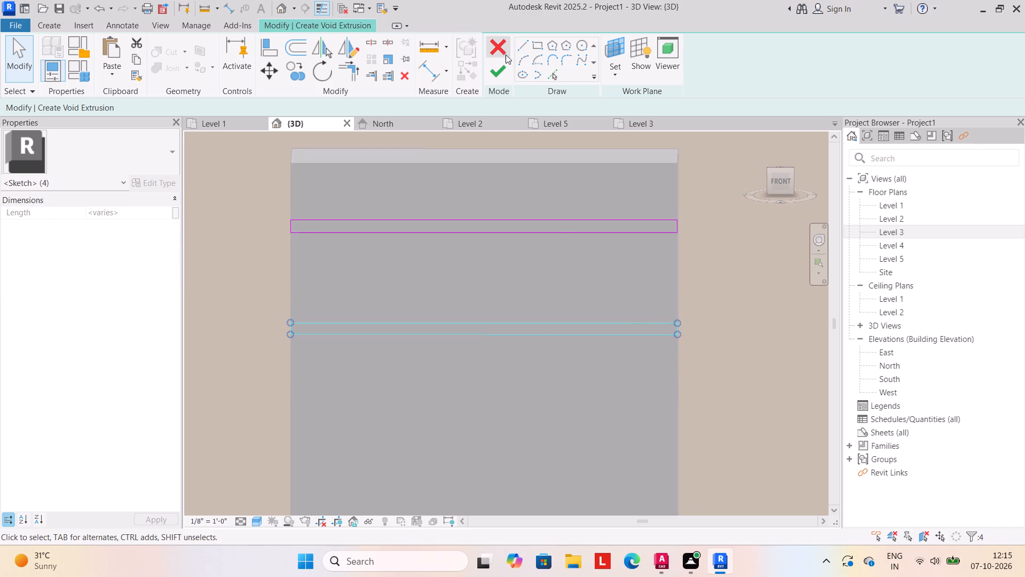
left_click(297, 73)
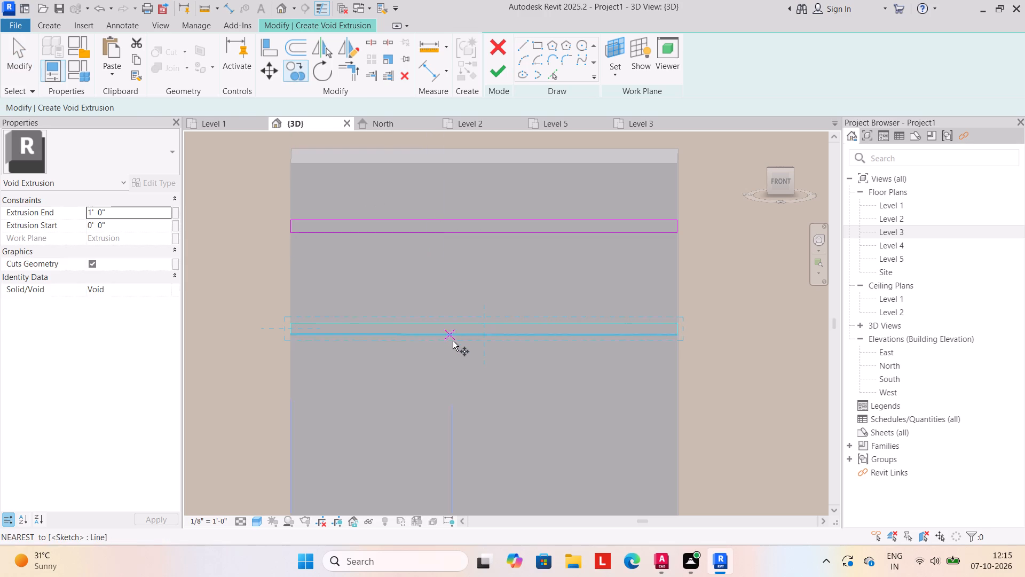
left_click(482, 334)
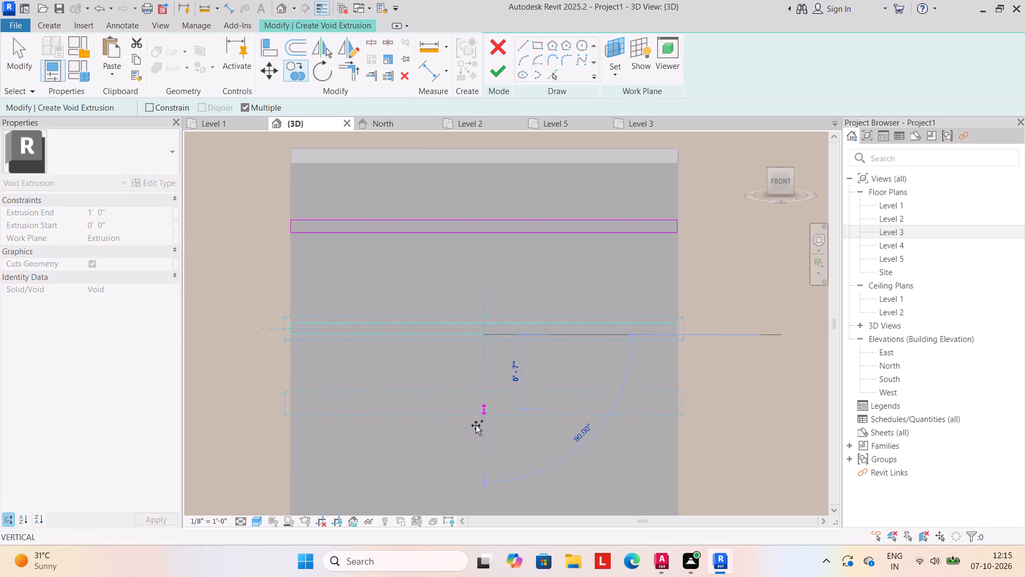
middle_click_drag(476, 433, 475, 314)
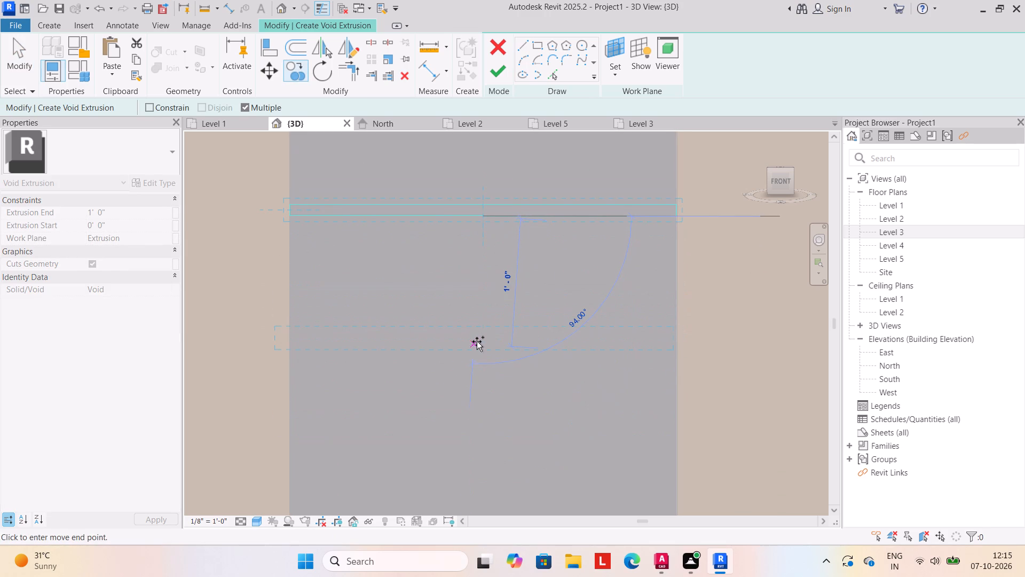
left_click(487, 344)
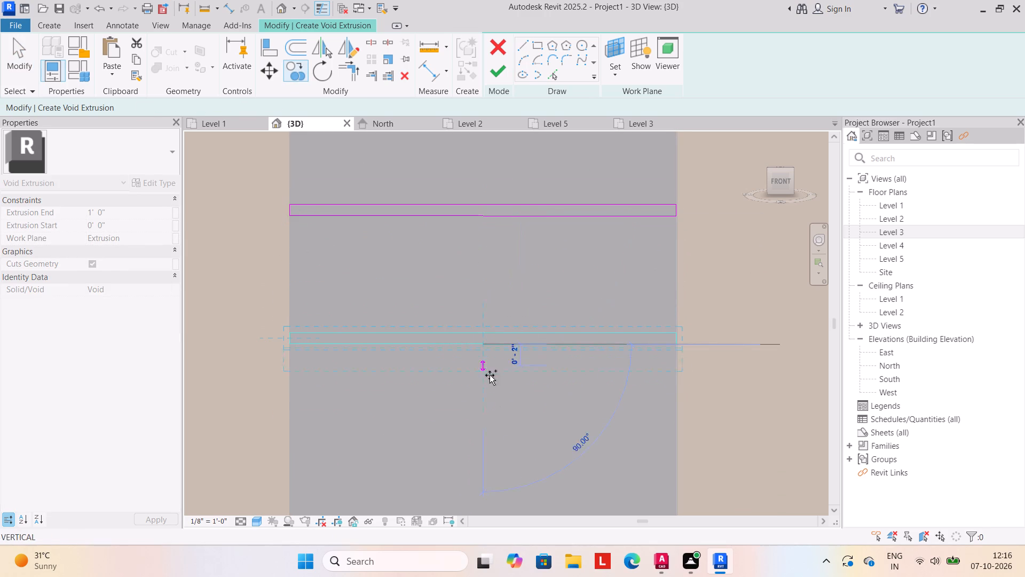
middle_click_drag(487, 454, 477, 368)
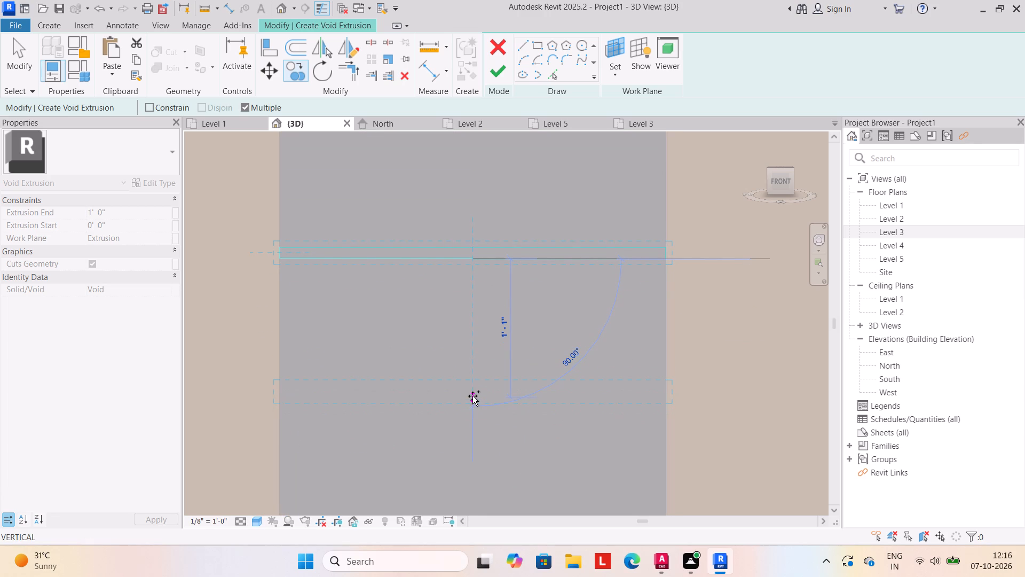
left_click(474, 391)
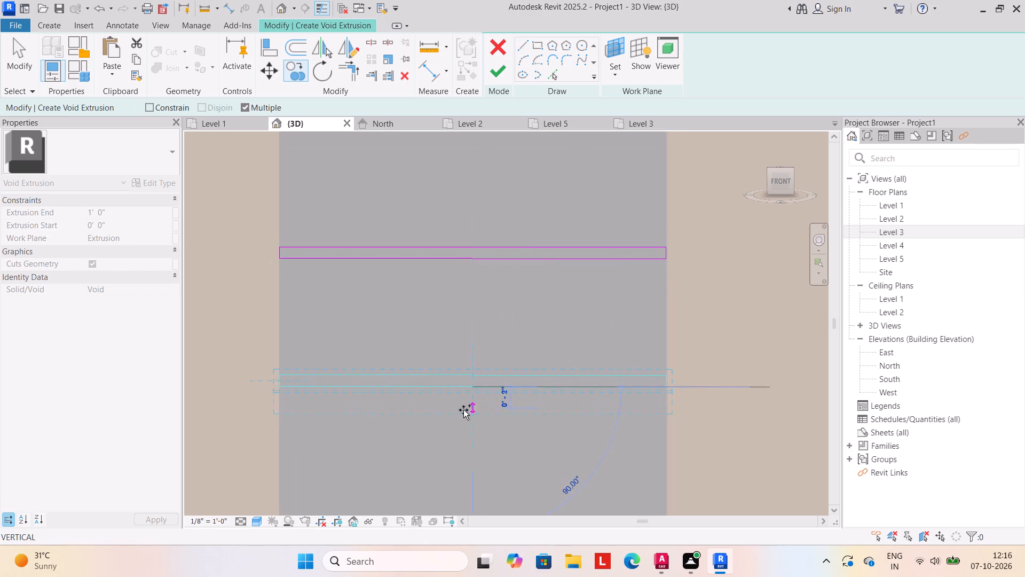
key("Escape")
scroll(431, 424, "down", 7)
key("Escape")
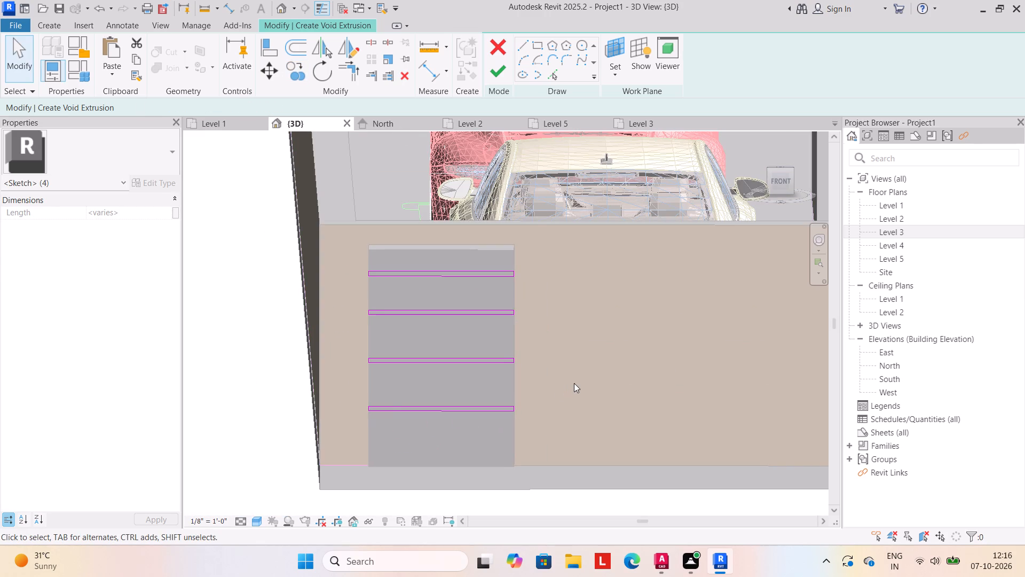
Finish the void extrusion of the four grooves at 1'-0" depth and complete the in-place model.
scroll(574, 383, "down", 3)
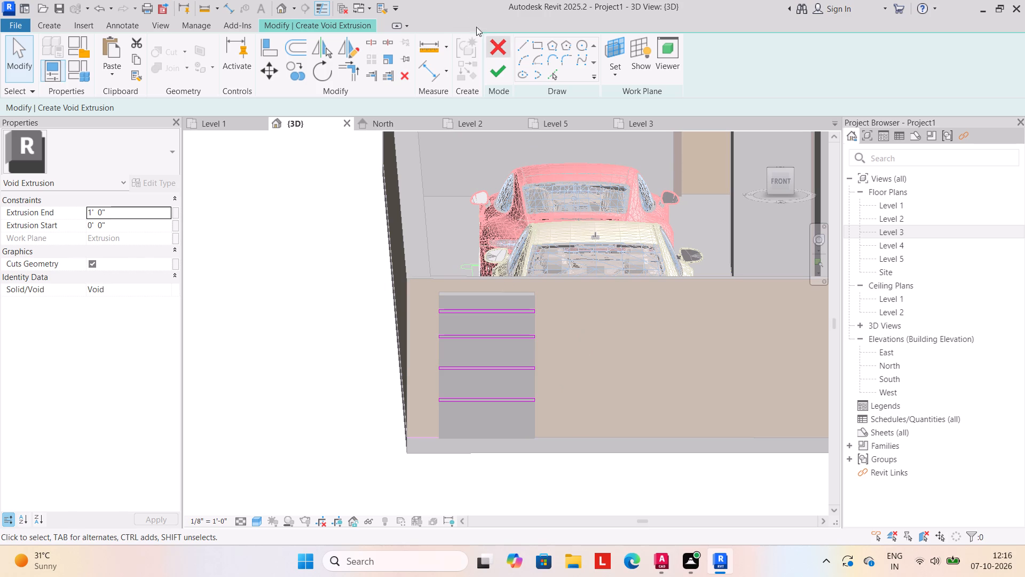
left_click(496, 73)
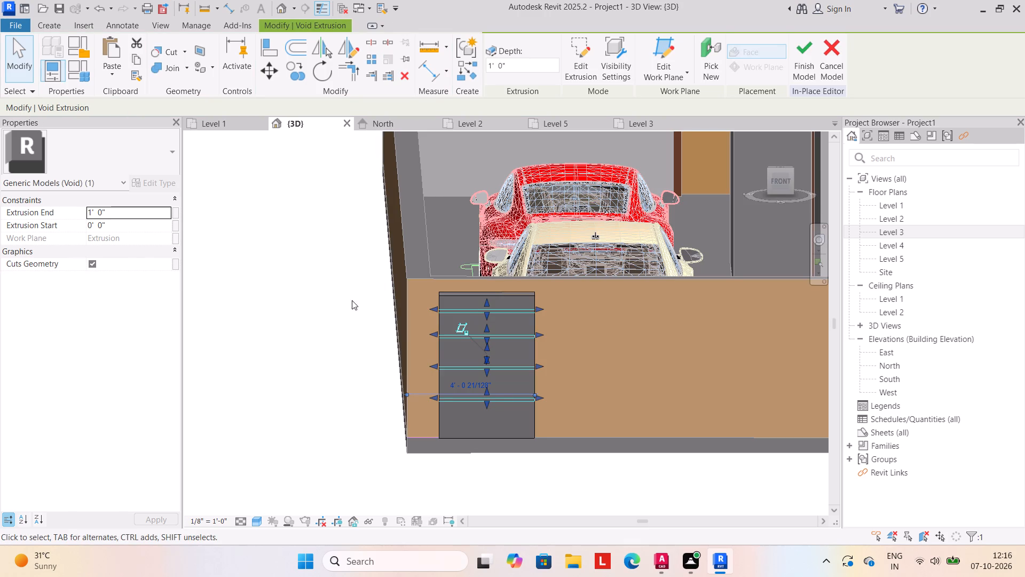
left_click(802, 53)
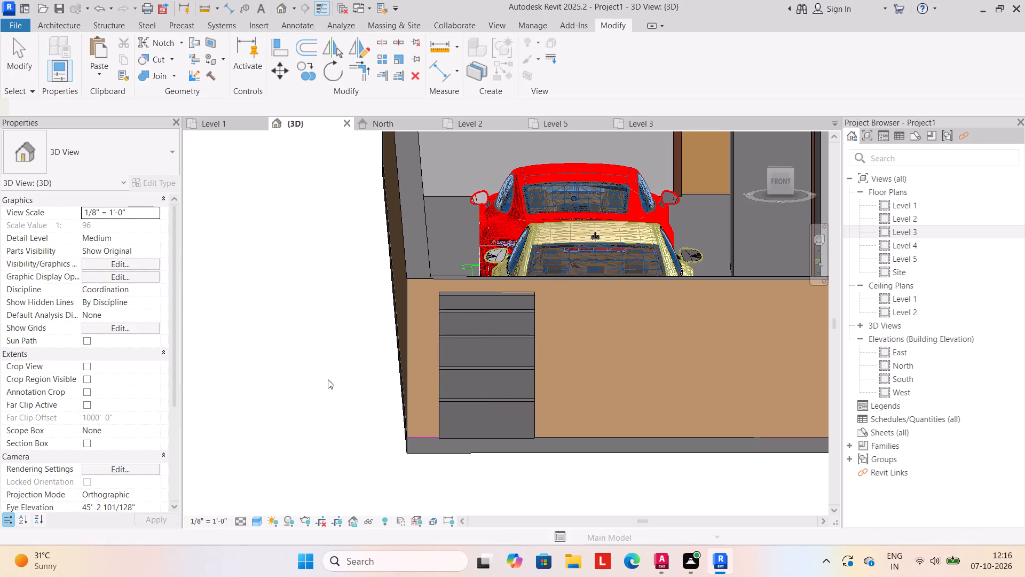
Create a new in-place component in the Generic Models category, keeping the suggested name.
scroll(311, 379, "down", 5)
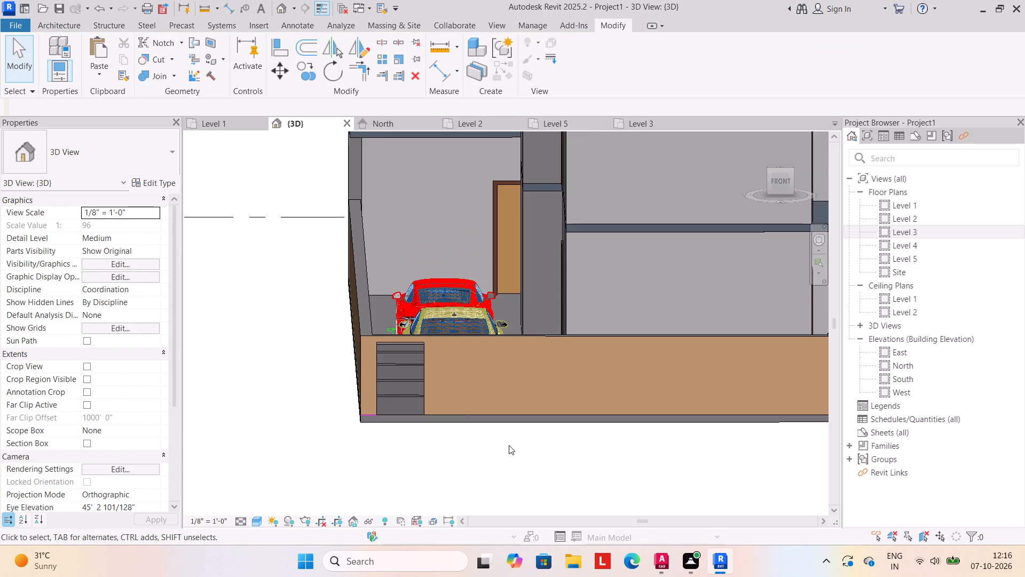
middle_click_drag(509, 445, 448, 432)
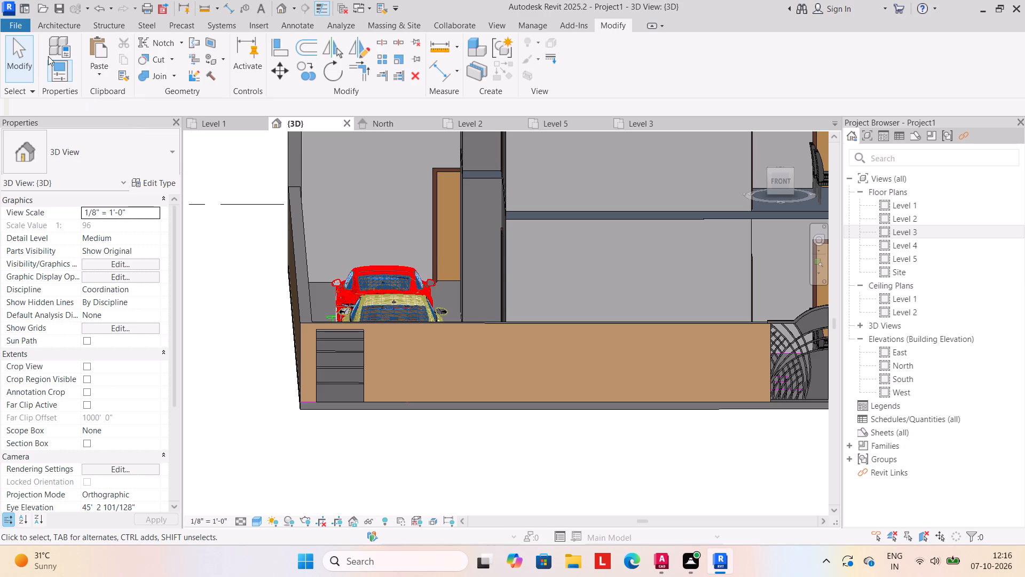
left_click(61, 26)
left_click(156, 77)
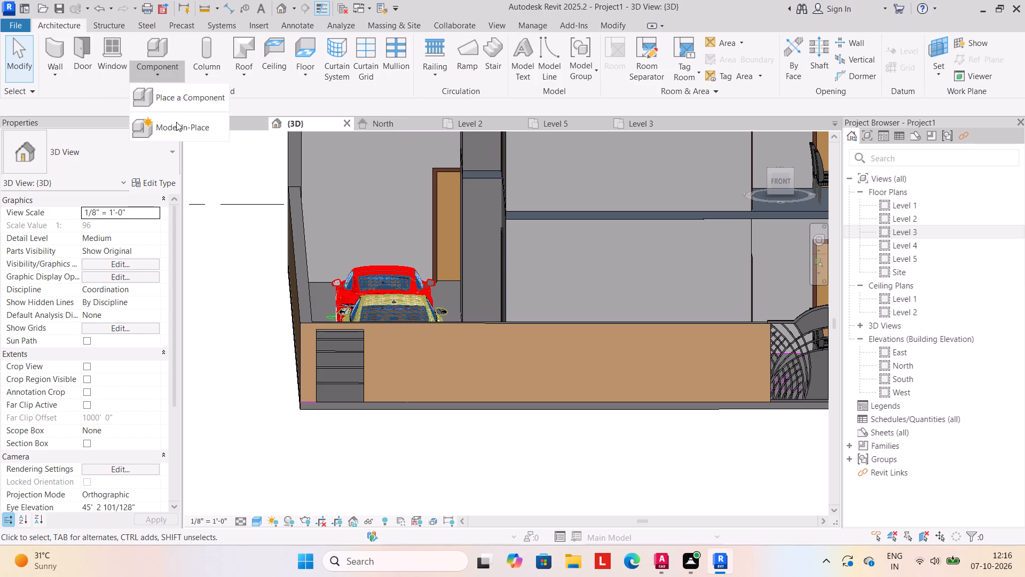
left_click(176, 122)
scroll(554, 252, "down", 4)
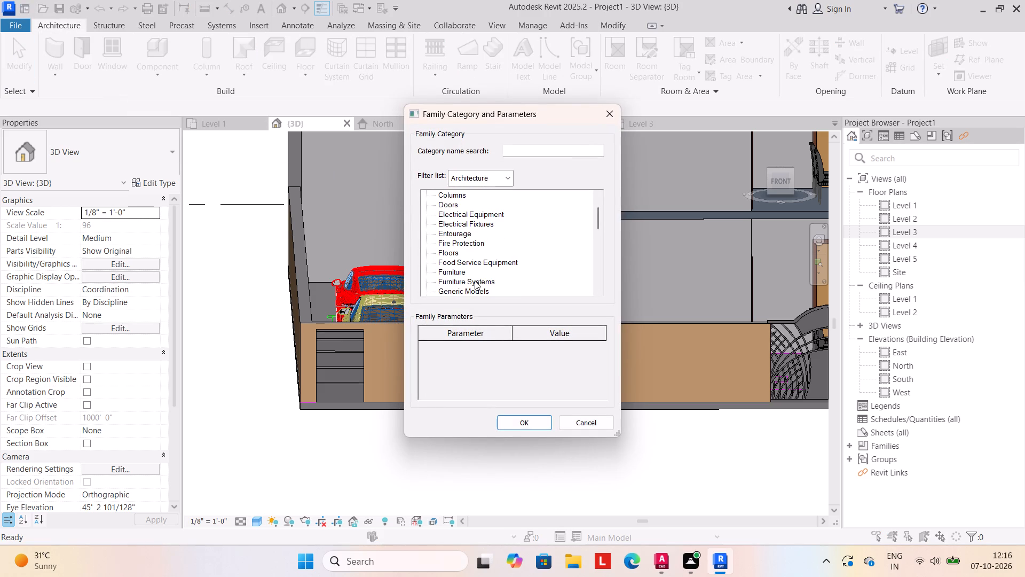
left_click(475, 283)
left_click(525, 428)
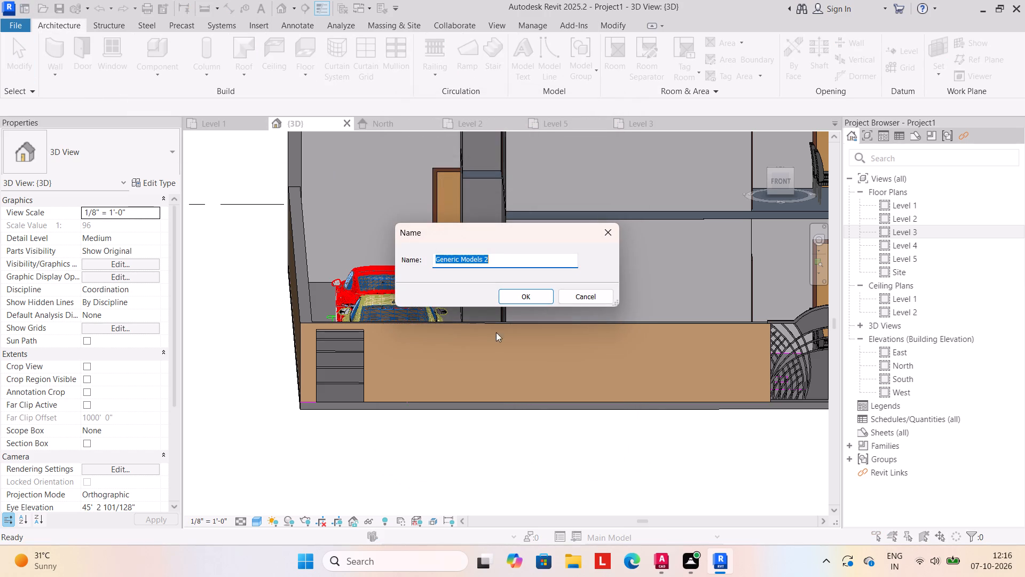
left_click(516, 297)
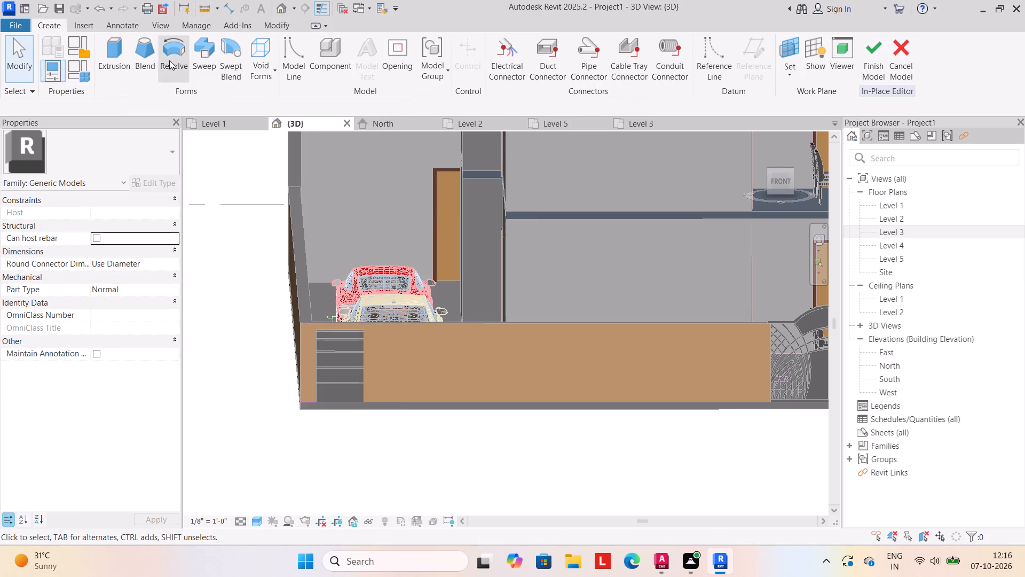
Start a solid extrusion with the front compound wall's face as its work plane.
left_click(115, 56)
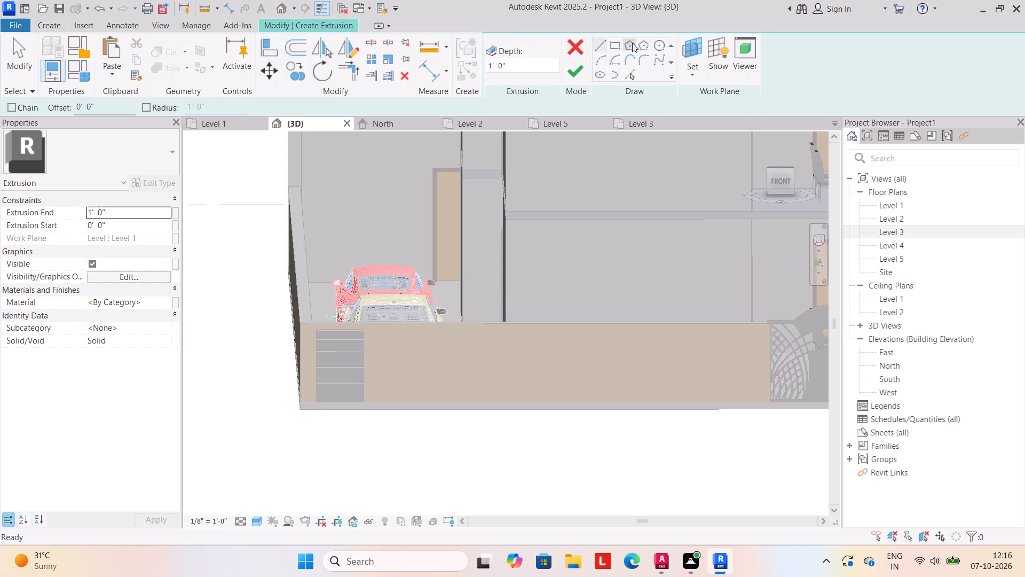
left_click(692, 77)
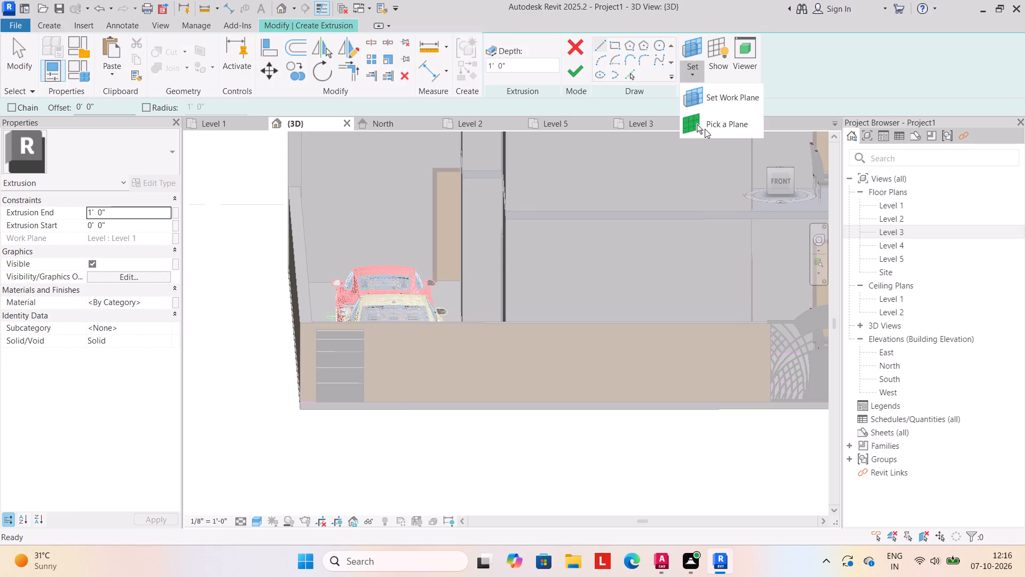
left_click(705, 129)
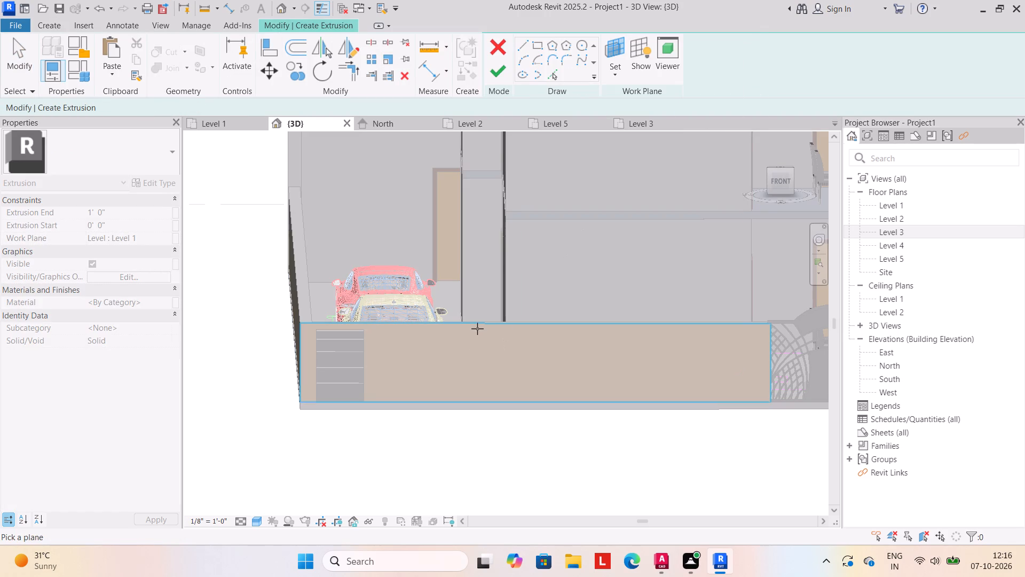
left_click(478, 326)
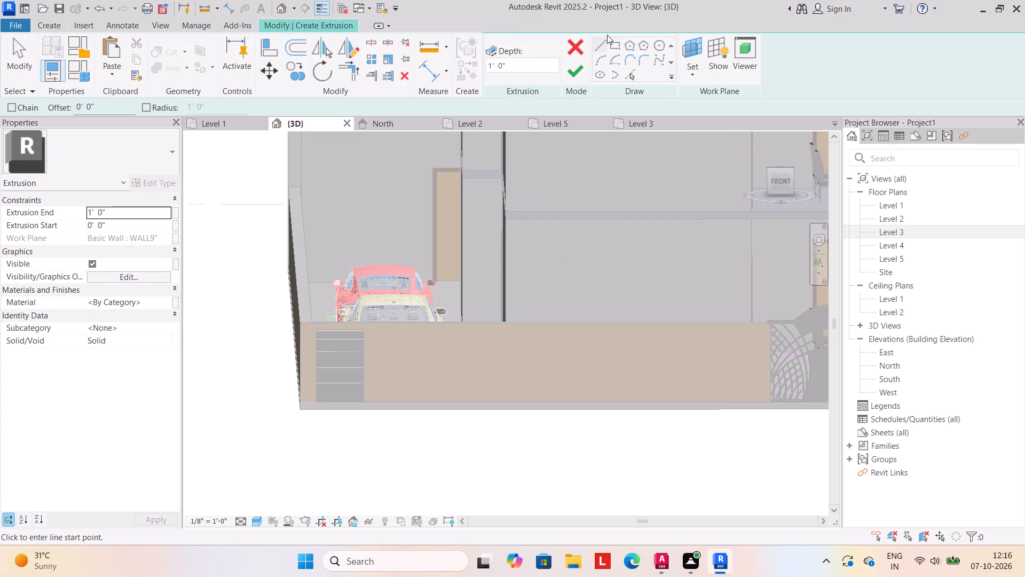
Sketch a horizontal rectangle about 14'-6" by 1'-0" near the top of the compound wall, beside the grooved block.
left_click(614, 41)
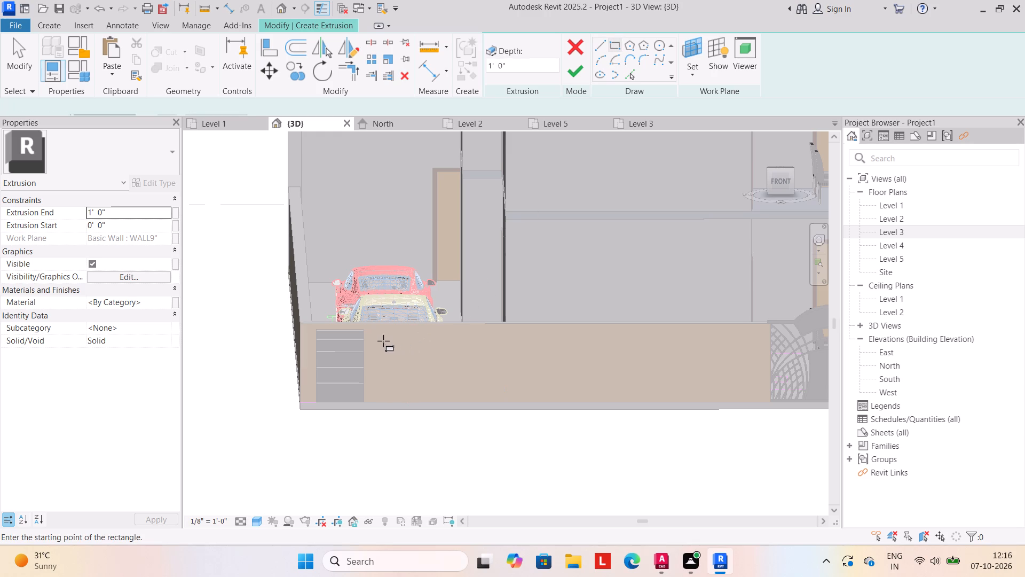
left_click(381, 338)
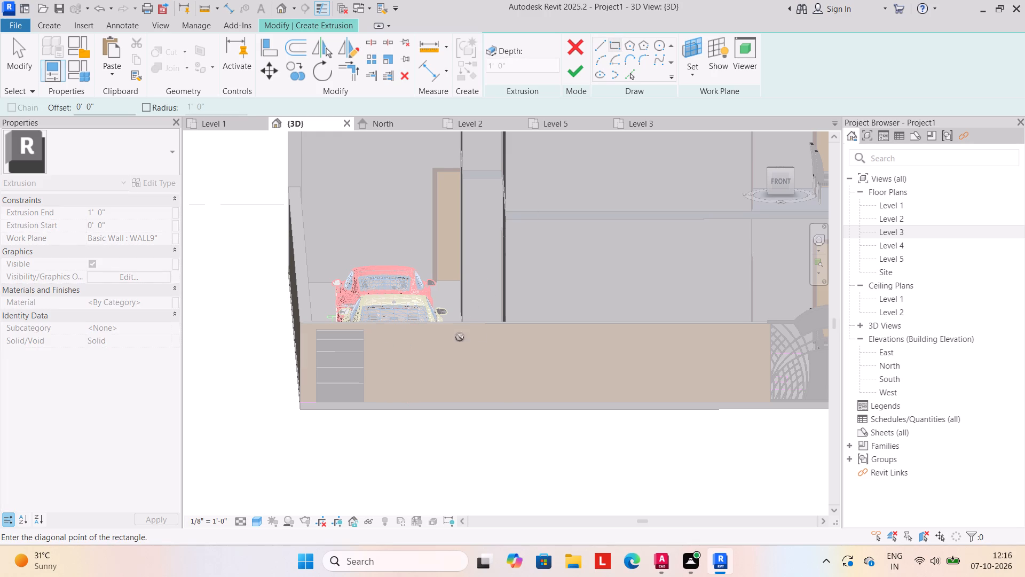
left_click(610, 350)
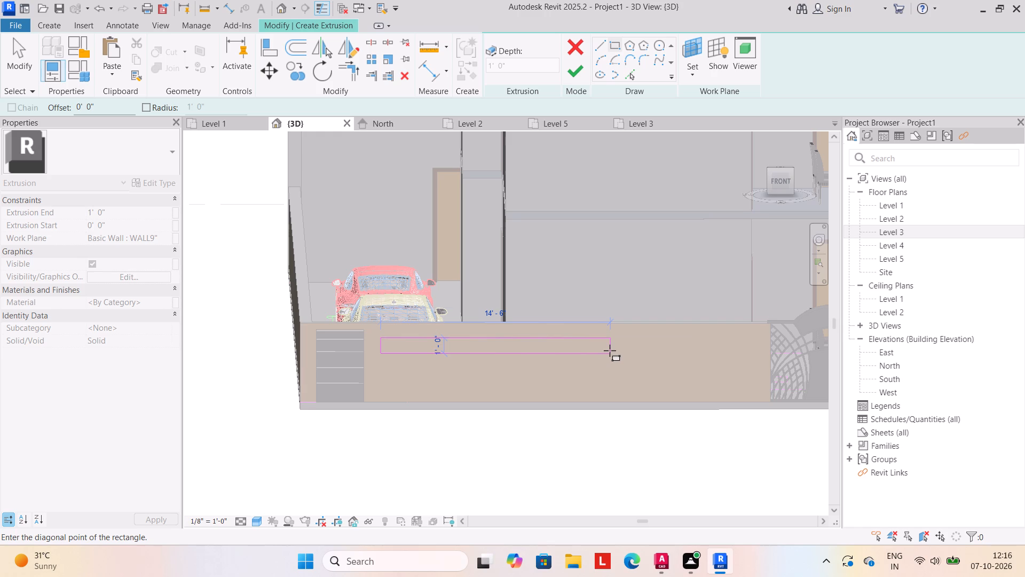
key("Escape")
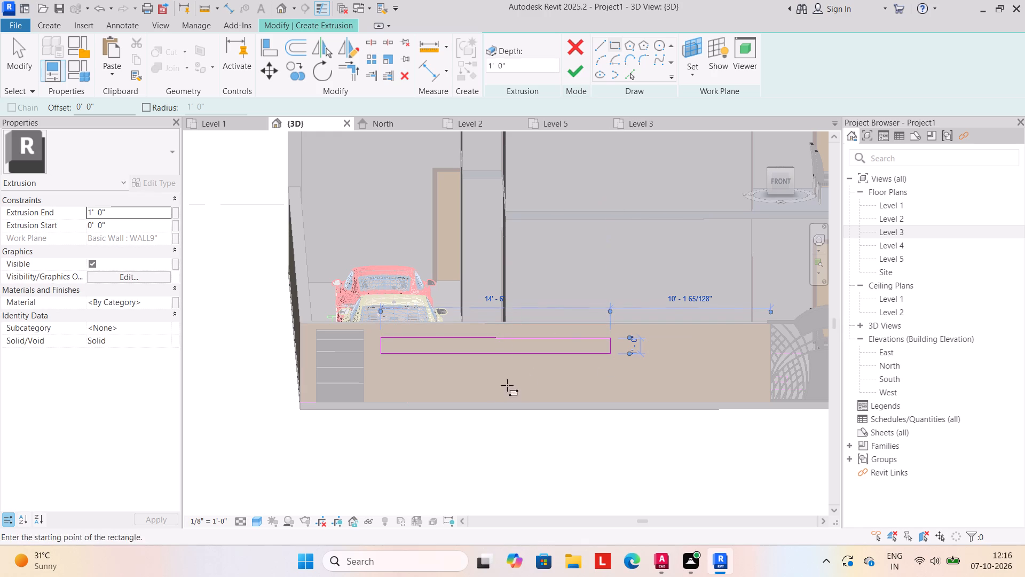
key("Escape")
Copy the whole band rectangle straight down the wall face by about 2'-0".
left_click(374, 328)
left_click_drag(374, 328, 480, 358)
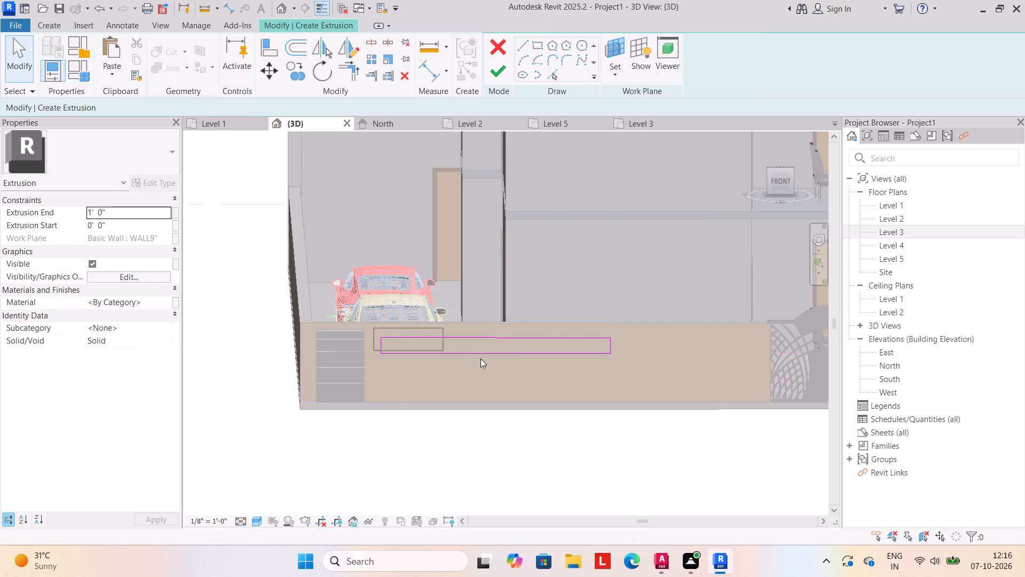
left_click_drag(480, 358, 676, 366)
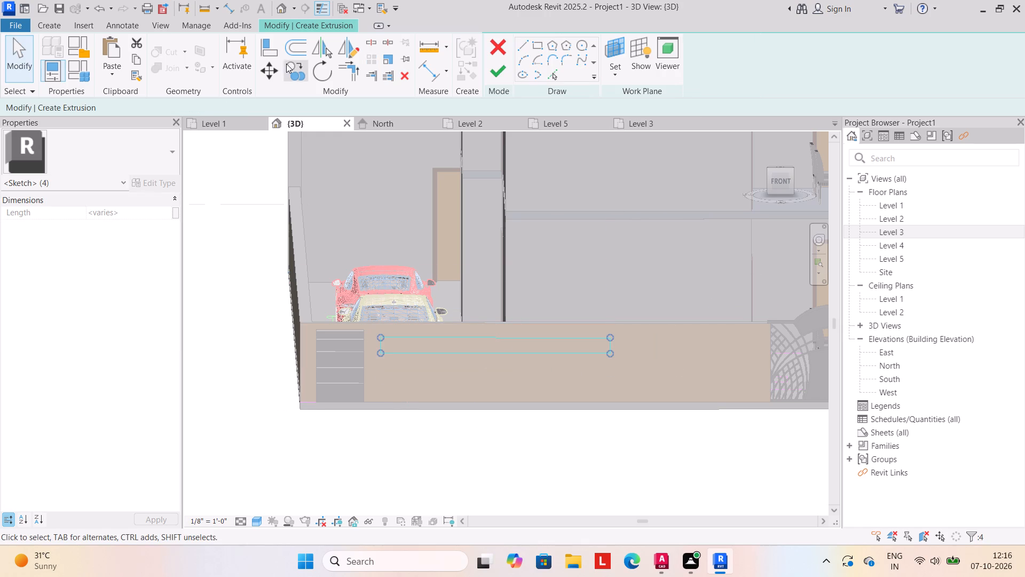
left_click(288, 65)
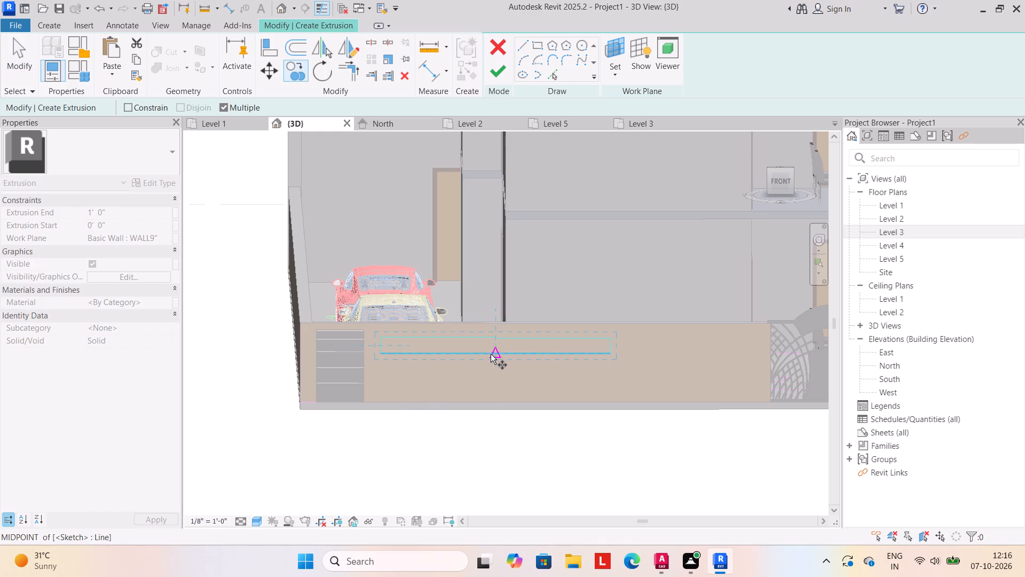
left_click(491, 354)
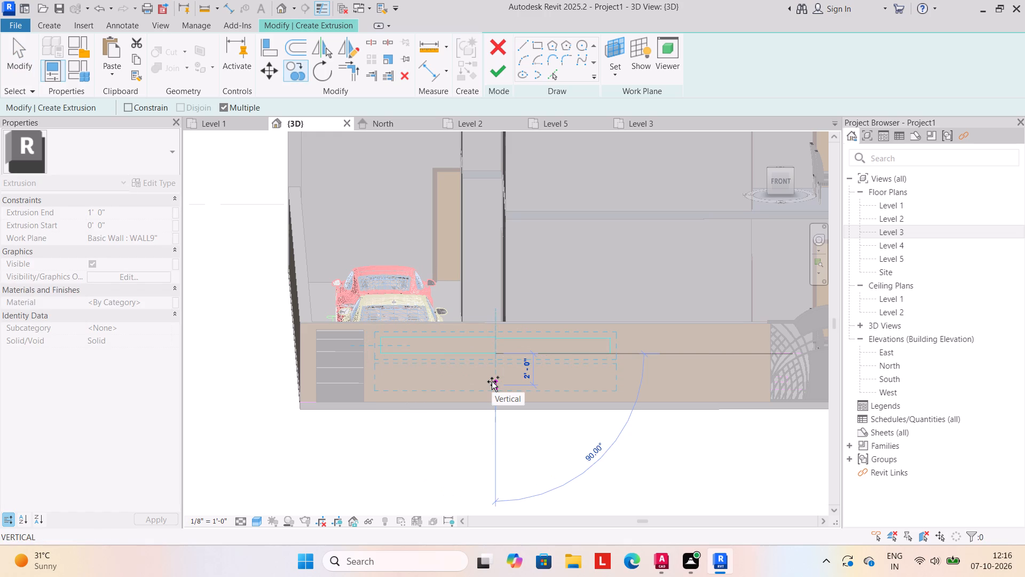
left_click(492, 381)
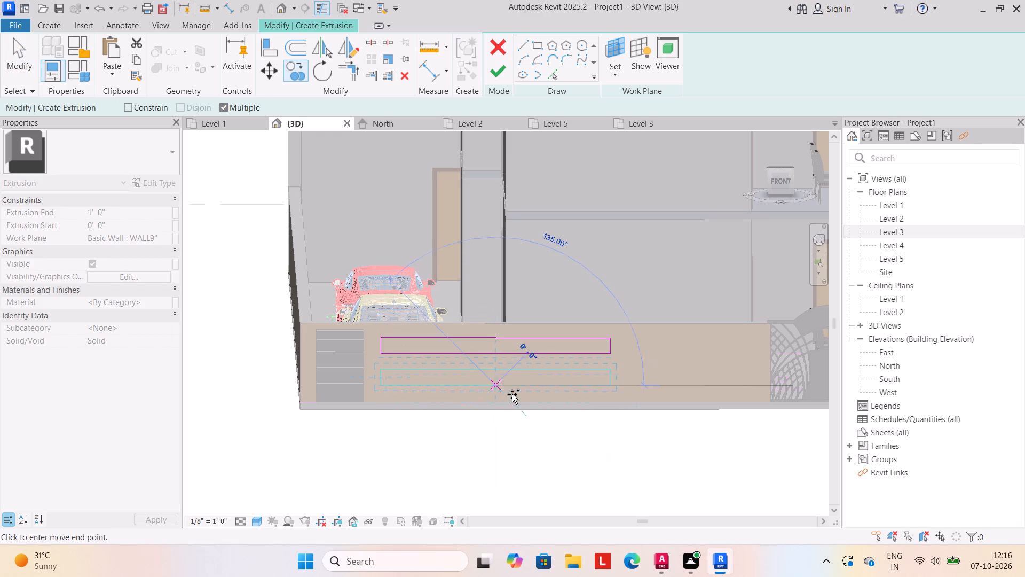
key("Escape")
key("Escape")
Finish the solid extrusion of the two bands at 1'-0" depth and complete the in-place model.
scroll(562, 426, "down", 2)
left_click(499, 74)
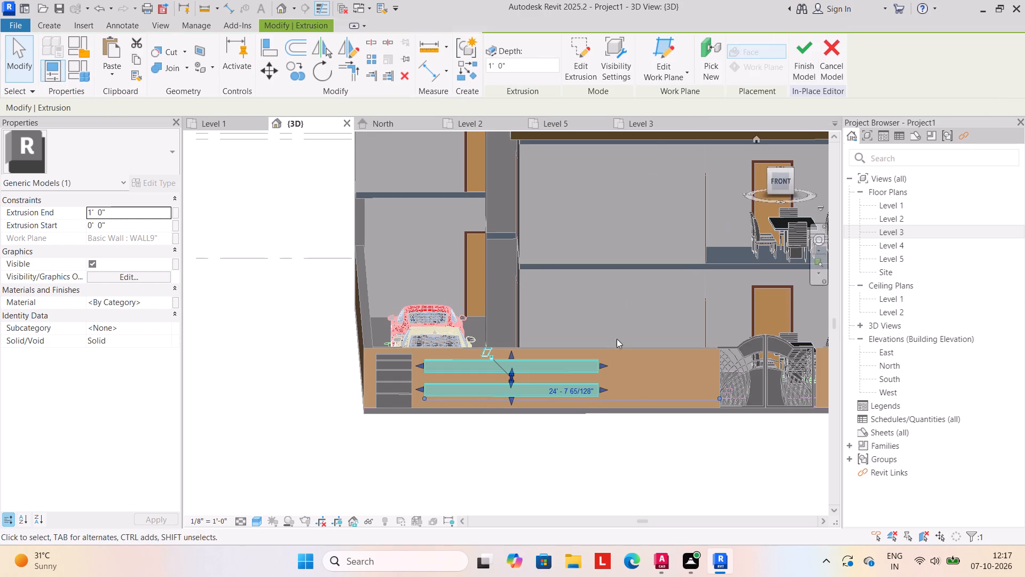
left_click(583, 424)
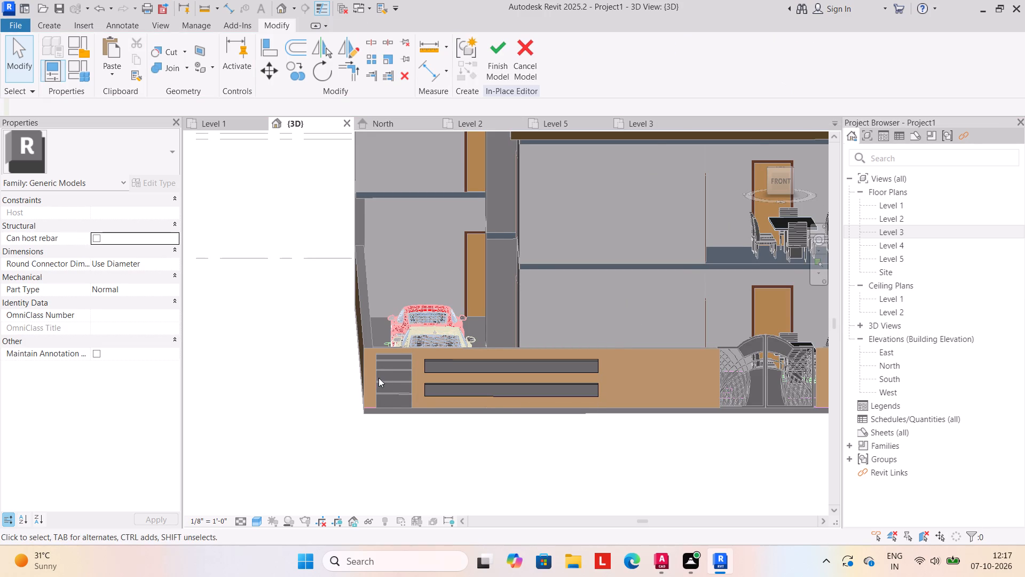
scroll(386, 397, "up", 2)
left_click(495, 51)
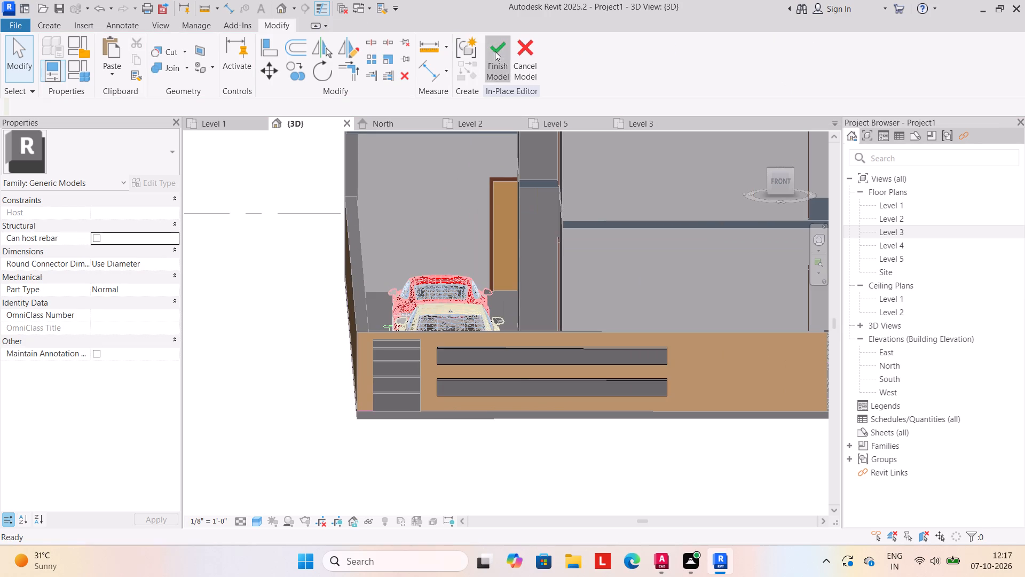
left_click(617, 161)
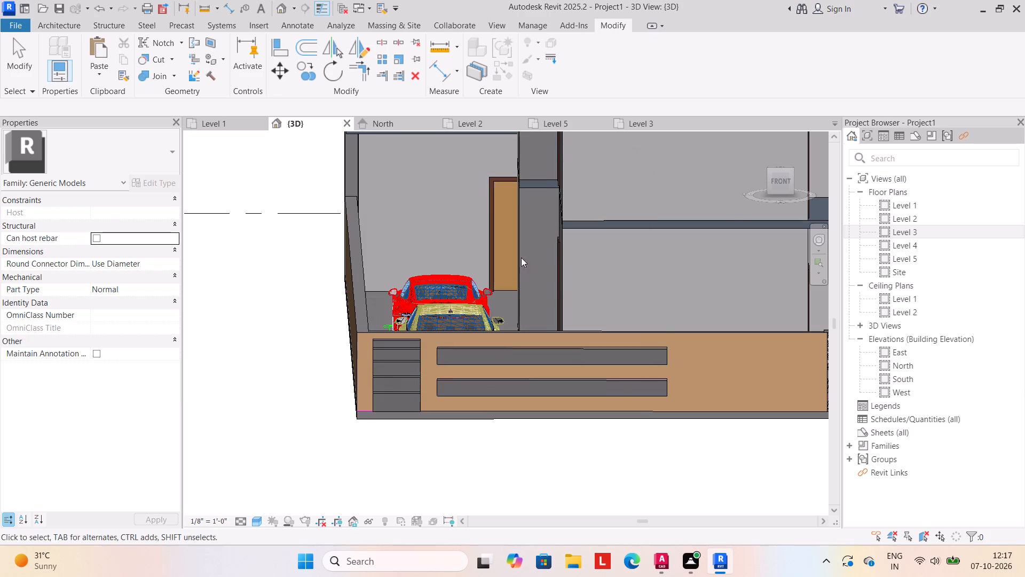
Copy the grooved block about 25'-0" along the front compound wall, placing the copy just beside the gate.
left_click(395, 372)
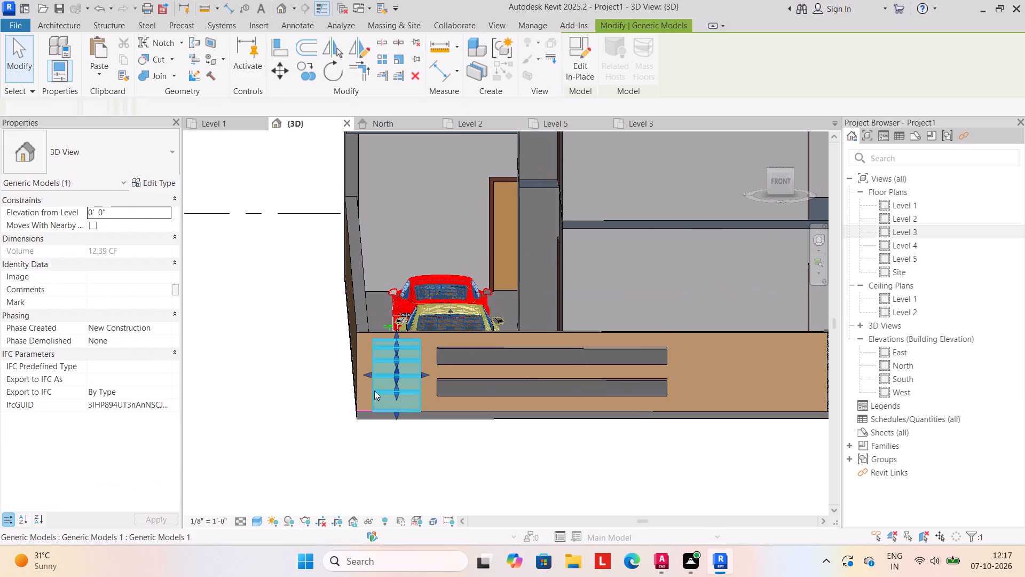
left_click(307, 73)
left_click(398, 411)
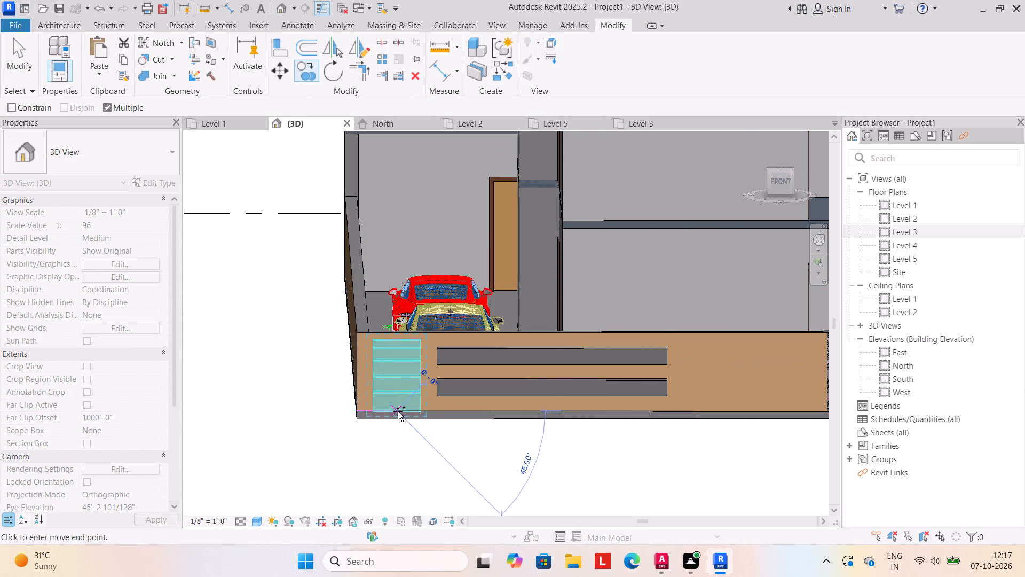
middle_click_drag(768, 407, 732, 407)
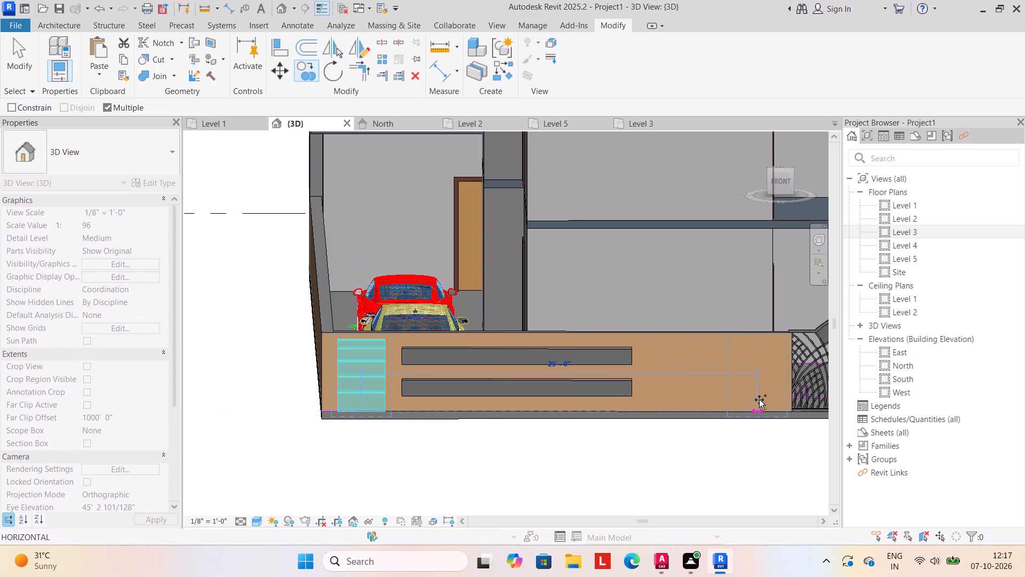
left_click(759, 401)
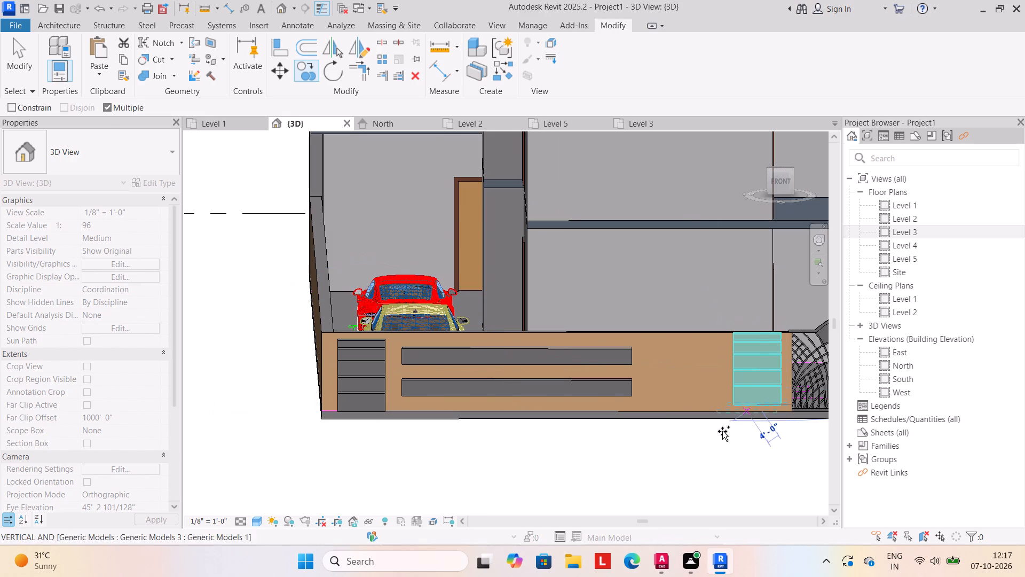
key("Escape")
key("Escape")
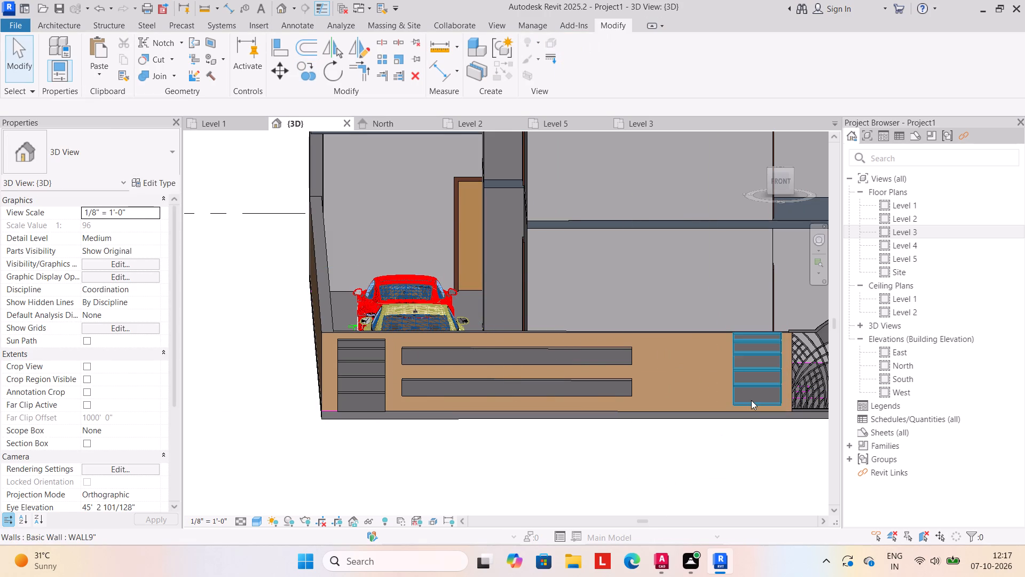
Nudge the copied grooved block beside the gate down until its bottom meets the wall's base.
left_click(751, 400)
key("Down")
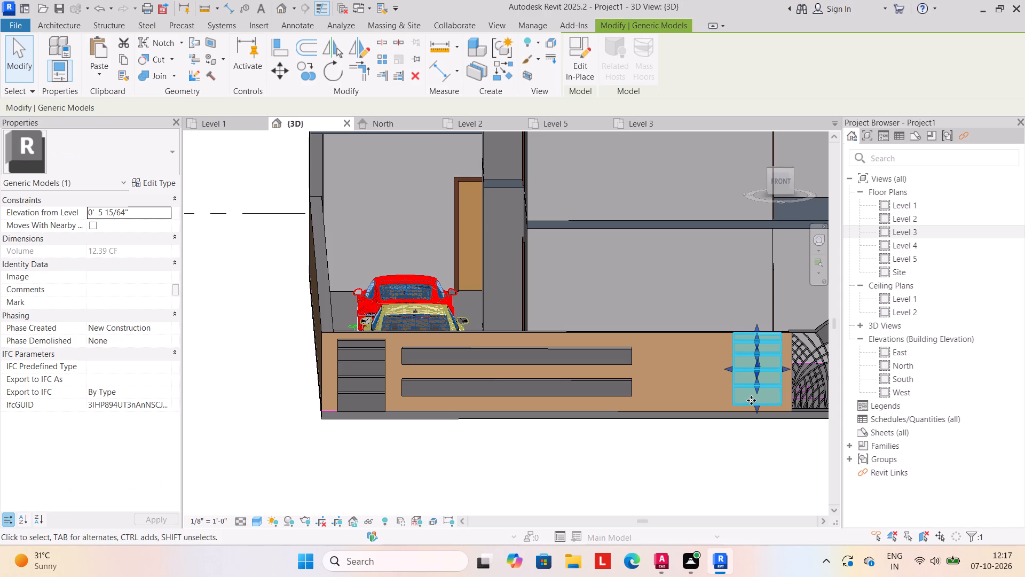
key("Down")
key("Down")
key("Down")
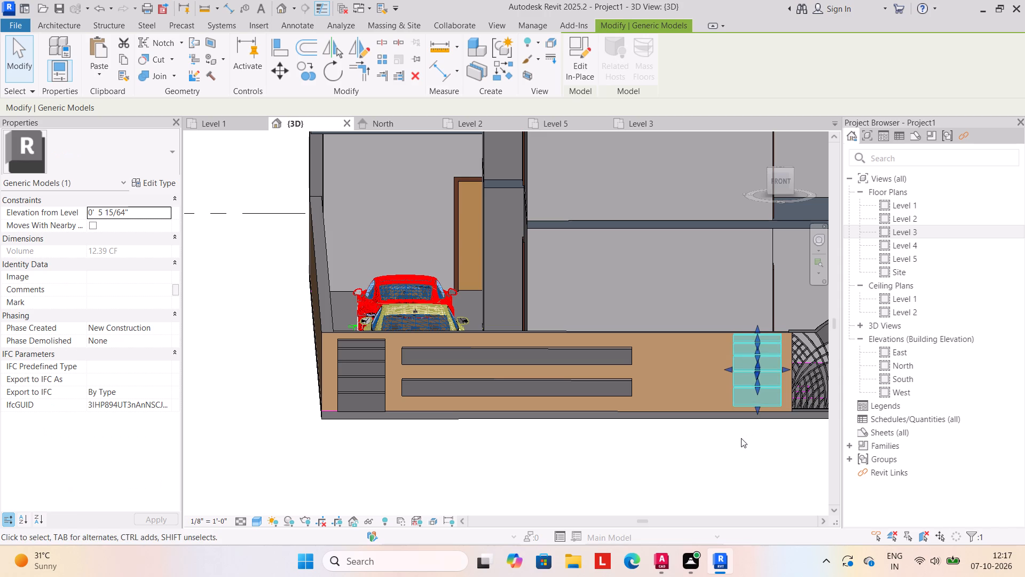
key("Down")
key("Down")
key("Down")
key("Down")
key("Down")
key("Down")
key("Down")
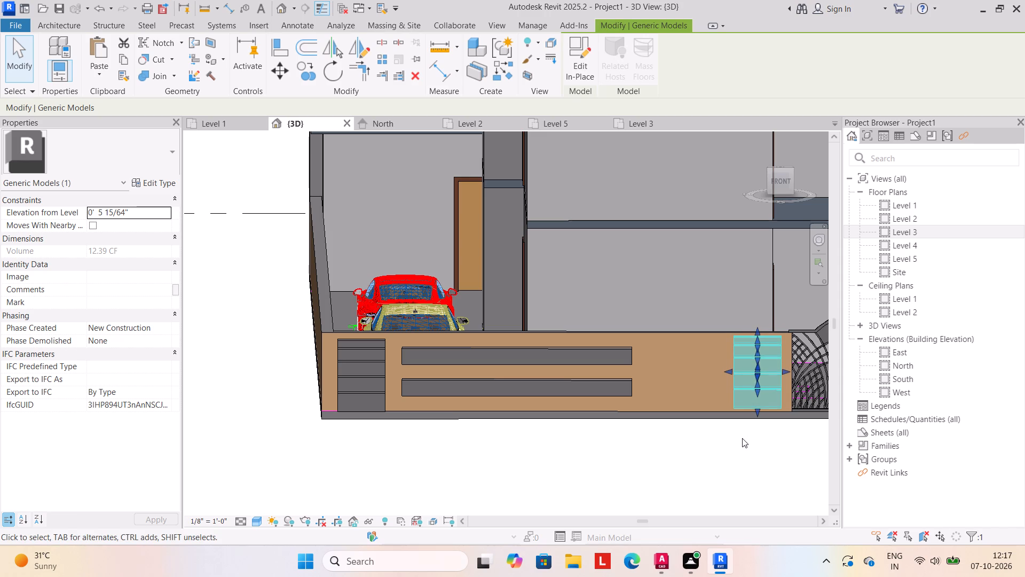
key("Down")
key("Down")
key("Down")
key("Down")
key("Down")
key("Down")
key("Down")
key("Down")
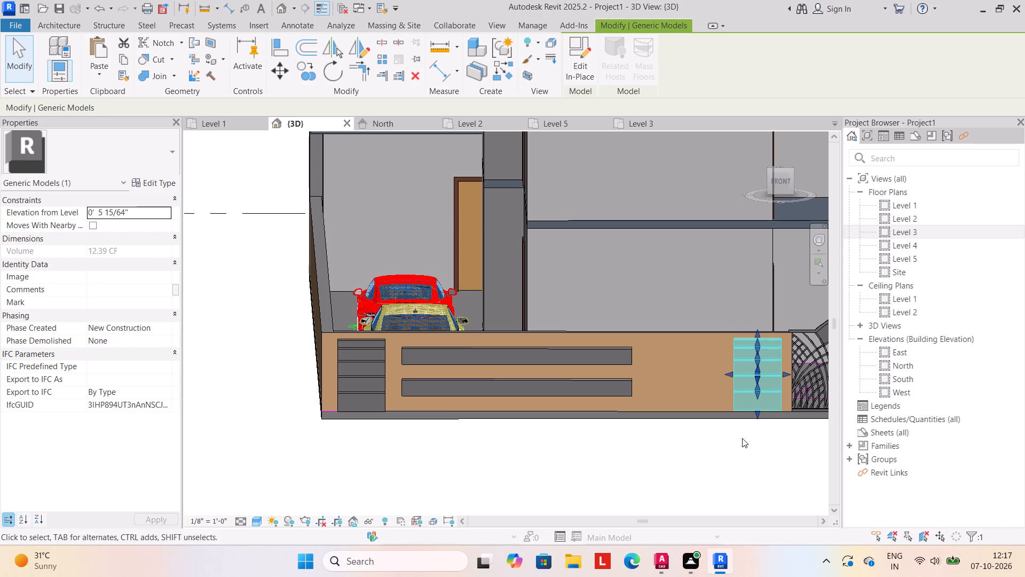
key("Down")
left_click(742, 441)
Stretch the gate-side end of the upper horizontal band toward the grooved block beside the gate.
scroll(737, 434, "down", 3)
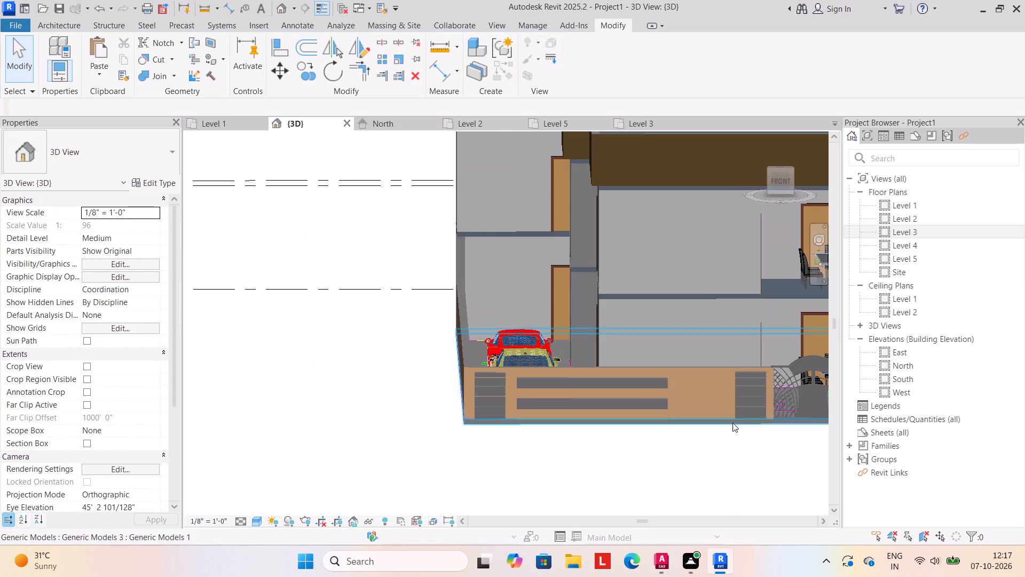
middle_click_drag(717, 428, 524, 434)
scroll(523, 430, "down", 4)
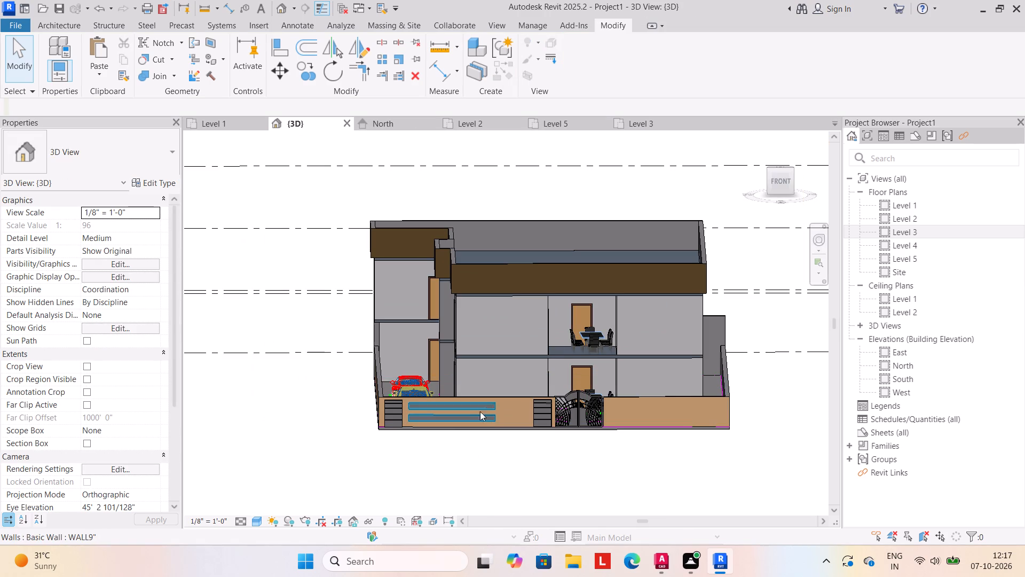
left_click(486, 404)
scroll(460, 412, "up", 3)
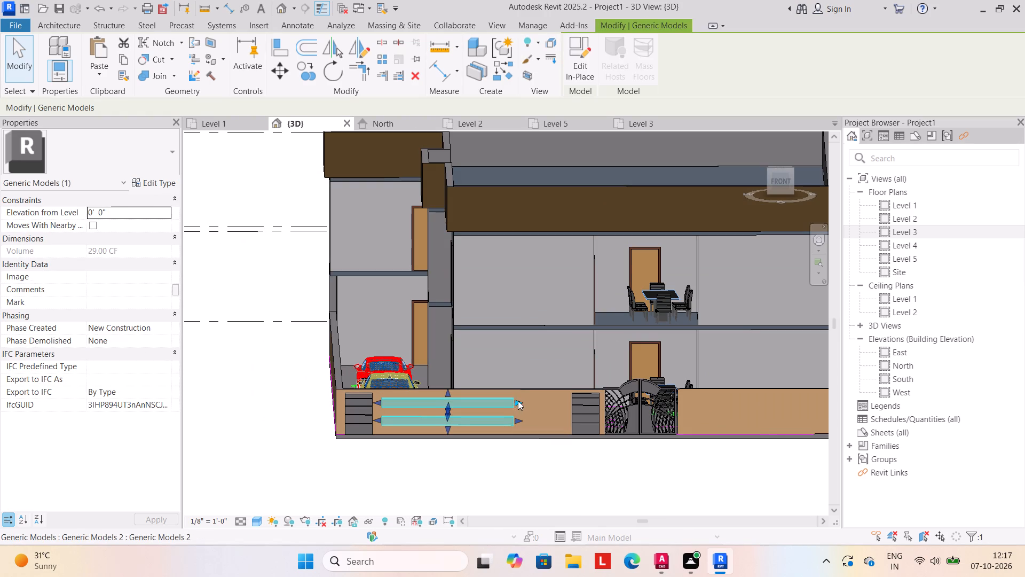
left_click_drag(516, 400, 543, 400)
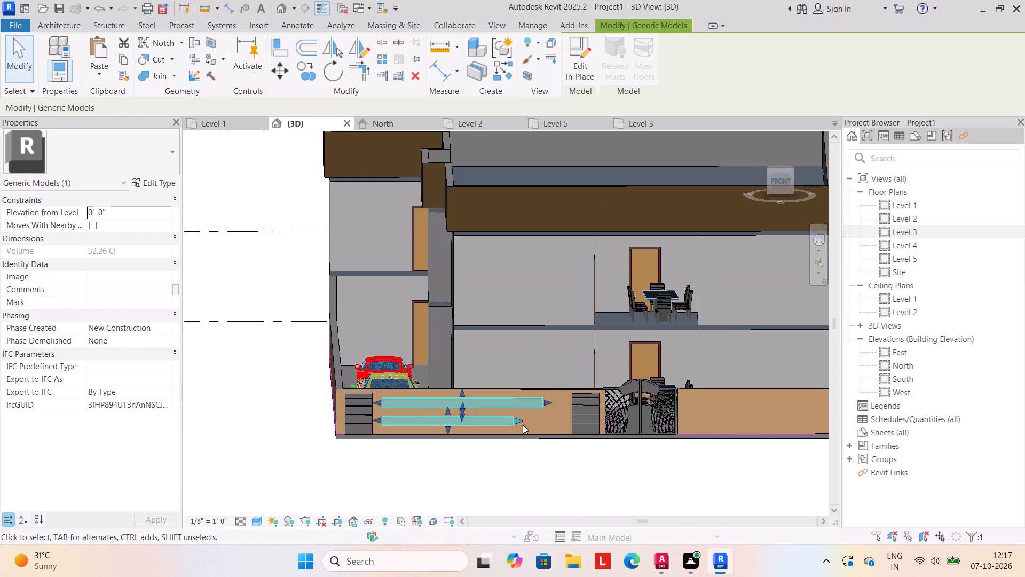
left_click(516, 420)
left_click(524, 474)
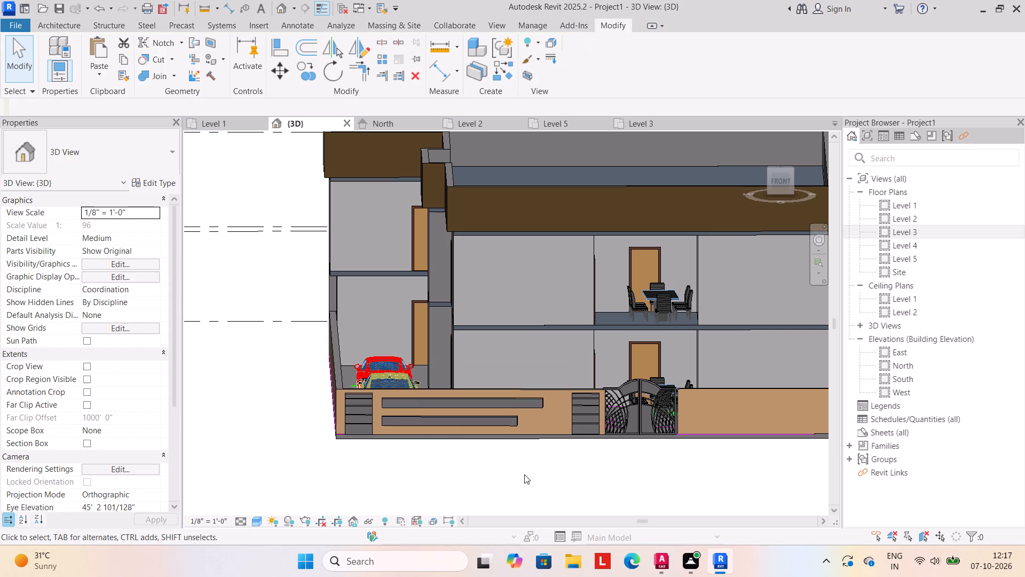
Copy the original grooved block horizontally to the far end of the compound wall beyond the gate.
scroll(523, 471, "down", 3)
middle_click_drag(518, 468, 491, 461)
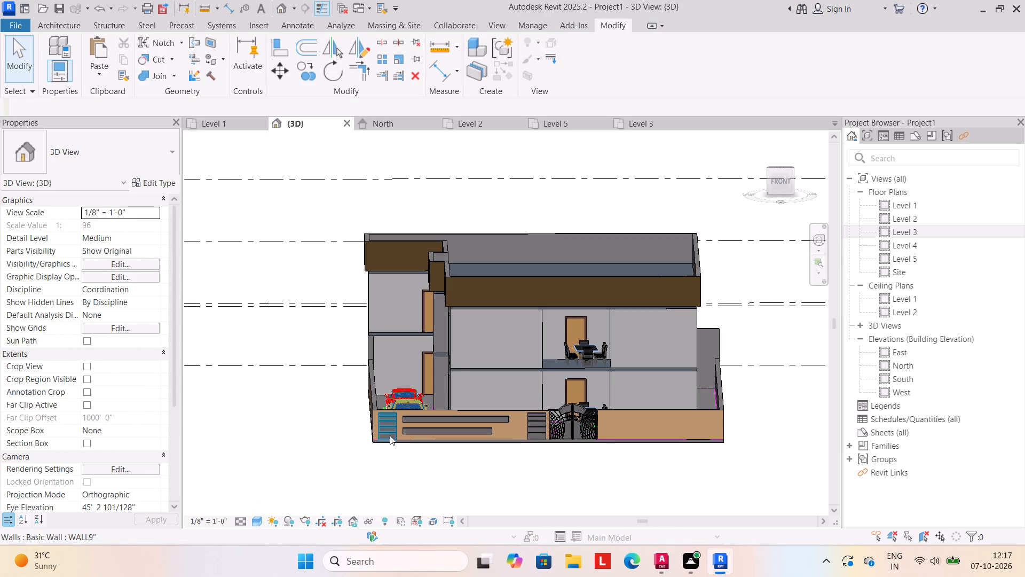
left_click(390, 435)
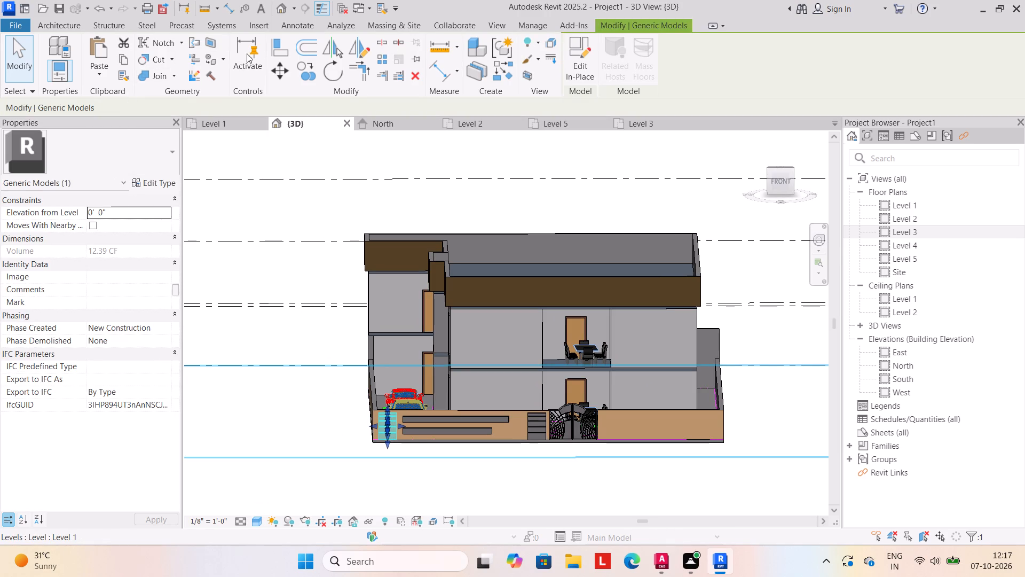
left_click(309, 69)
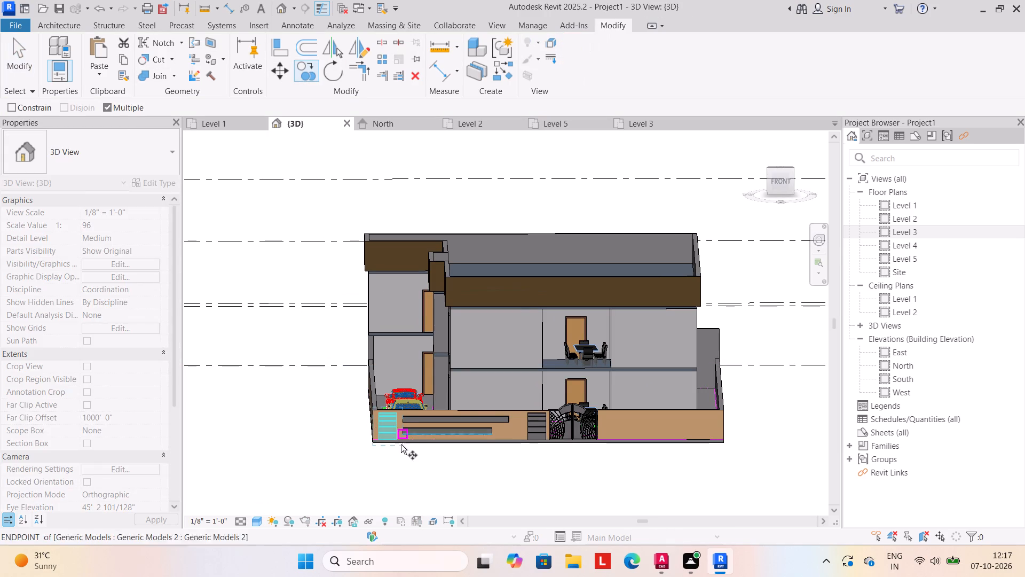
left_click(387, 443)
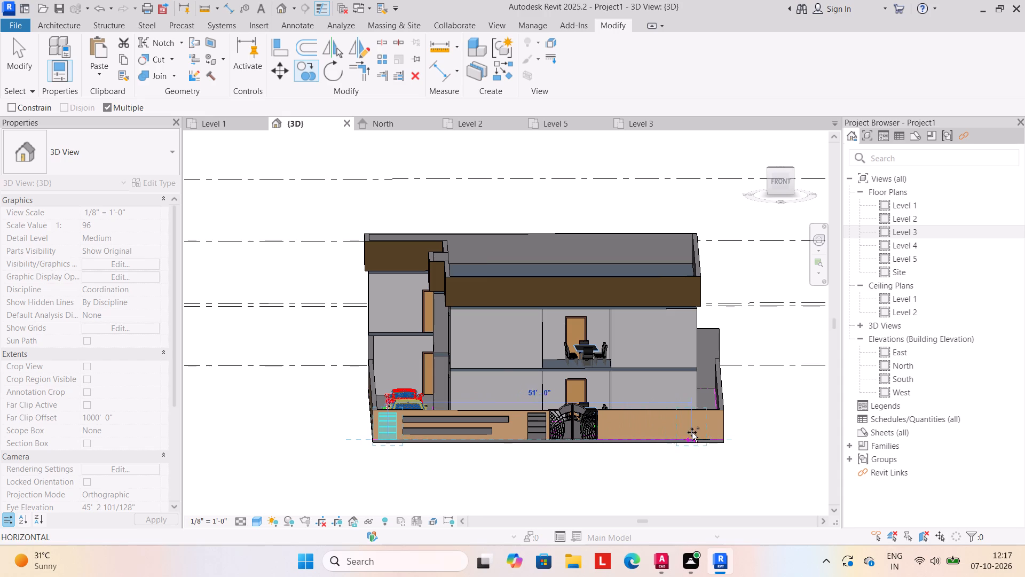
left_click(709, 433)
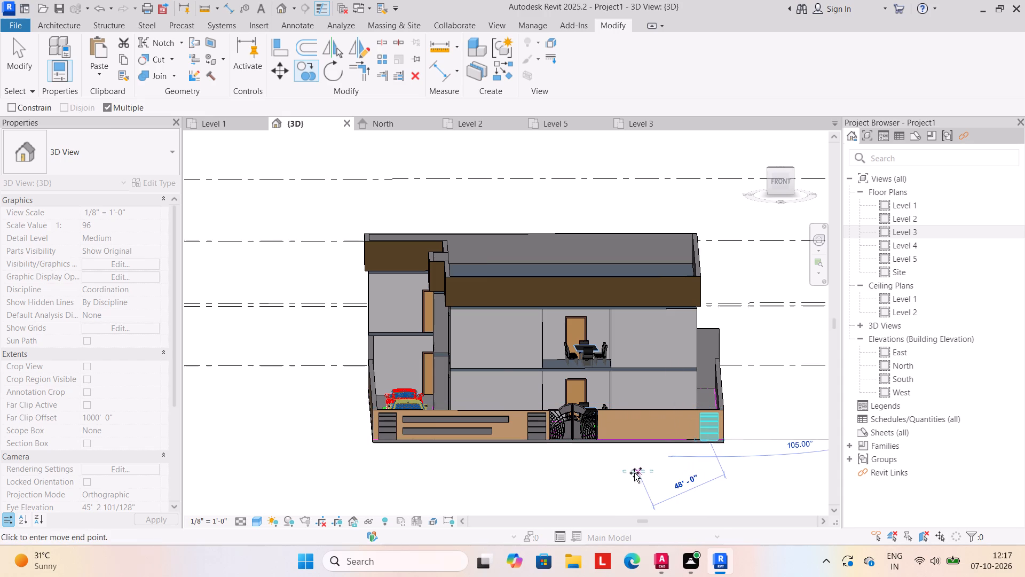
key("Escape")
scroll(689, 463, "up", 3)
key("Escape")
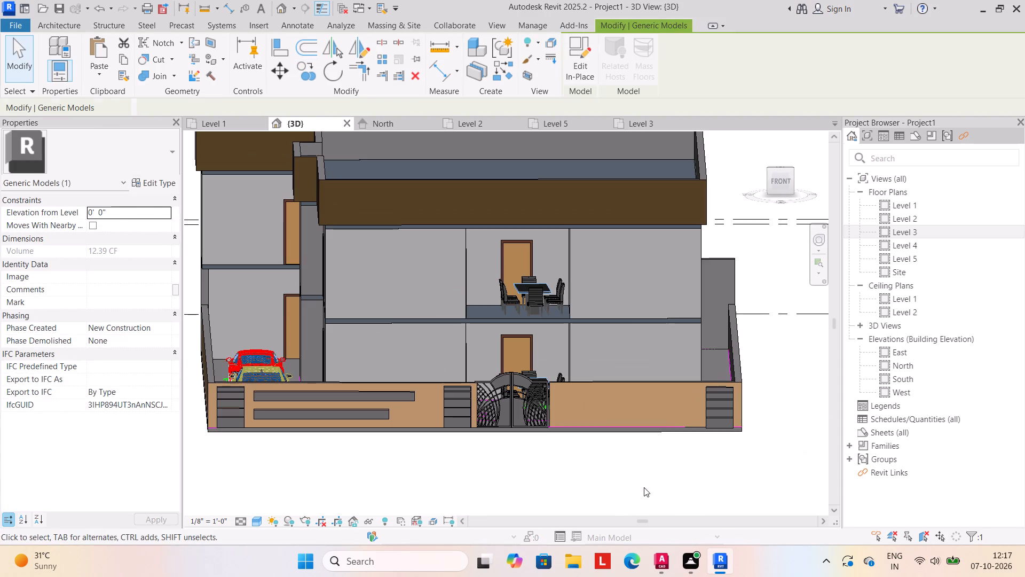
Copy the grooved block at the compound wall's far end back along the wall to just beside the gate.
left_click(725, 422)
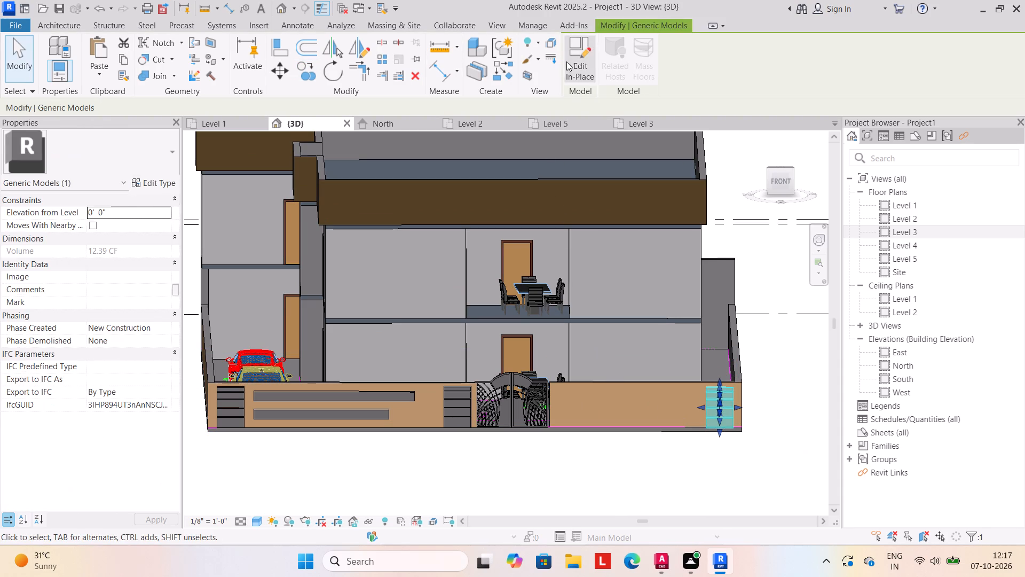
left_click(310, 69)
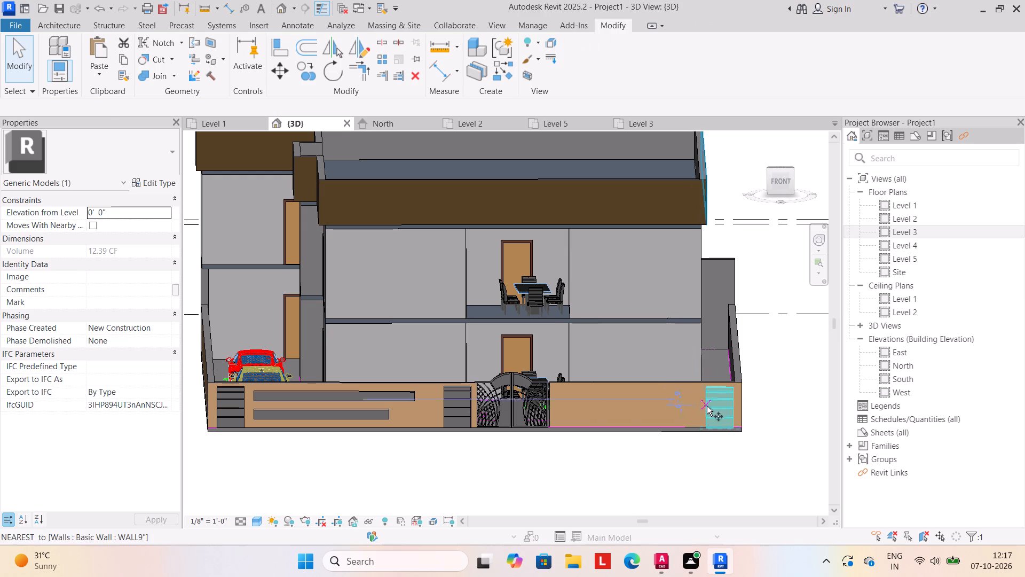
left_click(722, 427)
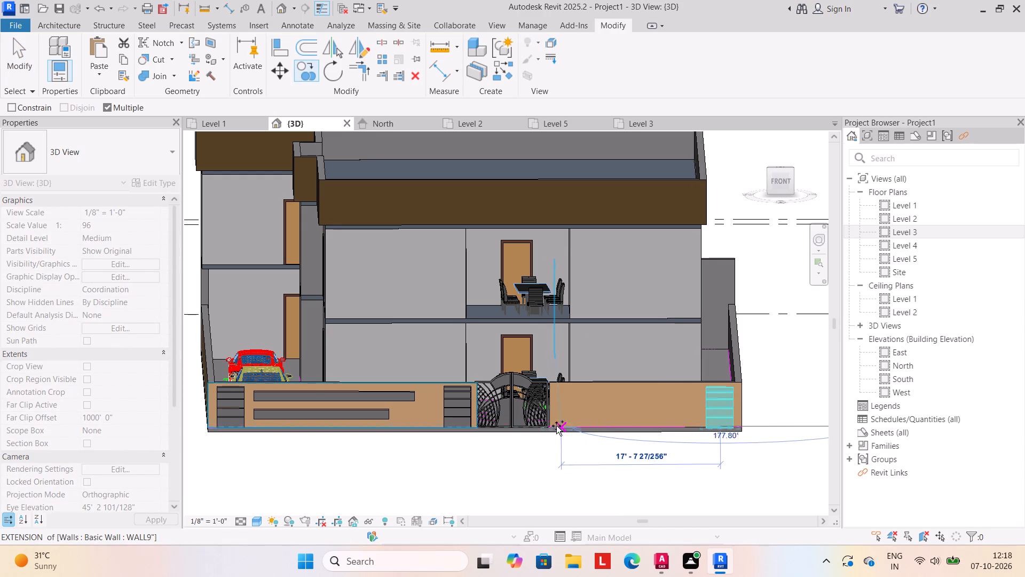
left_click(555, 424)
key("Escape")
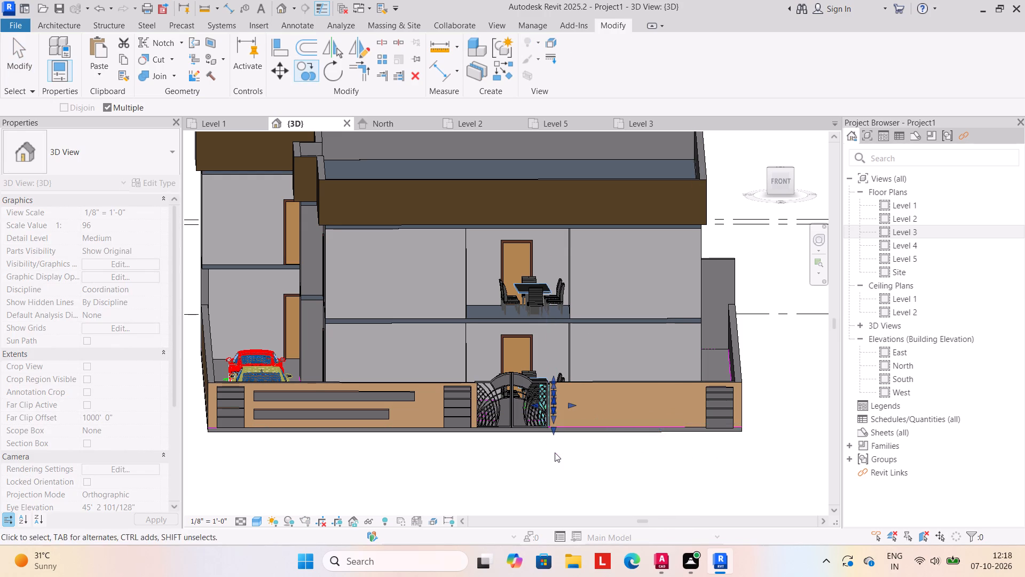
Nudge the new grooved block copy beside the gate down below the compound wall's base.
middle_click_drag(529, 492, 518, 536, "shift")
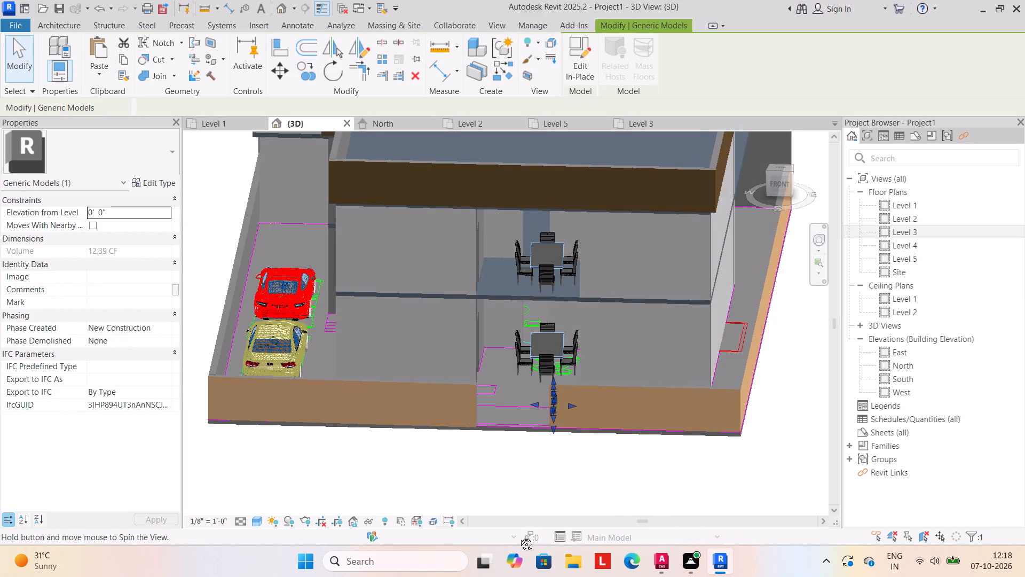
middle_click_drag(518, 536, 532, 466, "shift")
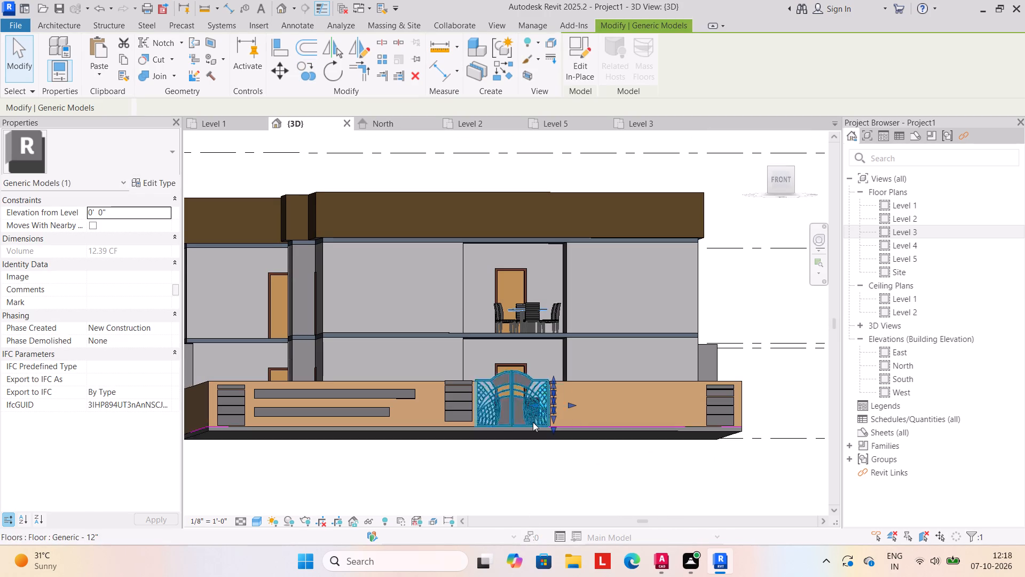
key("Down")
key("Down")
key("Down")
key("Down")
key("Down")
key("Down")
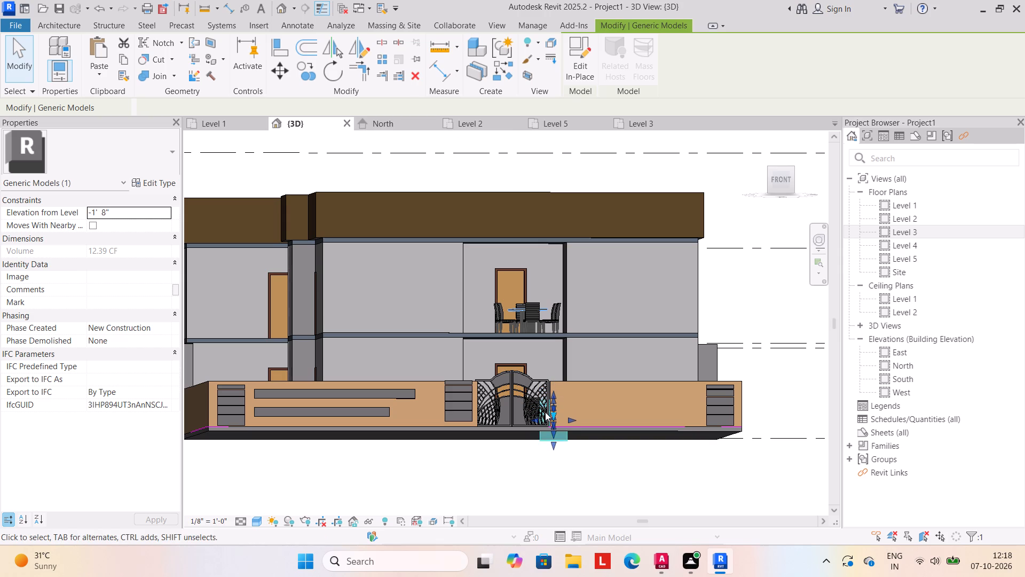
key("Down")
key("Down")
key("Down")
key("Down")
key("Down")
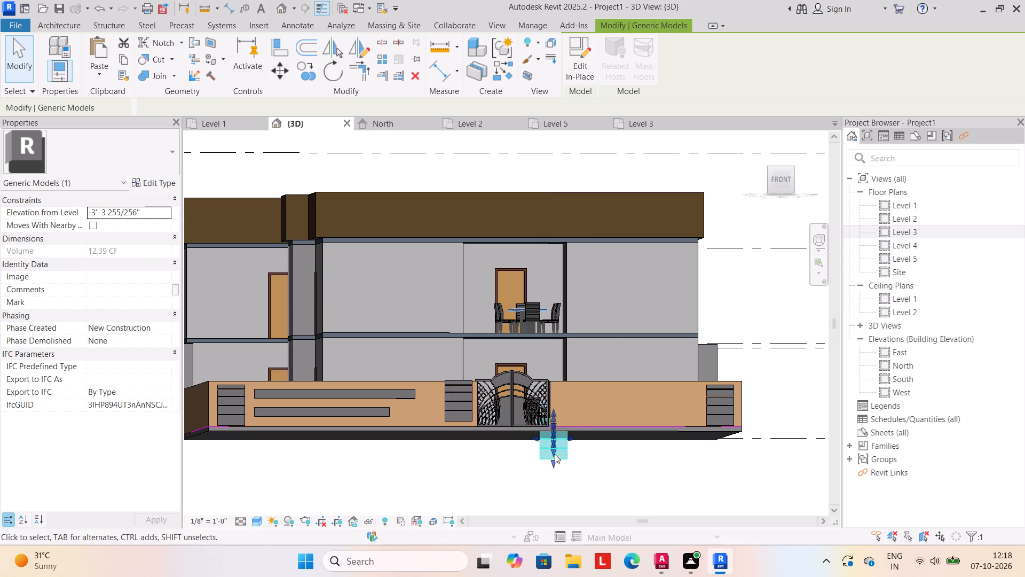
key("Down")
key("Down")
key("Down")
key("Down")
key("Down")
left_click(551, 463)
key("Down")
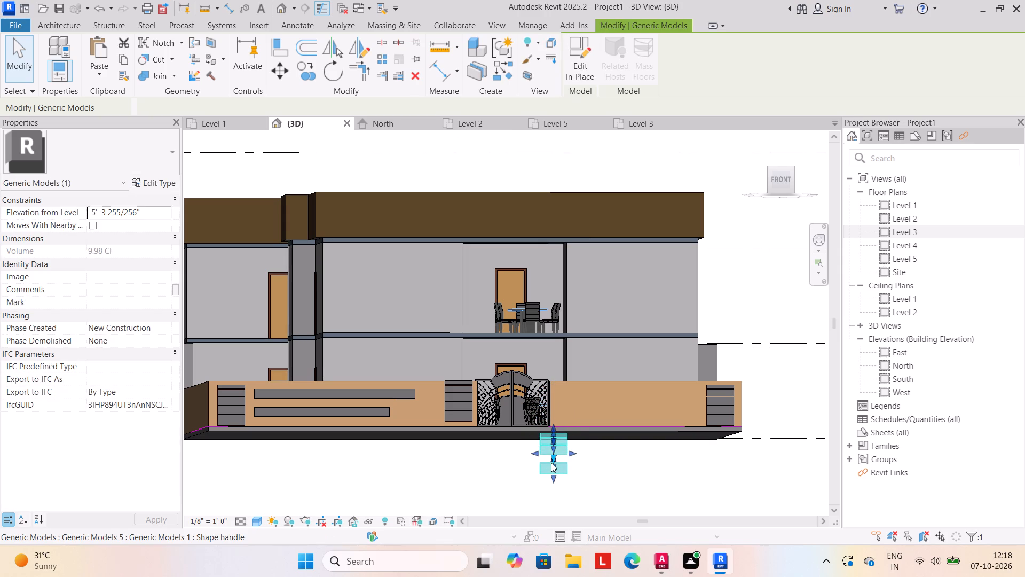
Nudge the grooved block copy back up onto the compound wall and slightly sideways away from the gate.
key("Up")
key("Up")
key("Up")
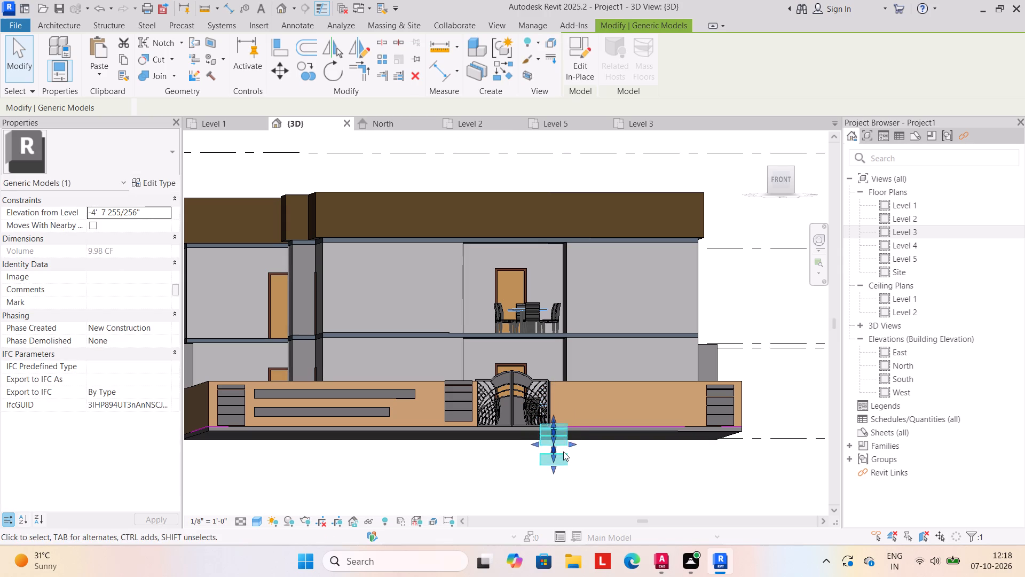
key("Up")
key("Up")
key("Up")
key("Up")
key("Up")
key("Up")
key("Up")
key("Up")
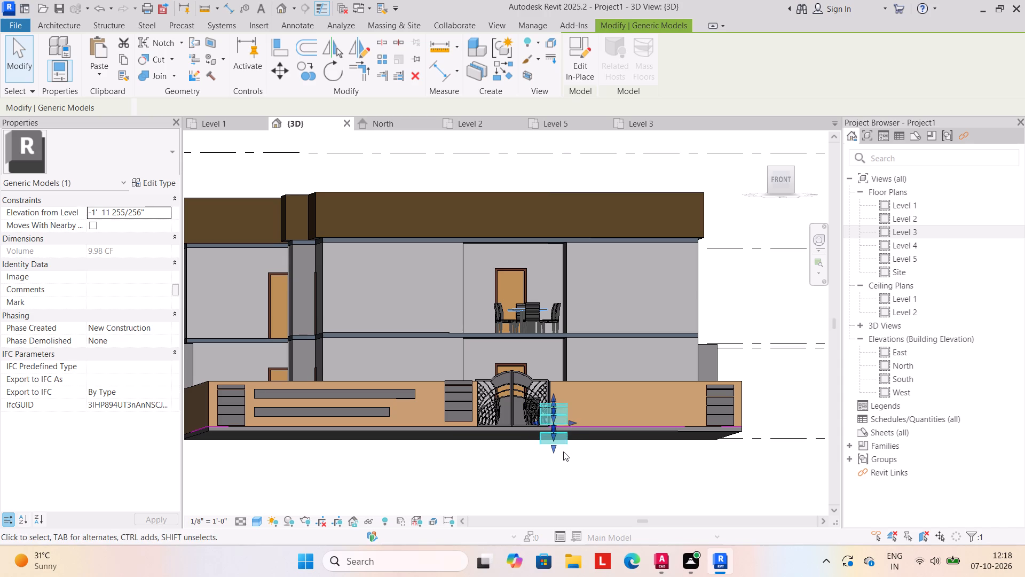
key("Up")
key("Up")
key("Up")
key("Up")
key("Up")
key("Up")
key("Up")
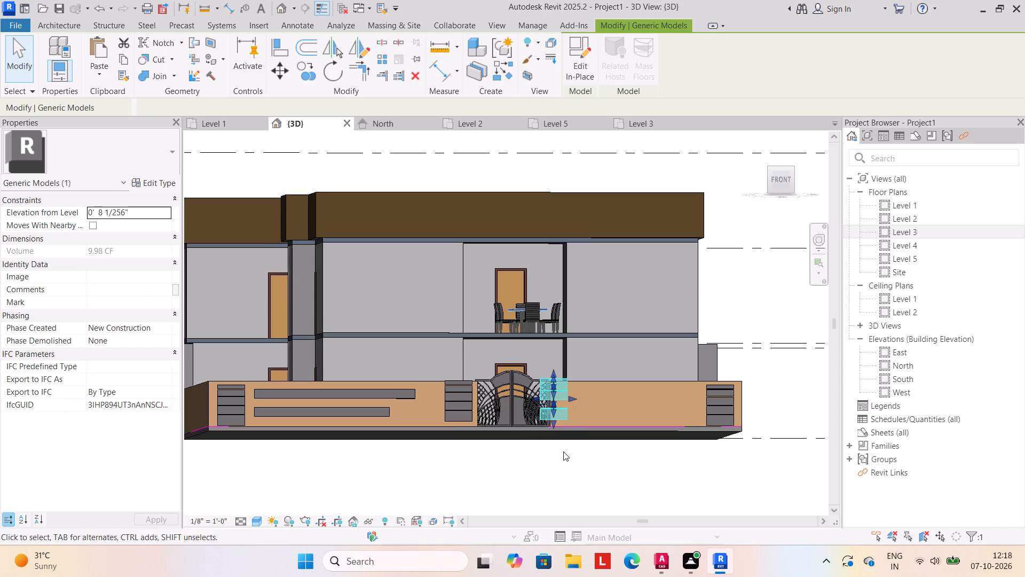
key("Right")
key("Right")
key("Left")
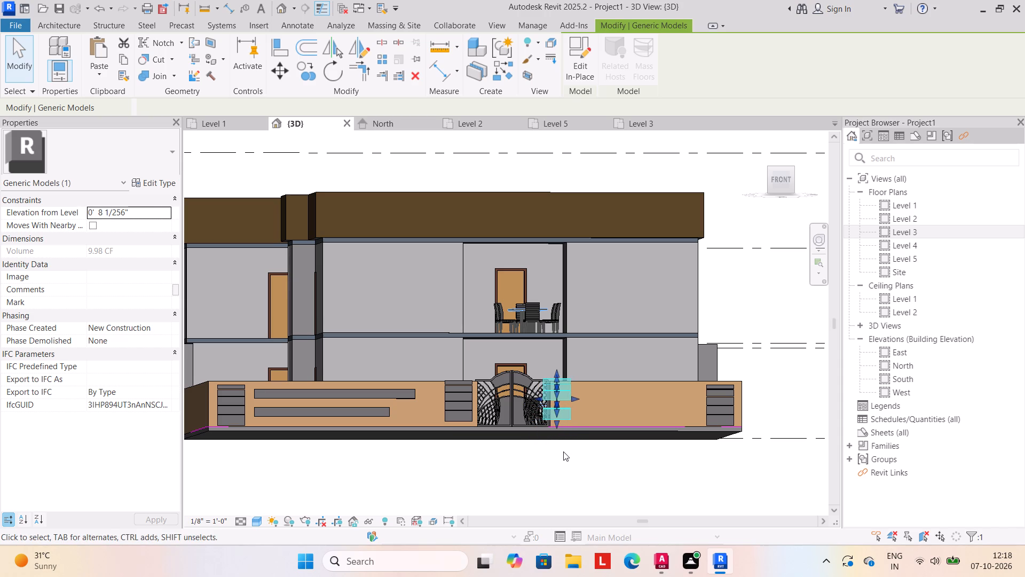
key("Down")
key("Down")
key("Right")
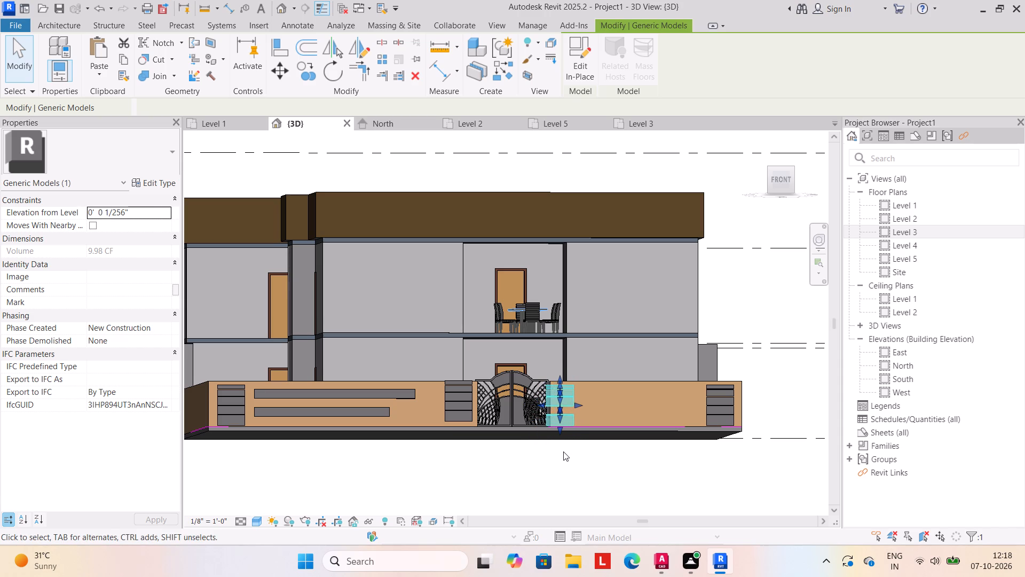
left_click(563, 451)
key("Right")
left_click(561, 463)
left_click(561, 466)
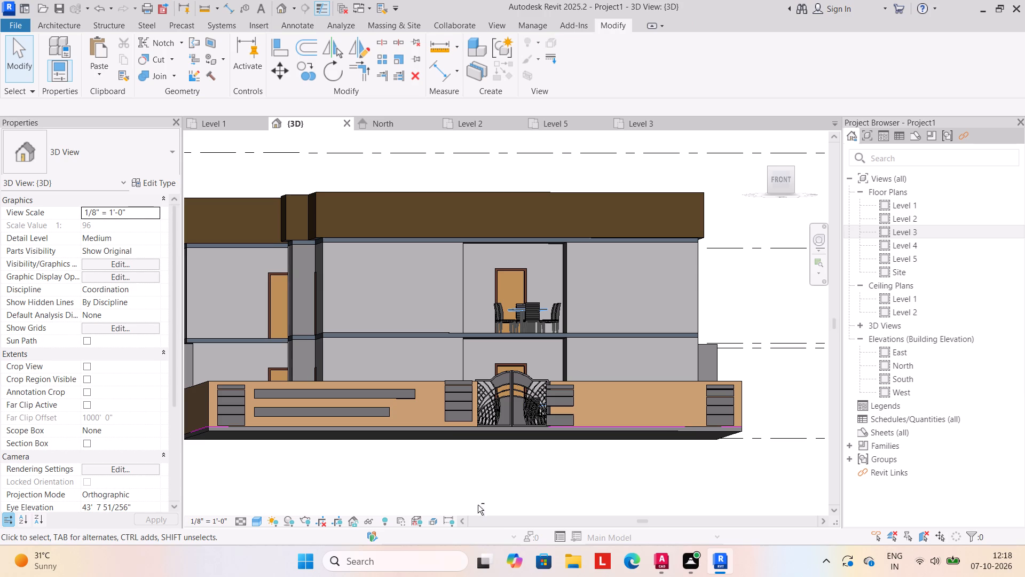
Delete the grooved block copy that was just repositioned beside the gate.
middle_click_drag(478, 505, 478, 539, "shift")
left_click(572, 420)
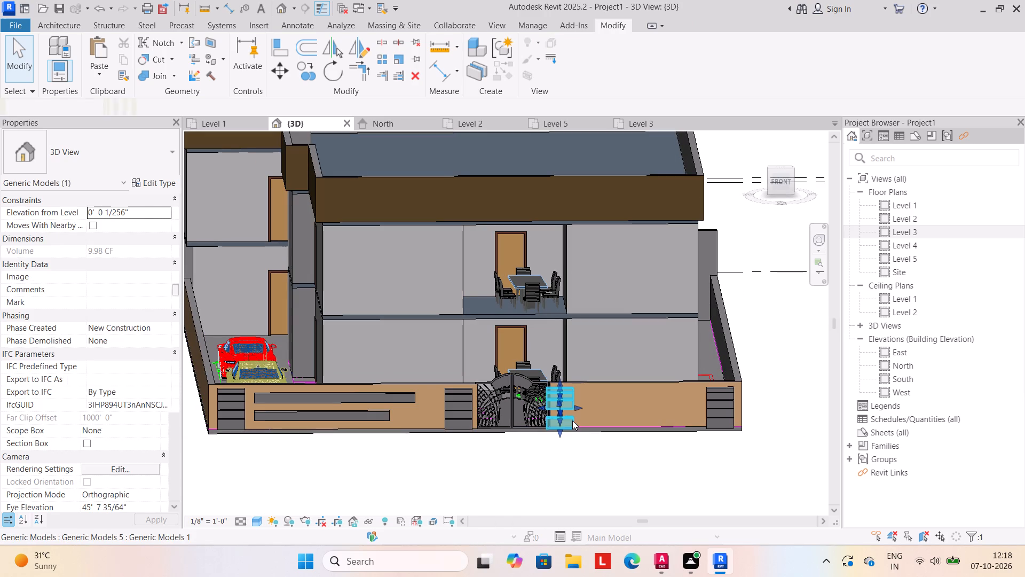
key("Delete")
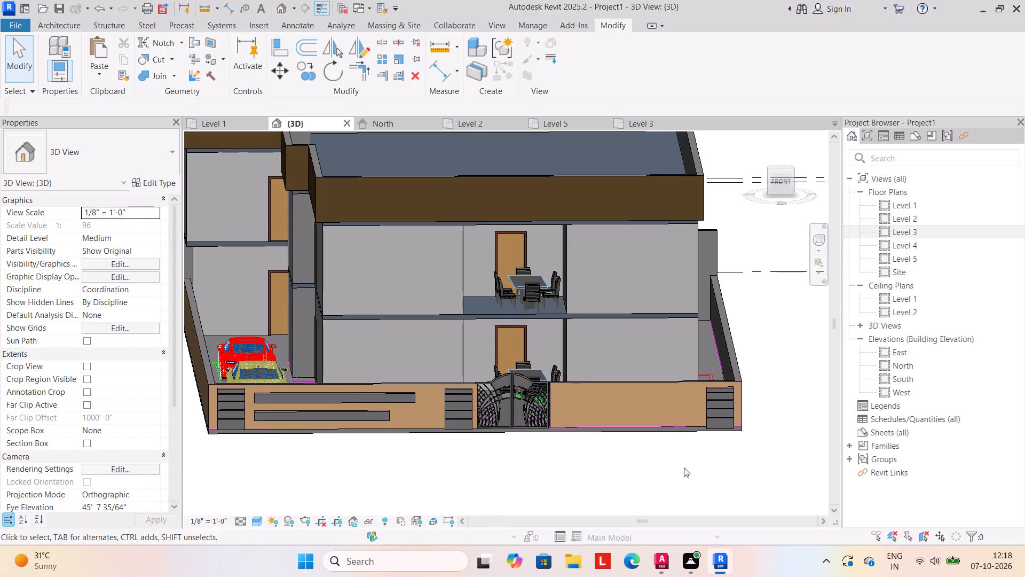
Copy the far-end grooved block again along the compound wall, placing the copy at the gate's far-side edge.
left_click(713, 416)
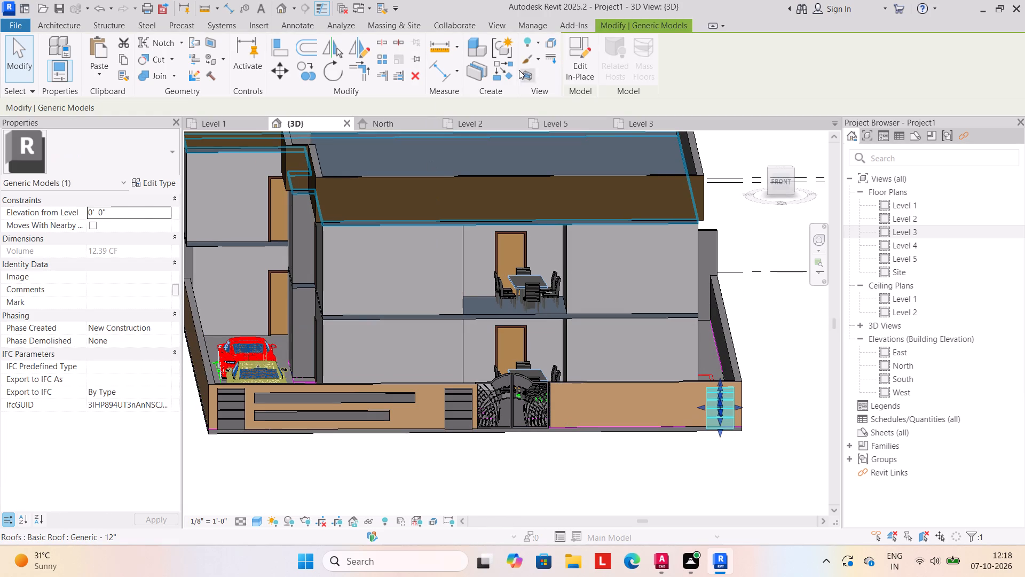
left_click(309, 76)
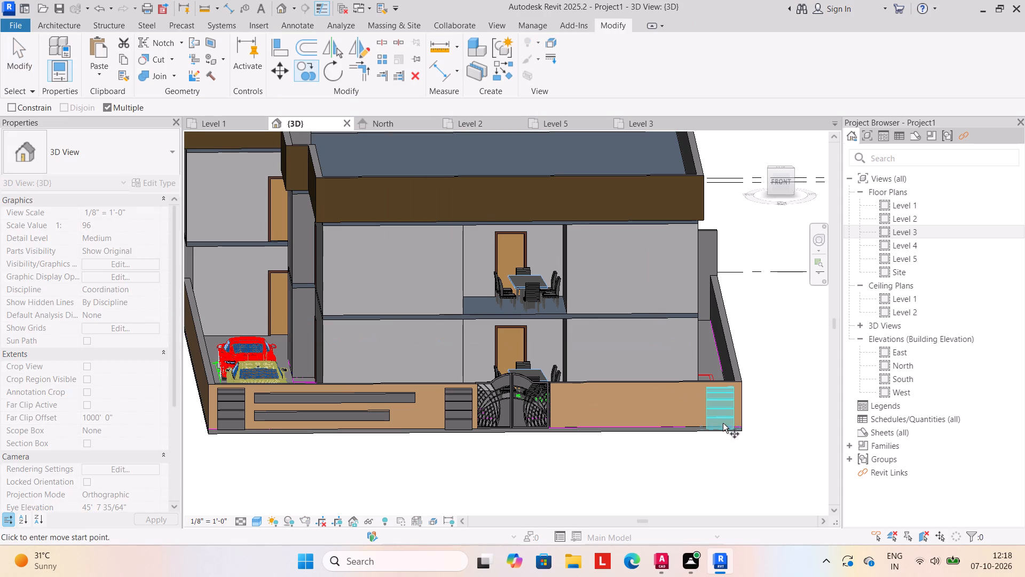
left_click(723, 423)
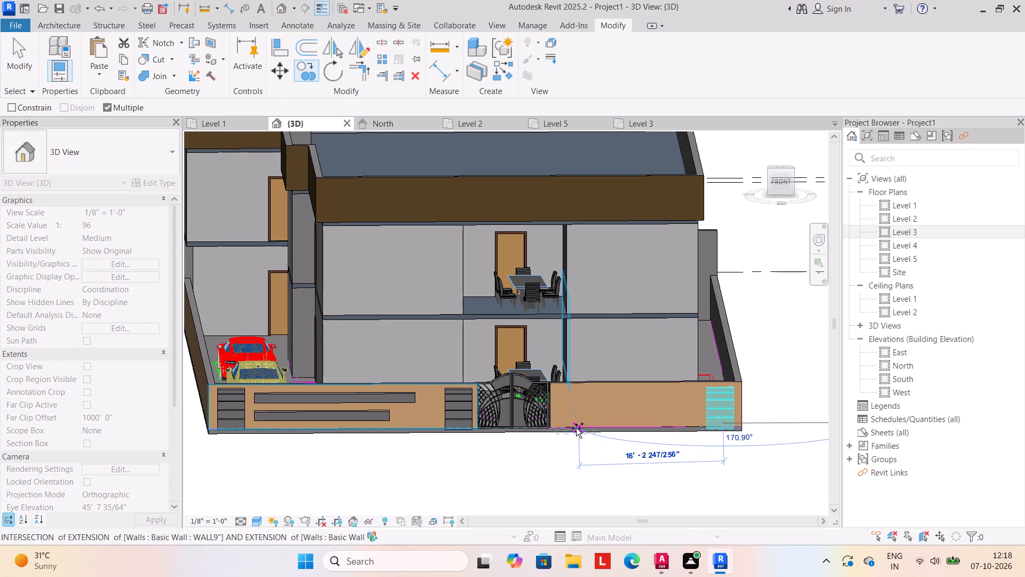
left_click(566, 428)
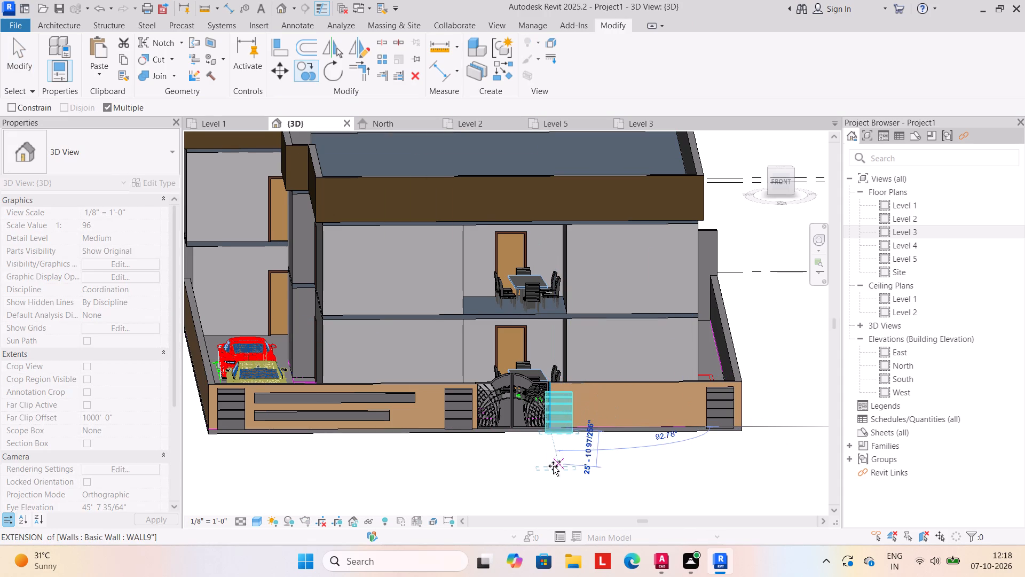
key("Right")
key("Right")
key("Right")
key("Right")
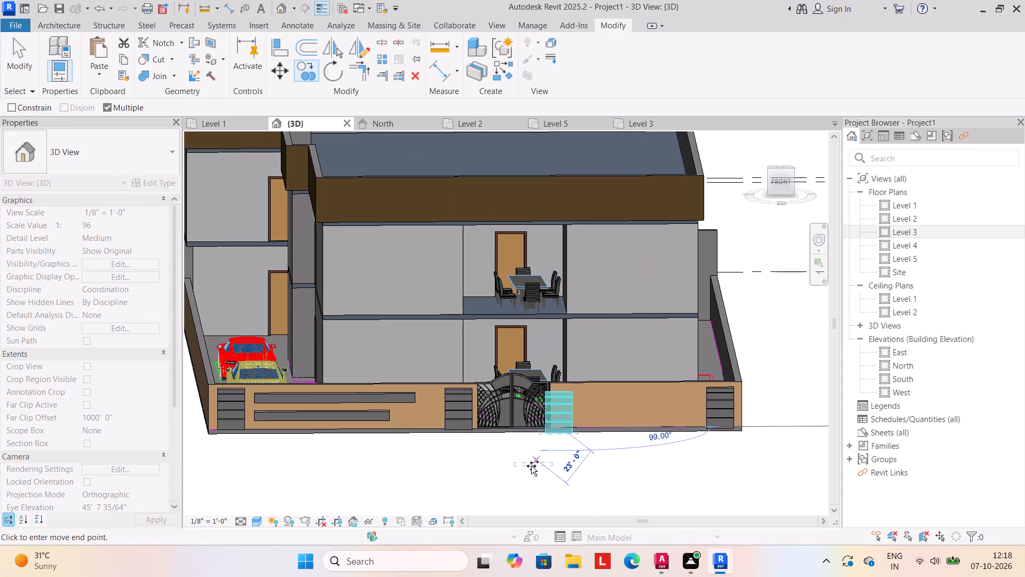
key("Escape")
key("Escape")
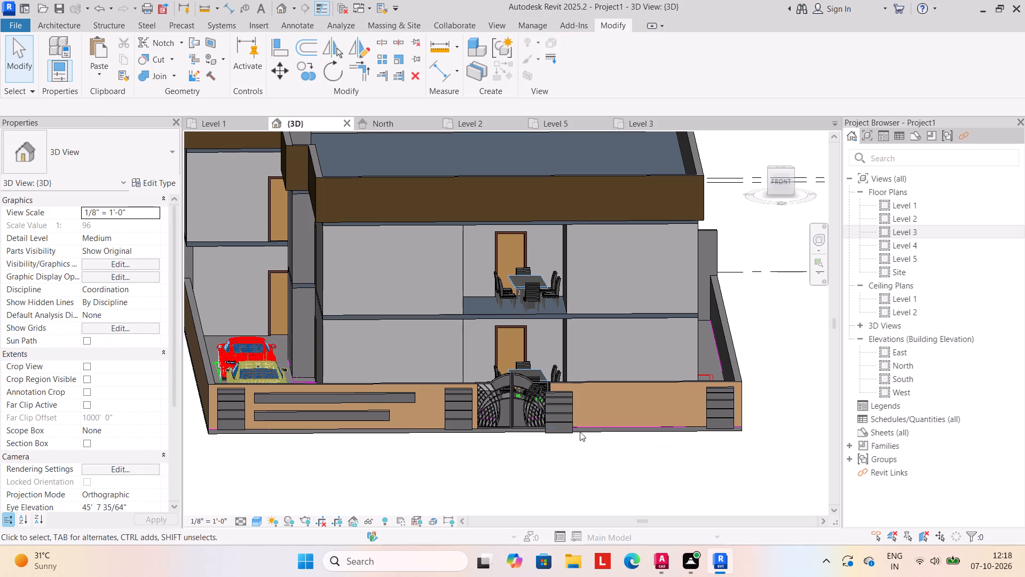
Nudge the new grooved block copy sideways clear of the gate and up until its bottom meets the wall's base.
left_click(567, 426)
key("Right")
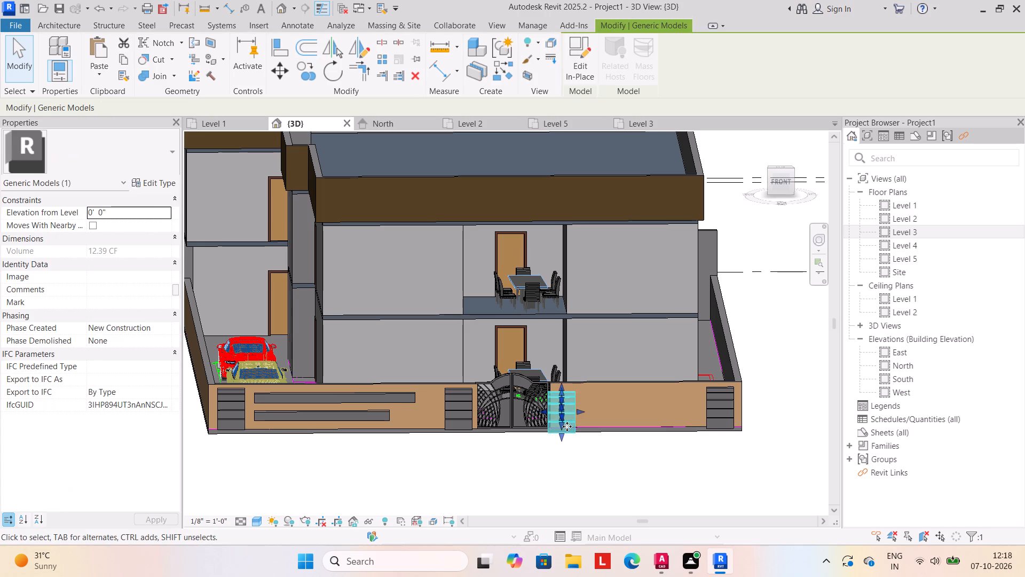
key("Right")
key("Right")
key("Up")
key("Up")
key("Up")
key("Up")
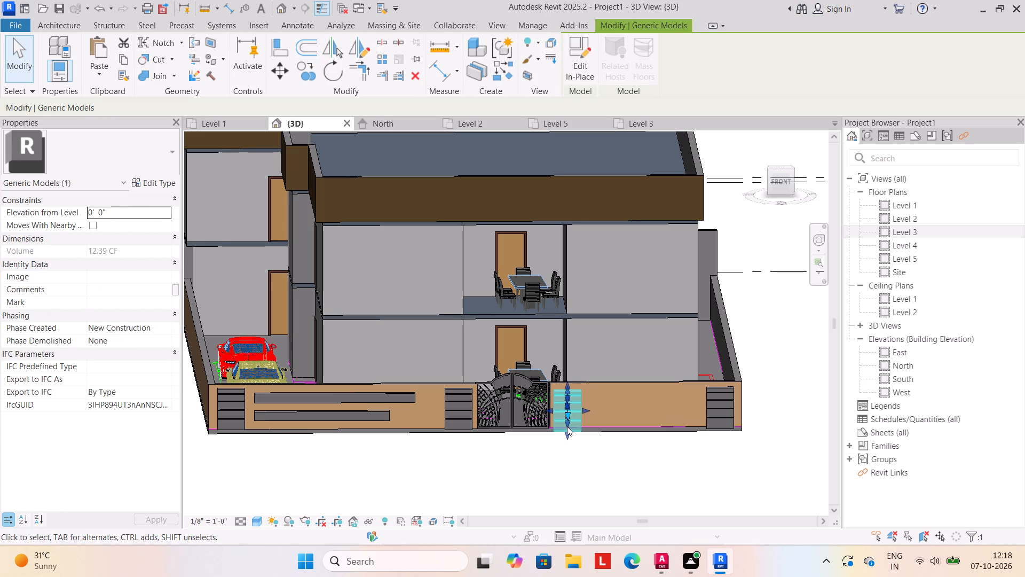
key("Up")
key("Up")
key("Up")
key("Up")
key("Up")
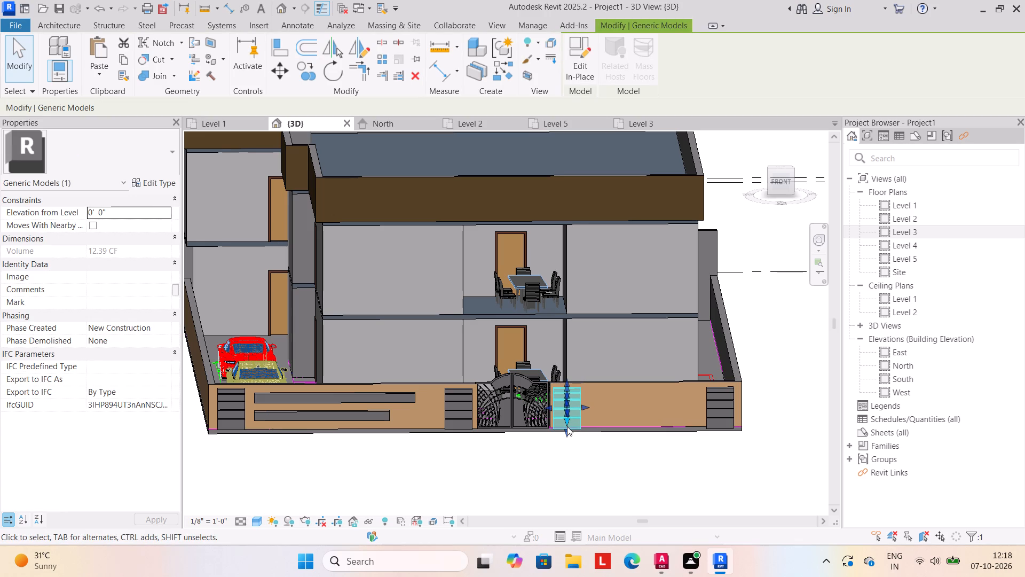
key("Right")
key("Left")
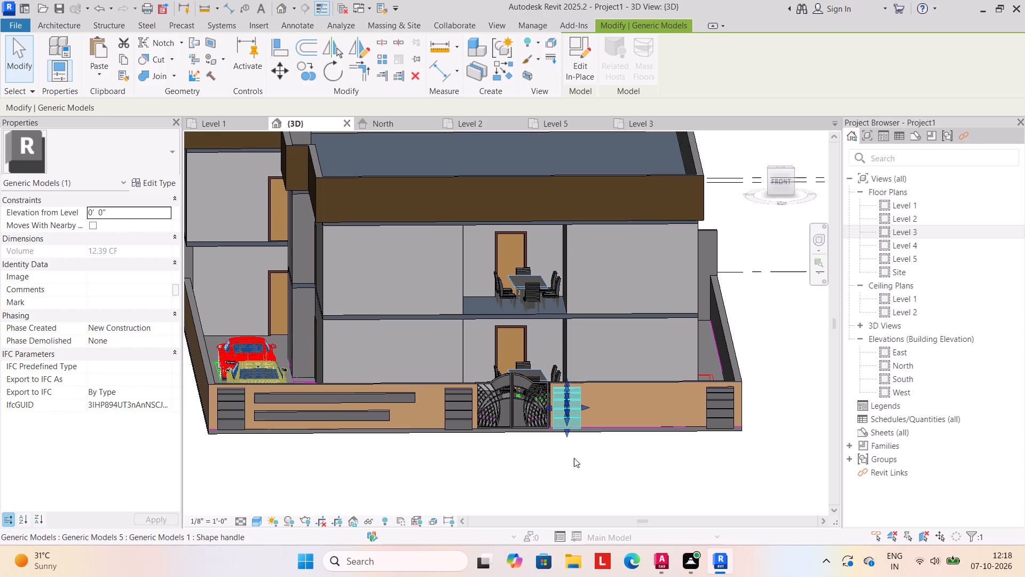
left_click(575, 464)
Nudge the grooved block at the compound wall's far end slightly up.
left_click(718, 412)
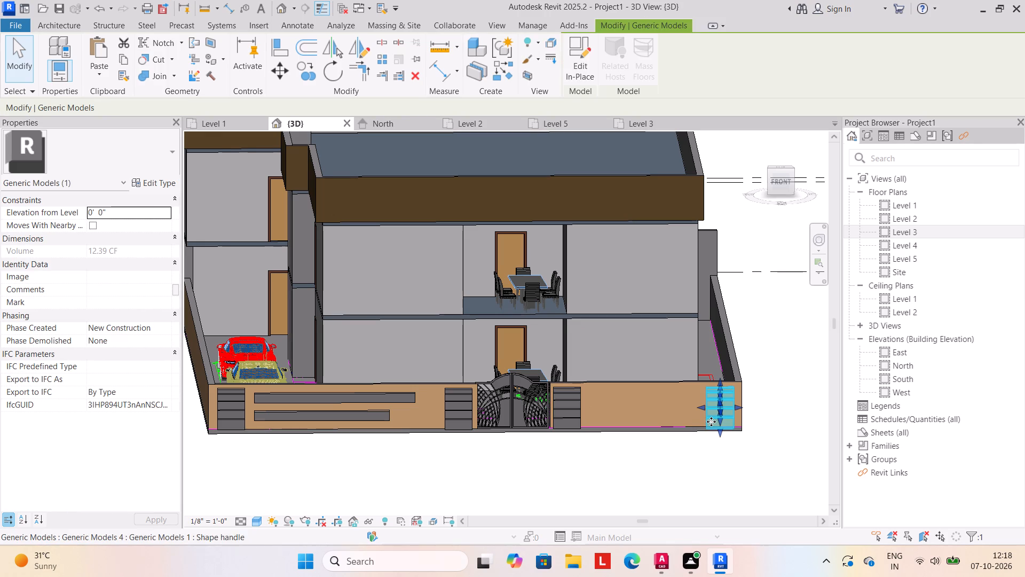
key("Up")
key("Up")
key("Up")
key("Up")
key("Up")
key("Up")
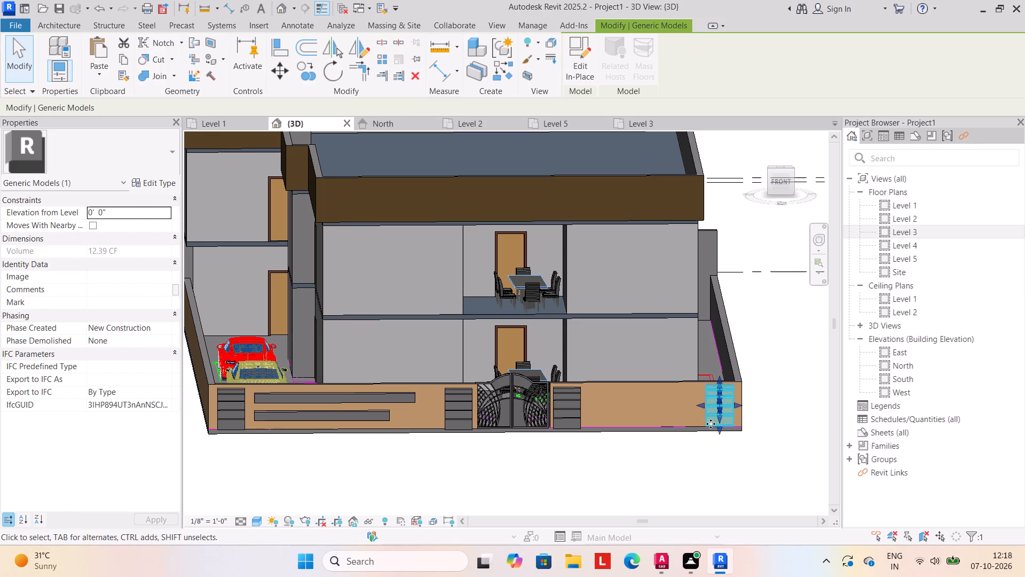
key("Down")
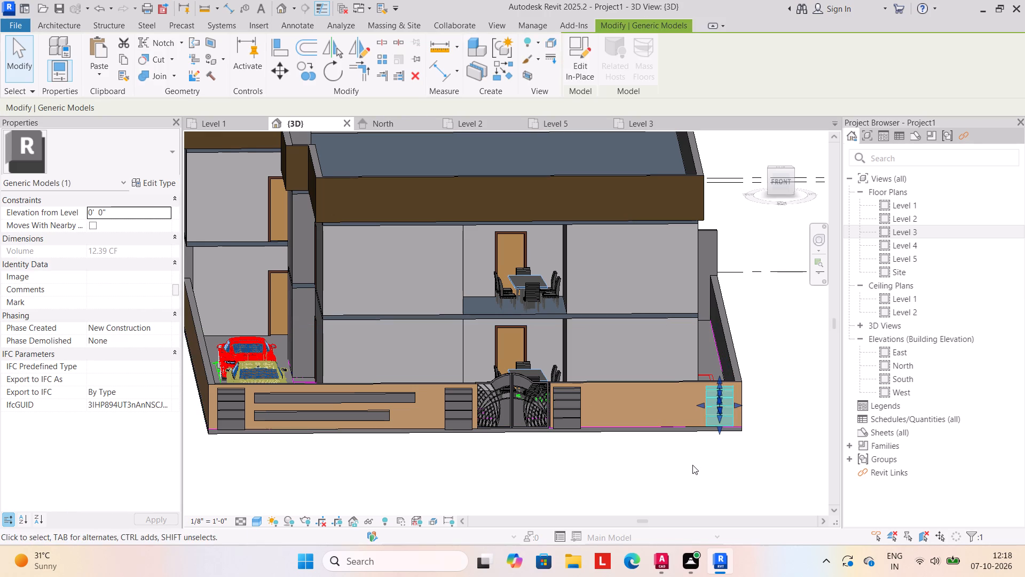
key("Down")
left_click(686, 493)
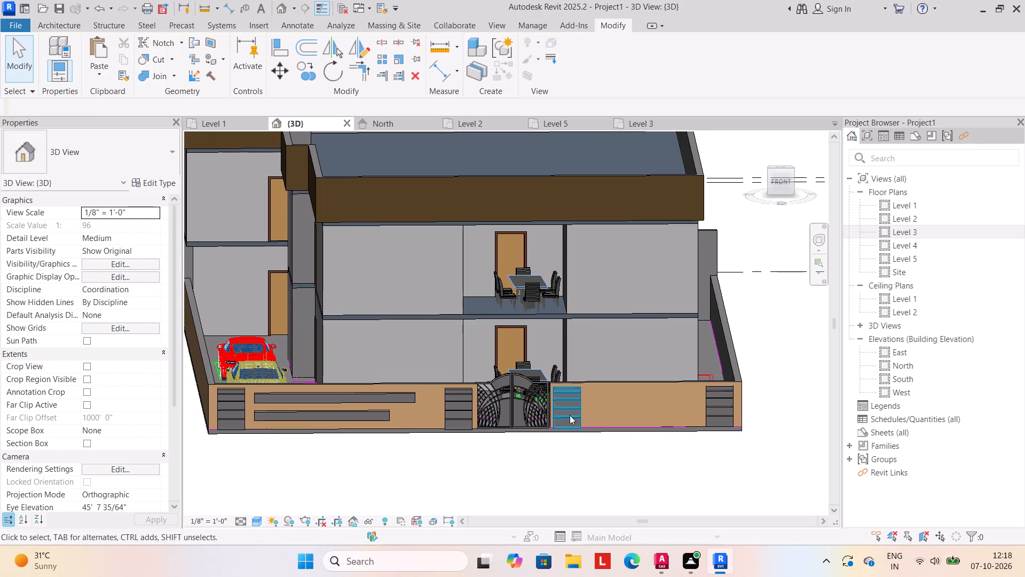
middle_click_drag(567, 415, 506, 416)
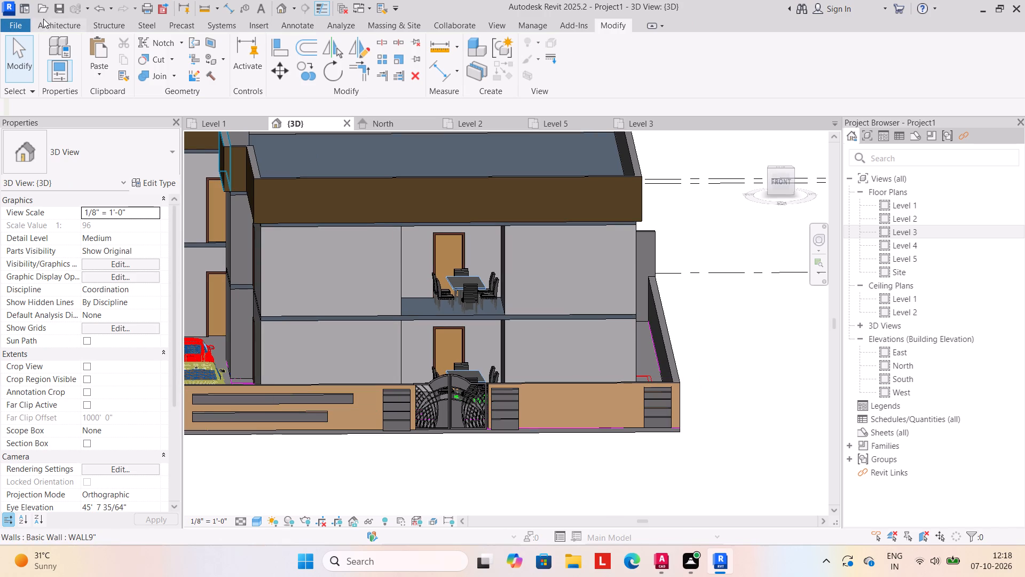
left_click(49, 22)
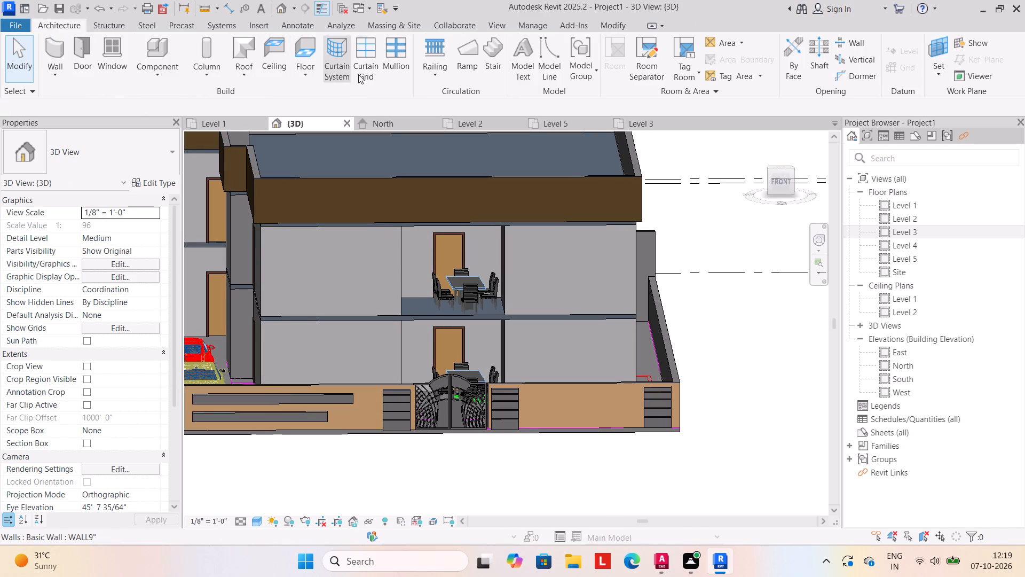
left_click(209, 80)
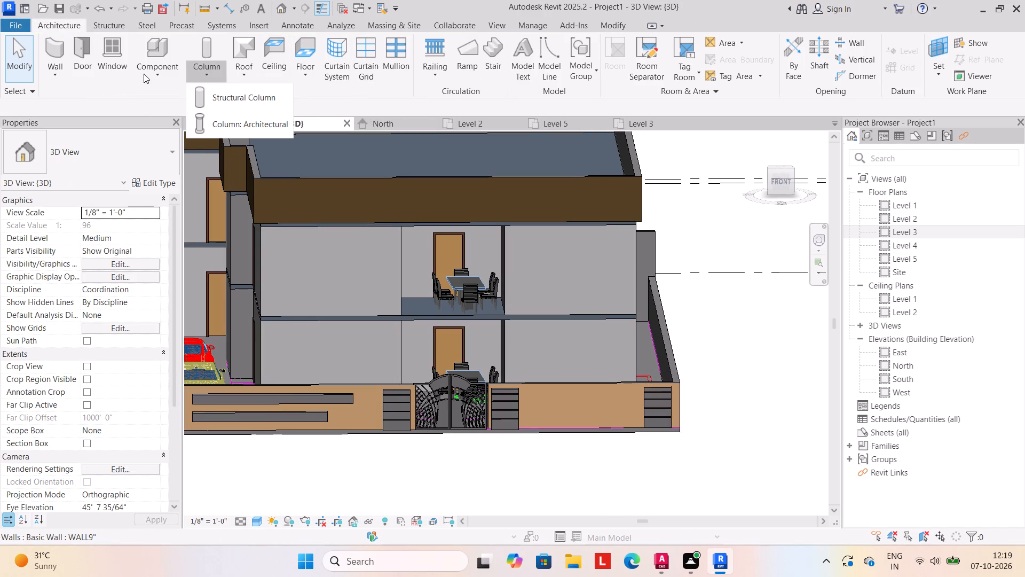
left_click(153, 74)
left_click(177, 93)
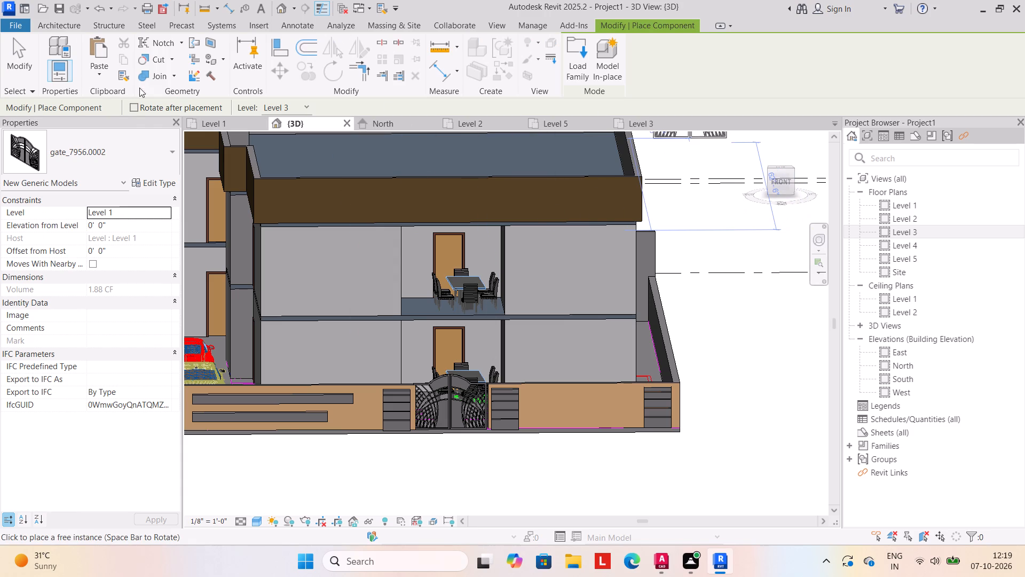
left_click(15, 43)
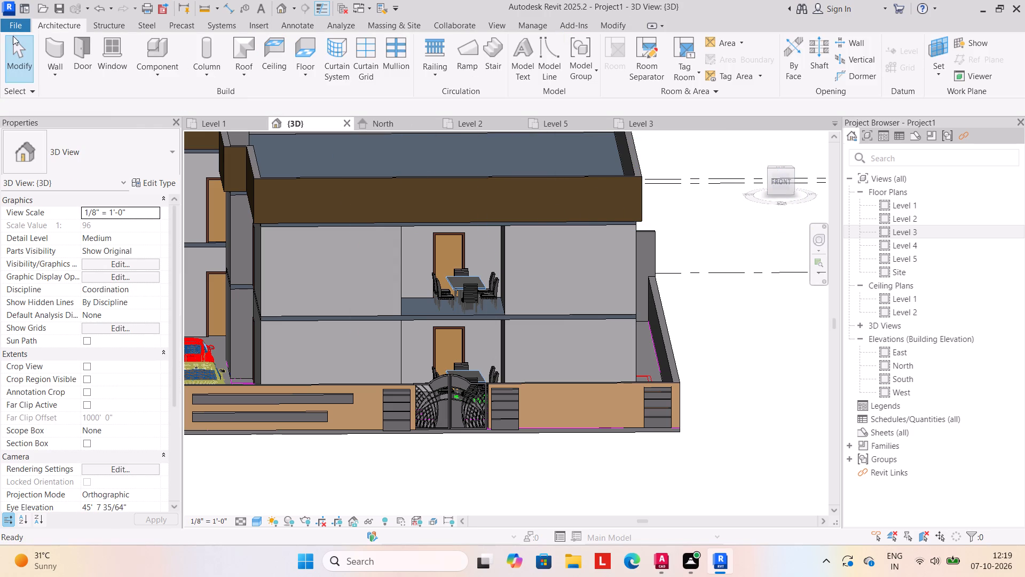
Start a new in-place component in the Generic Models category, keeping the suggested name.
left_click(154, 76)
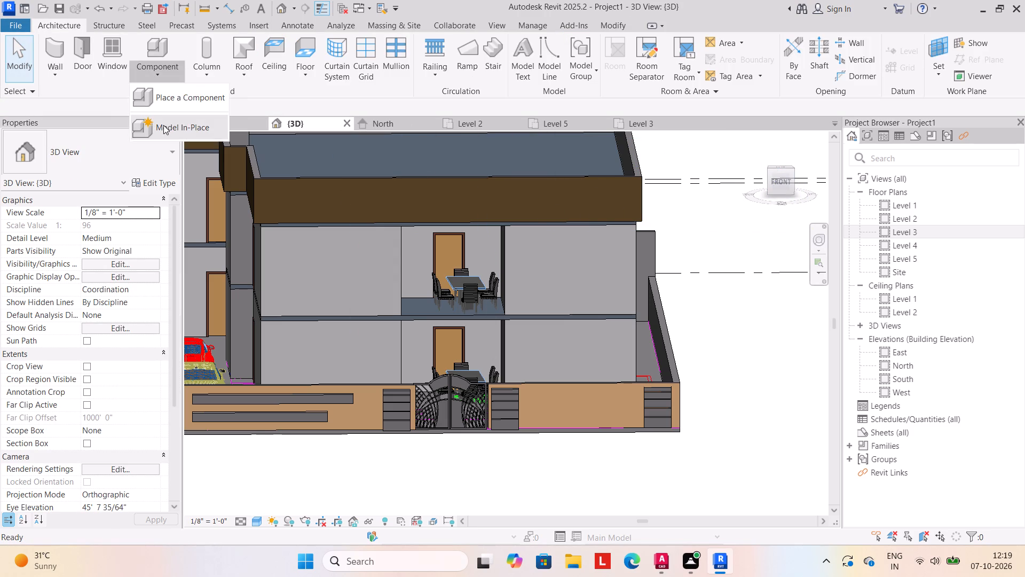
left_click(163, 125)
scroll(554, 257, "down", 4)
left_click(488, 284)
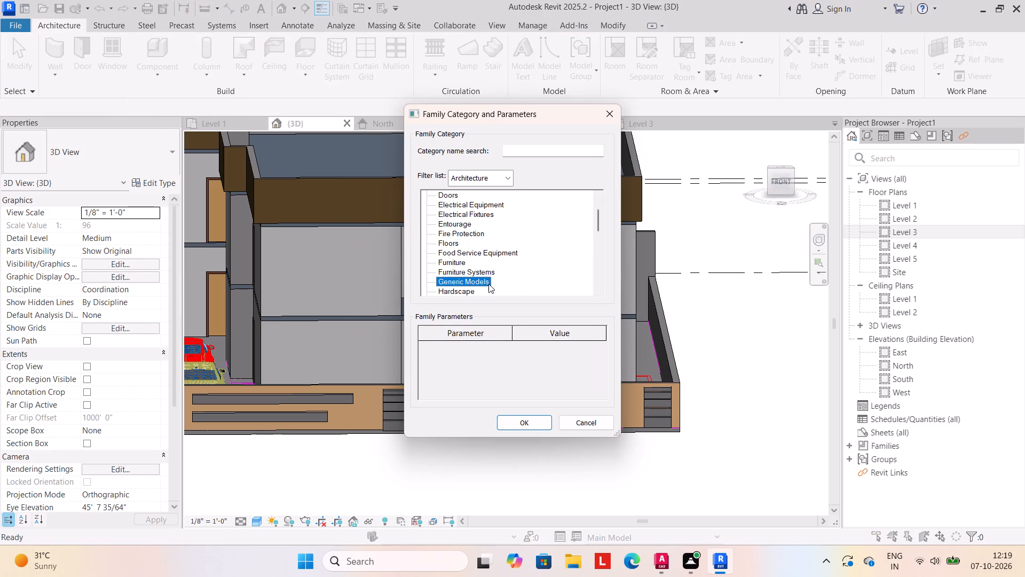
left_click(531, 427)
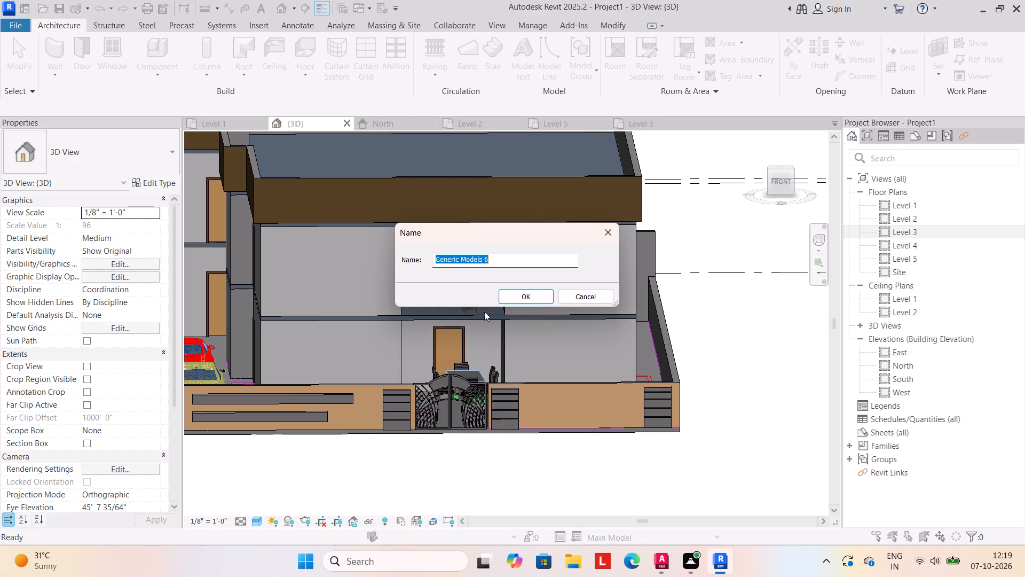
left_click(534, 294)
Start an extrusion on the compound wall's front face beyond the gate and sketch a rectangle about 12'-0" by 1'-0" near its top.
left_click(115, 60)
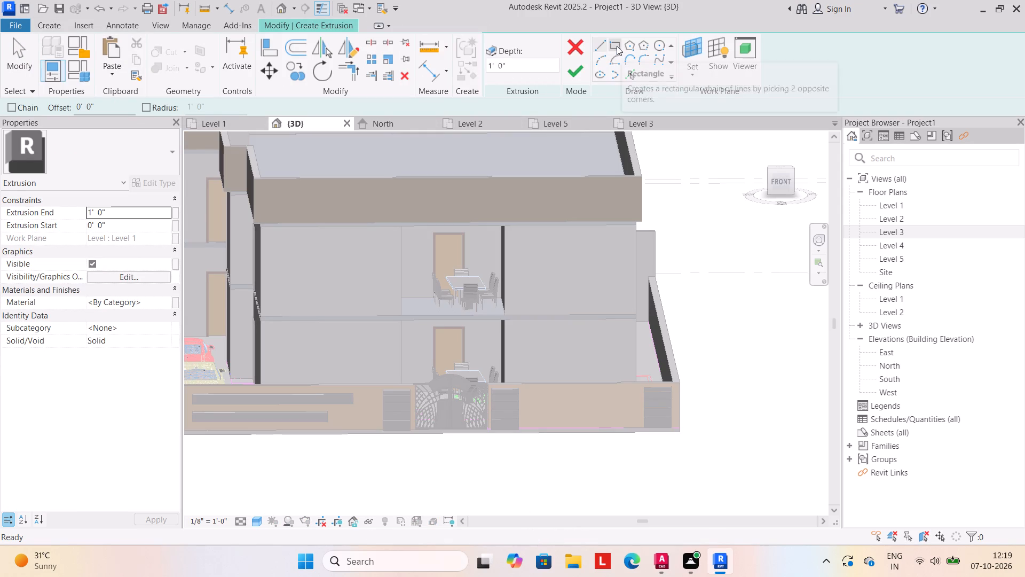
left_click(691, 73)
left_click(702, 124)
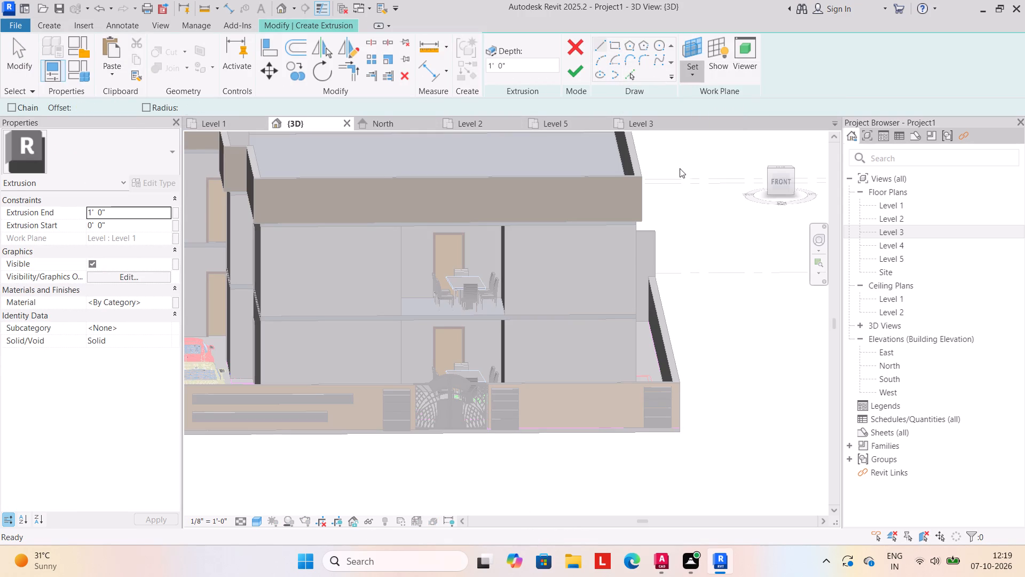
left_click(592, 387)
left_click(611, 41)
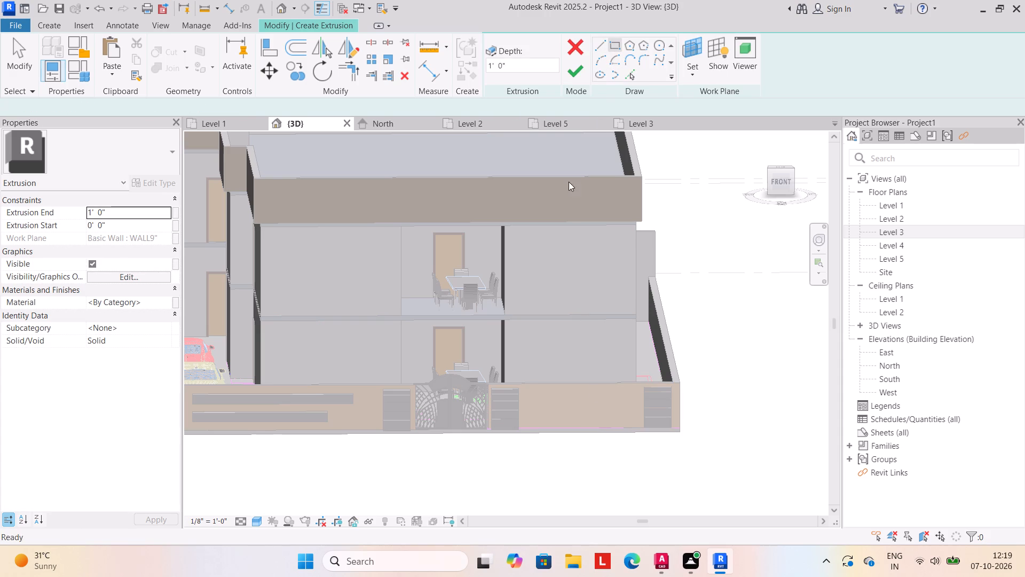
scroll(530, 420, "up", 6)
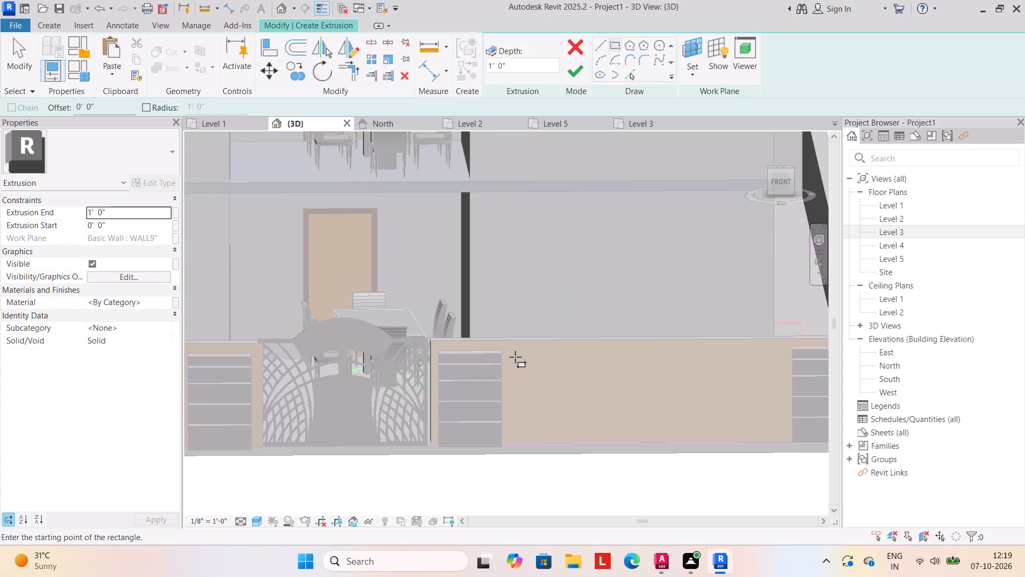
left_click(515, 357)
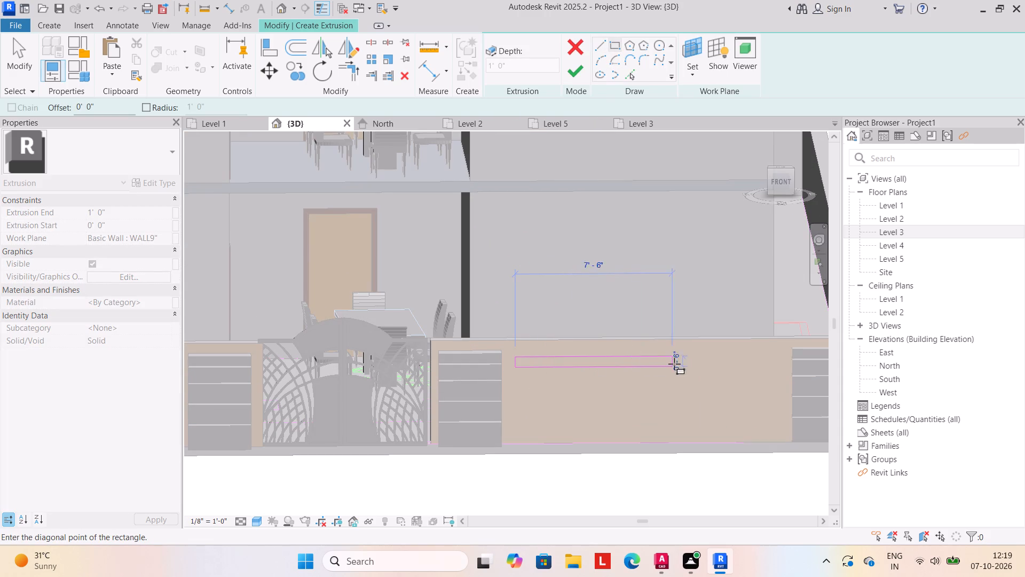
left_click(762, 372)
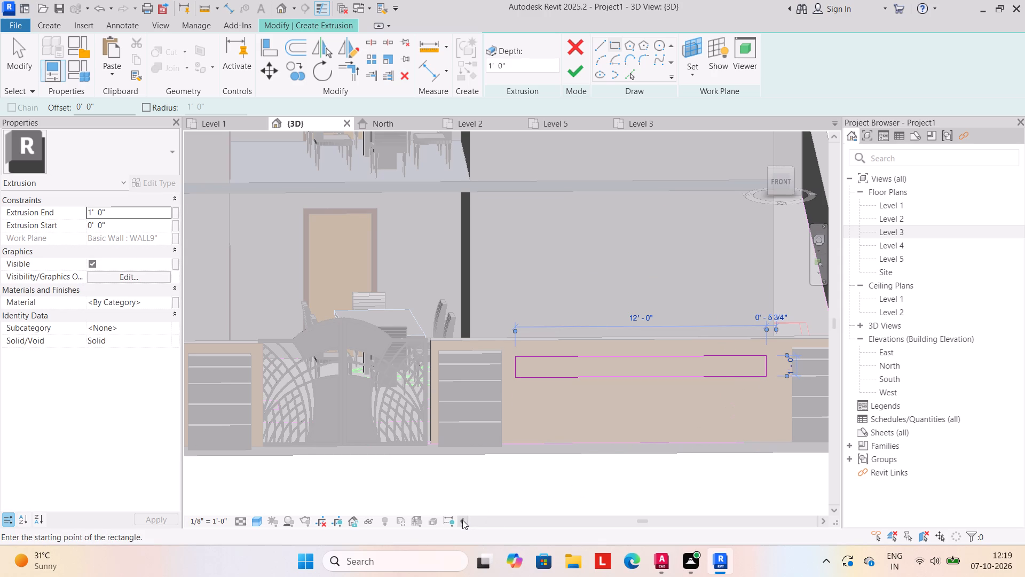
key("Escape")
key("Escape")
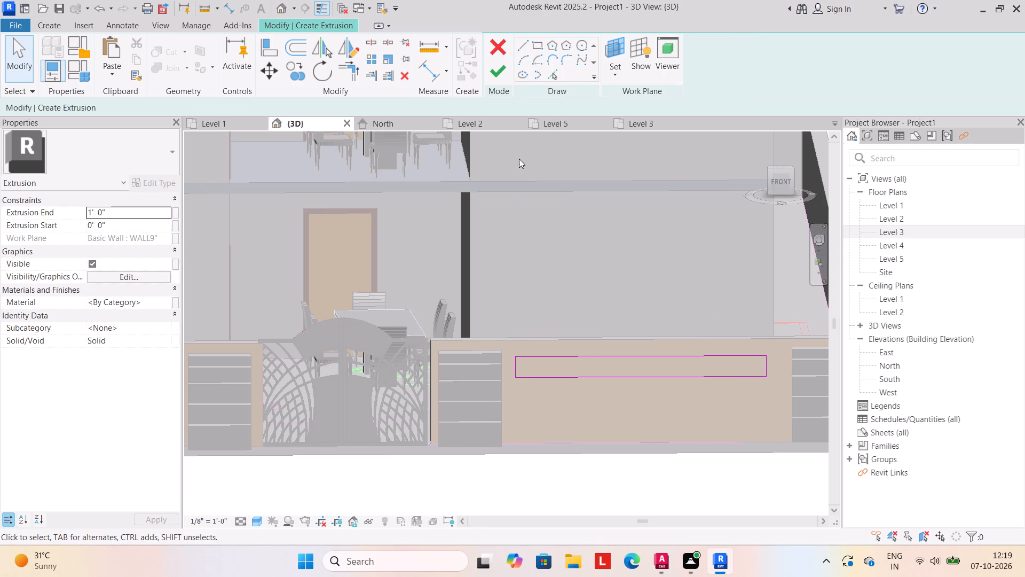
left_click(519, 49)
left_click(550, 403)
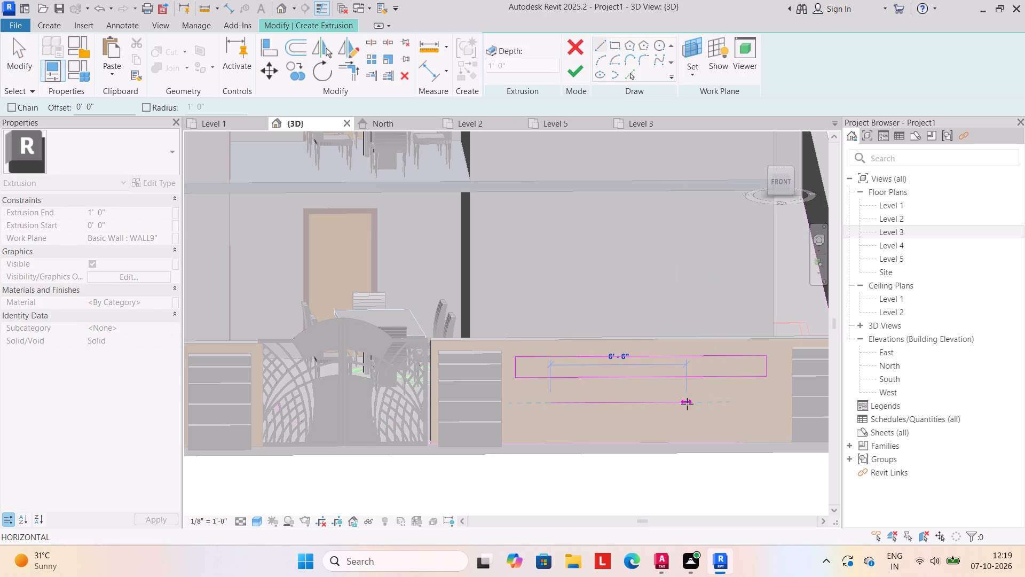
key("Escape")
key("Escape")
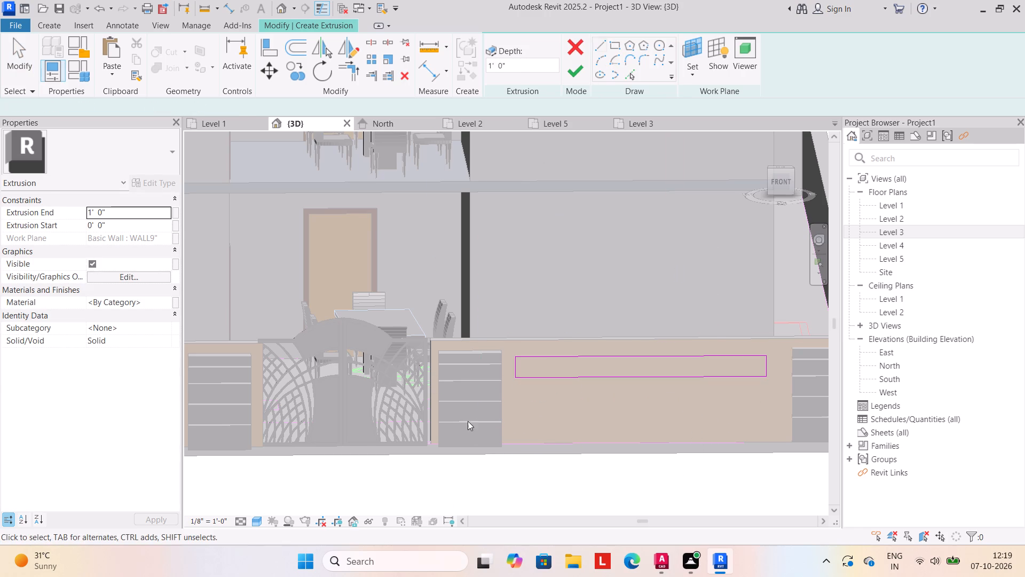
Copy the rectangle about 2'-0" straight down on the wall face and finish the extrusion with a 1'-0" depth.
left_click(509, 349)
left_click_drag(509, 349, 752, 385)
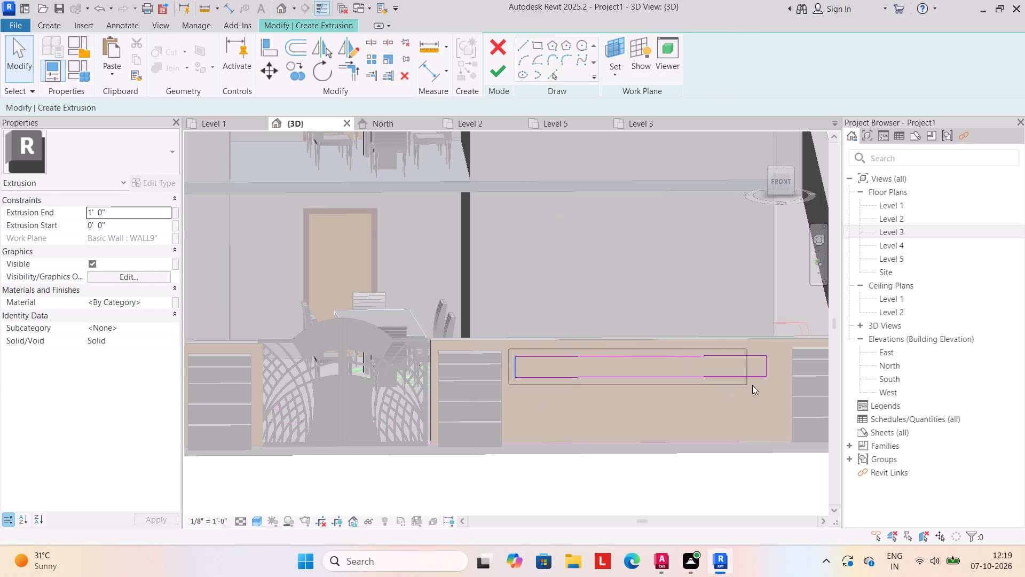
left_click_drag(752, 385, 782, 386)
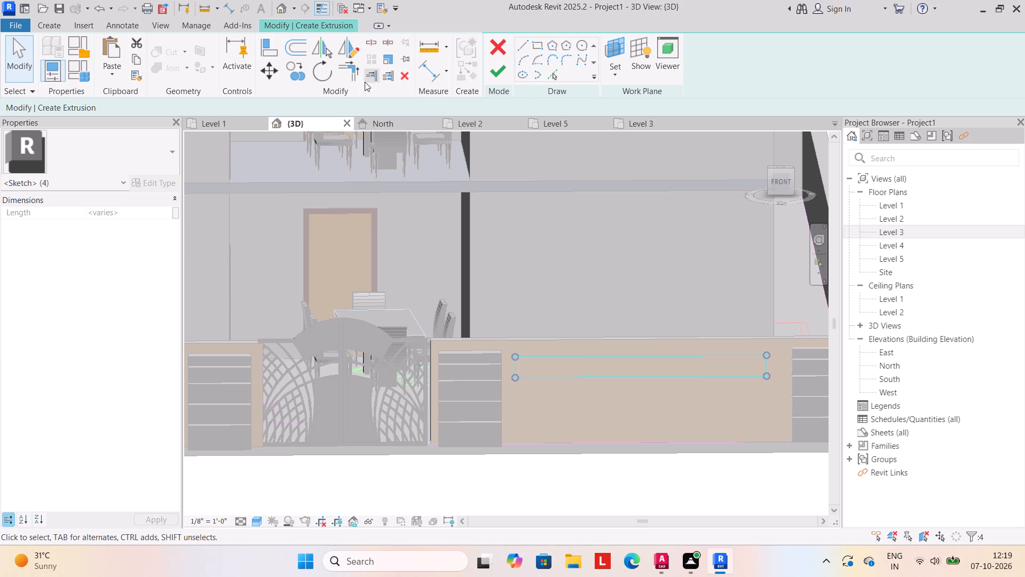
left_click(299, 72)
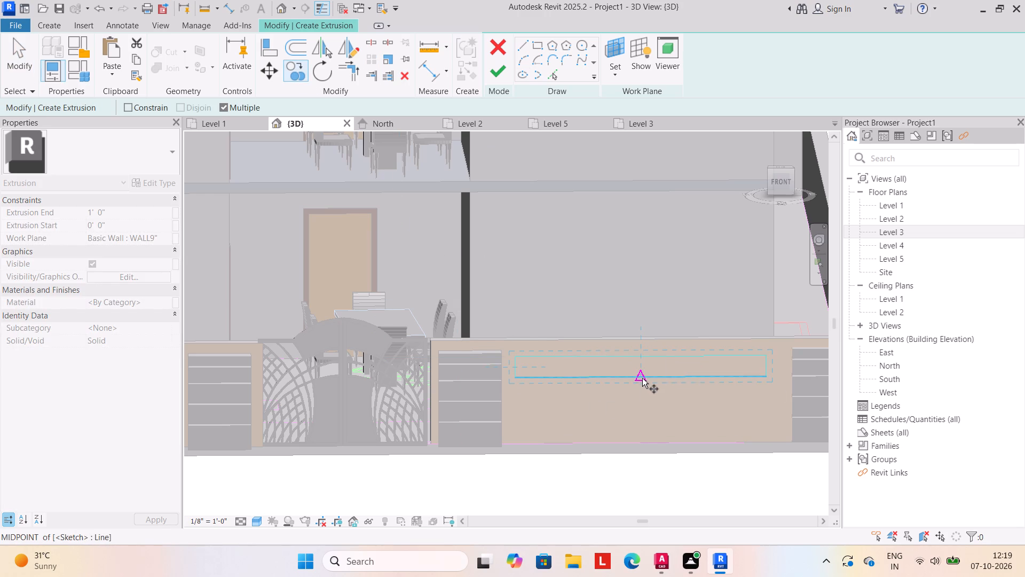
left_click(642, 378)
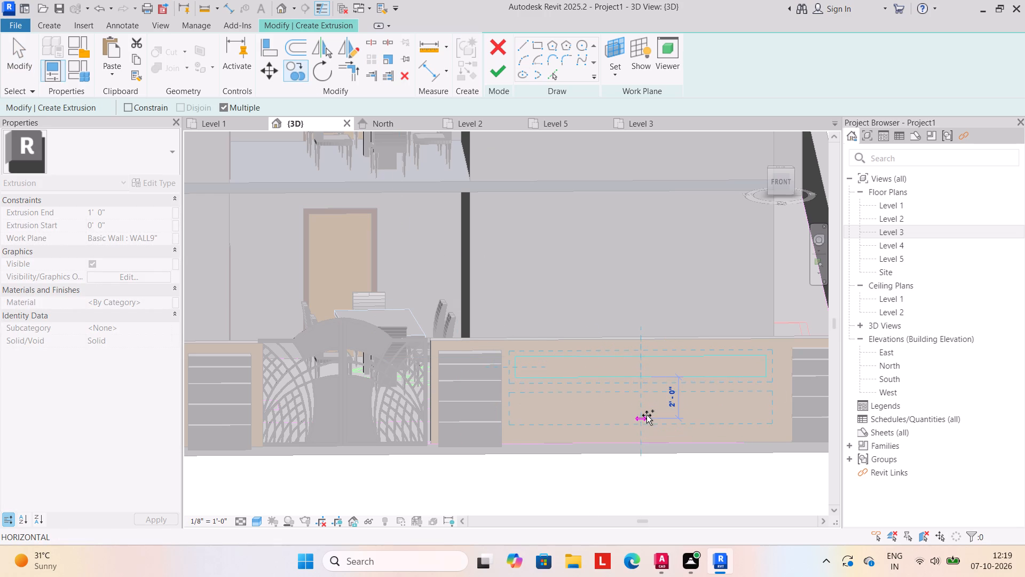
left_click(646, 415)
key("Escape")
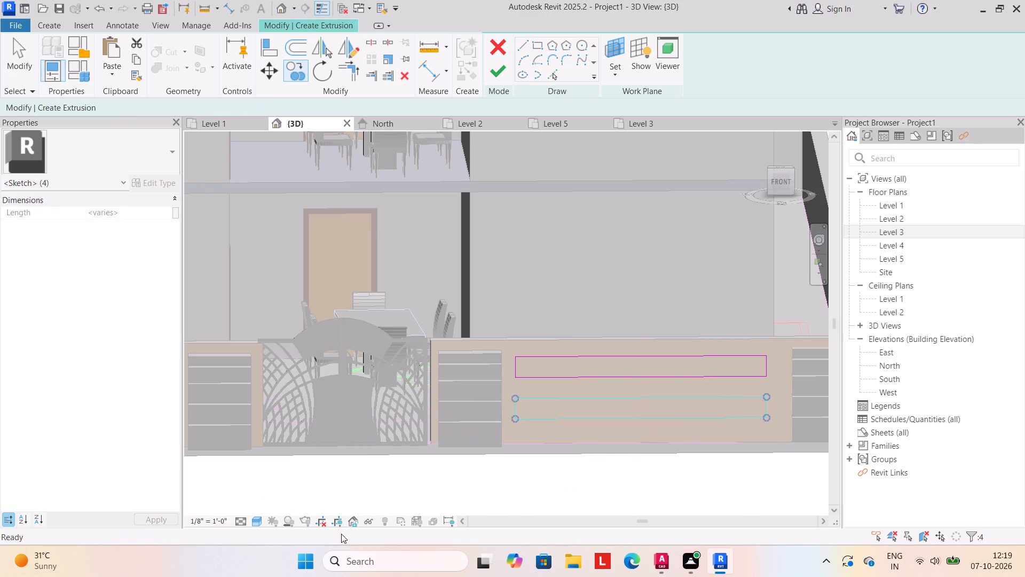
key("Escape")
left_click(491, 71)
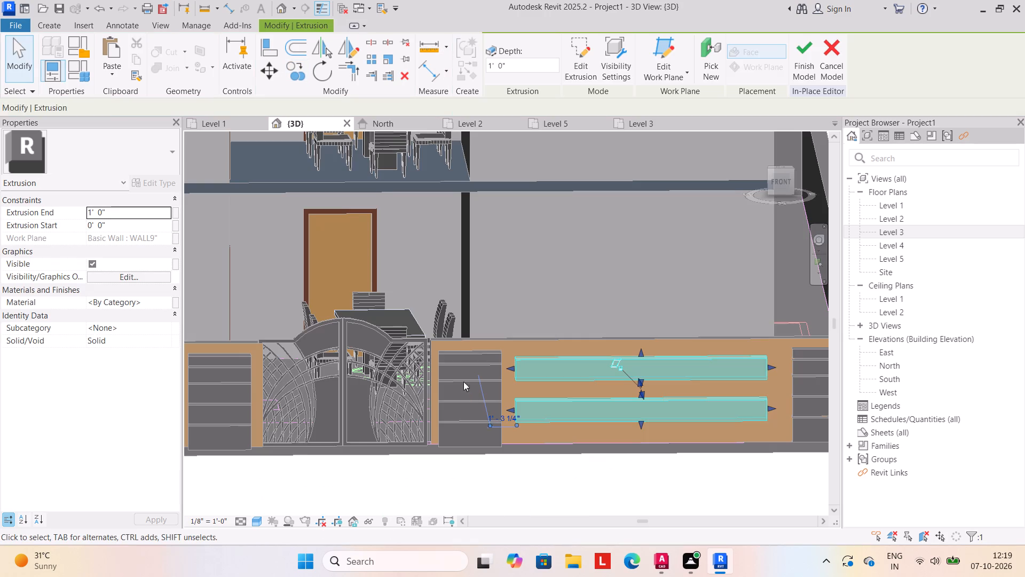
Shorten the lower band by pulling in its gate-side end.
left_click(509, 451)
left_click(516, 411)
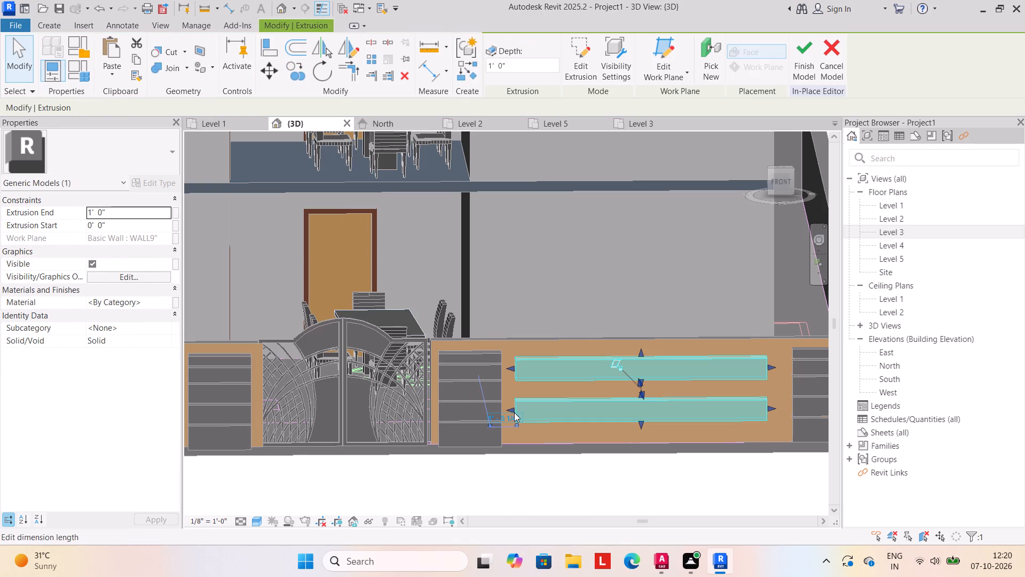
left_click_drag(510, 407, 549, 404)
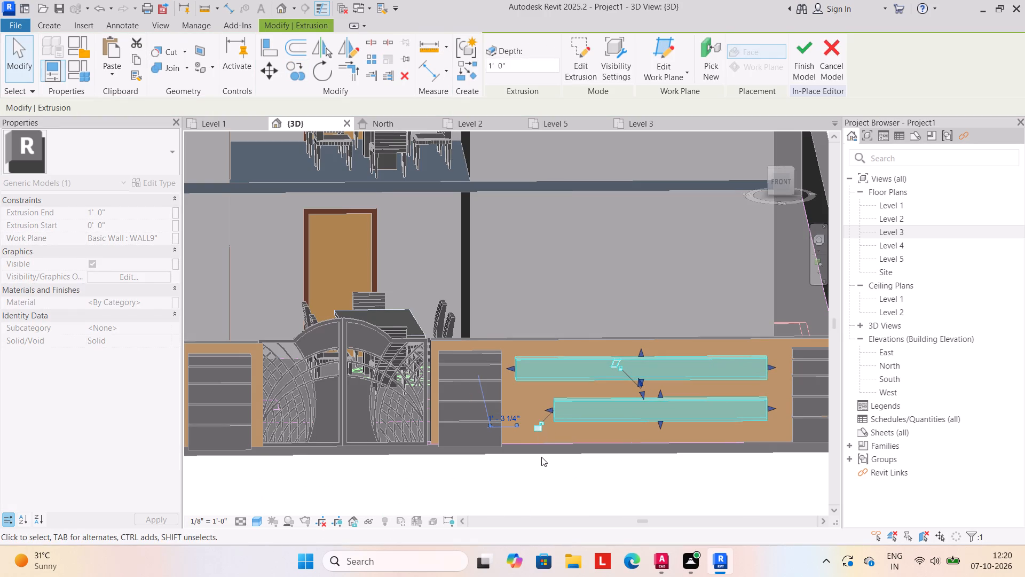
left_click(540, 460)
Finish the in-place model of the two horizontal wall bands.
scroll(539, 461, "down", 8)
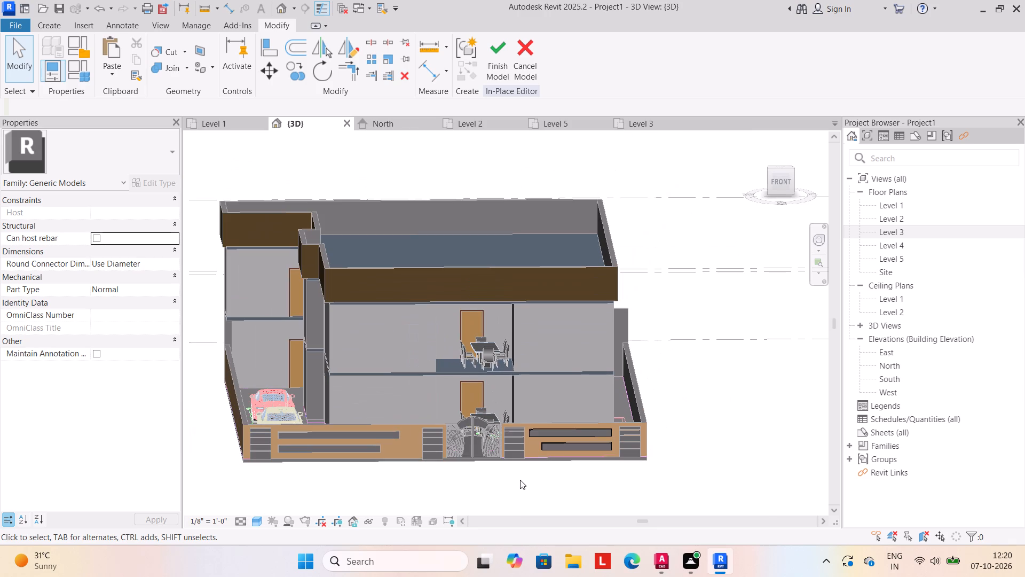
middle_click_drag(506, 516, 499, 494, "shift")
left_click(501, 58)
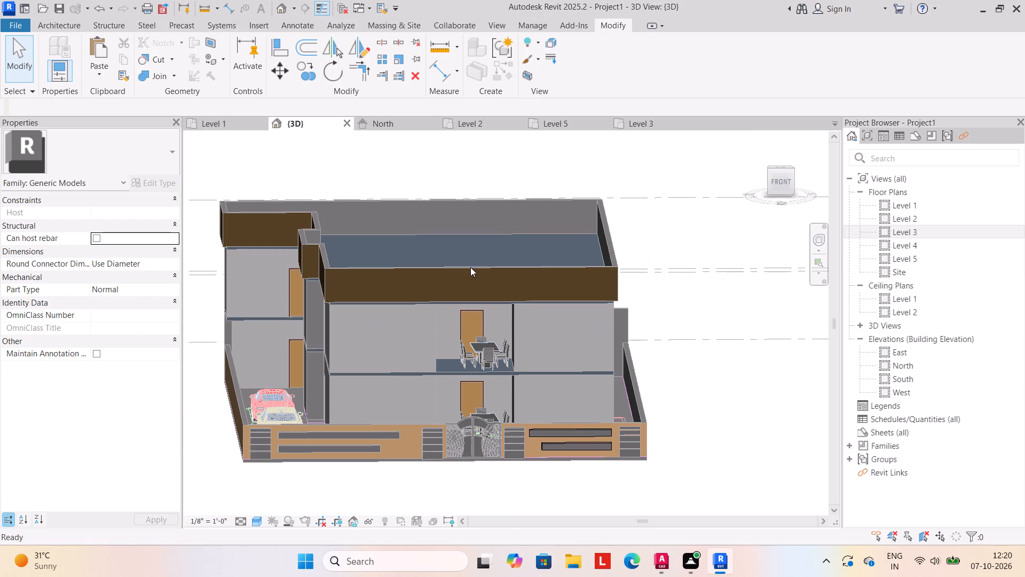
scroll(485, 486, "down", 1)
middle_click_drag(485, 486, 486, 465)
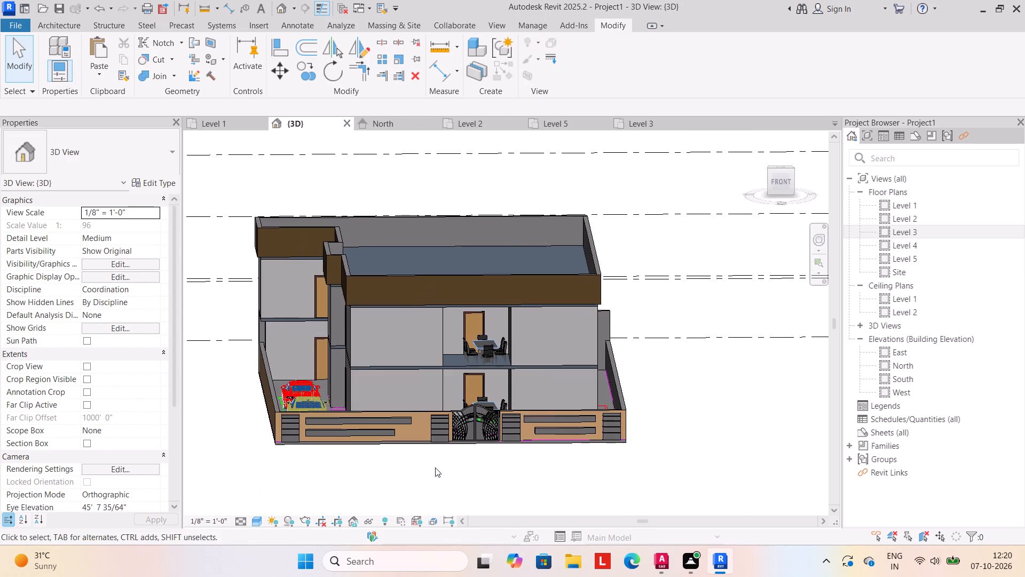
Nudge the grooved block on the car side of the gate away and back, and one increment up.
scroll(435, 467, "up", 2)
left_click(432, 411)
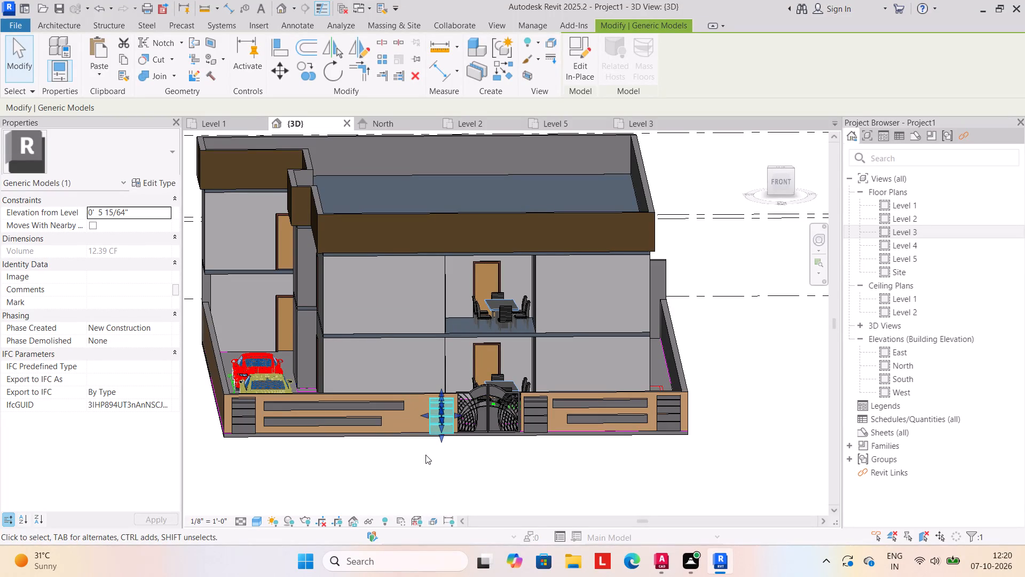
key("Left")
key("Right")
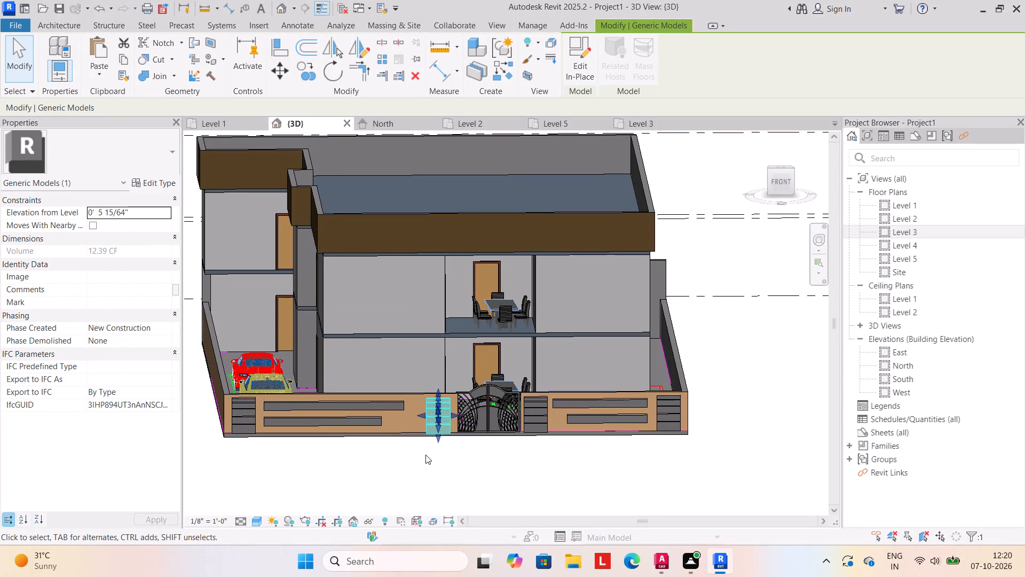
key("Up")
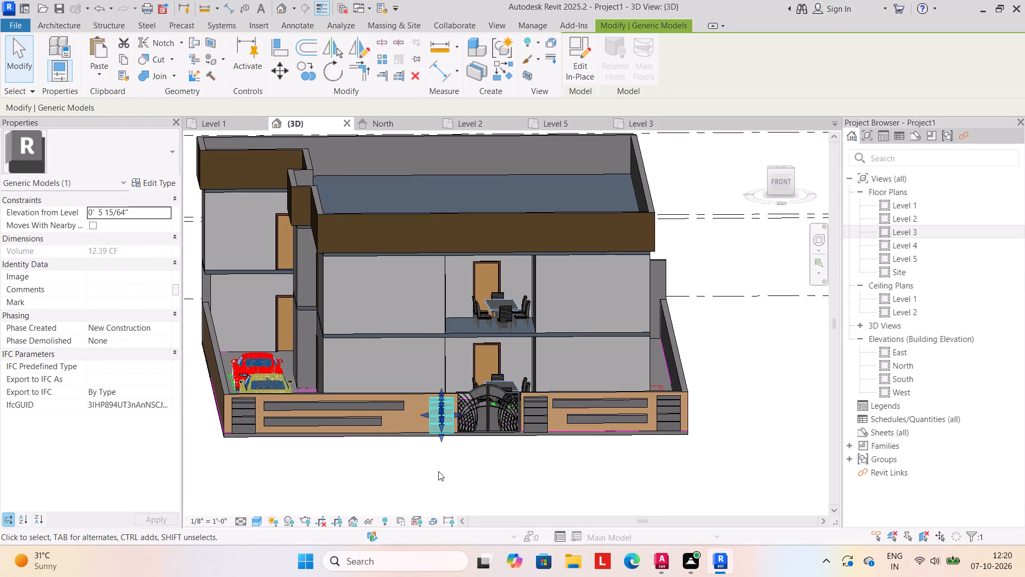
left_click(520, 458)
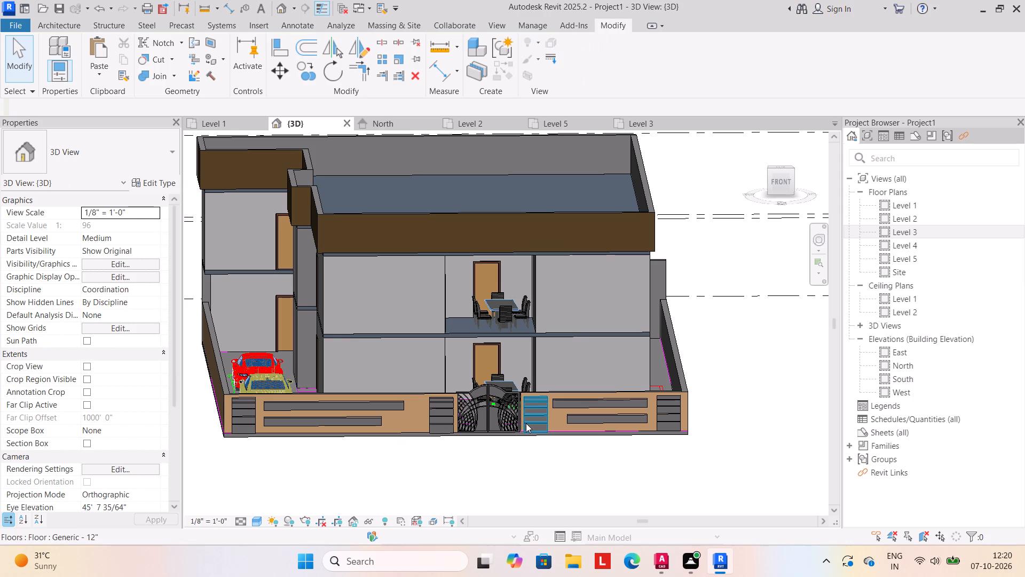
Nudge the grooved block on the gate's other side one increment up.
left_click(526, 423)
key("Up")
left_click(519, 462)
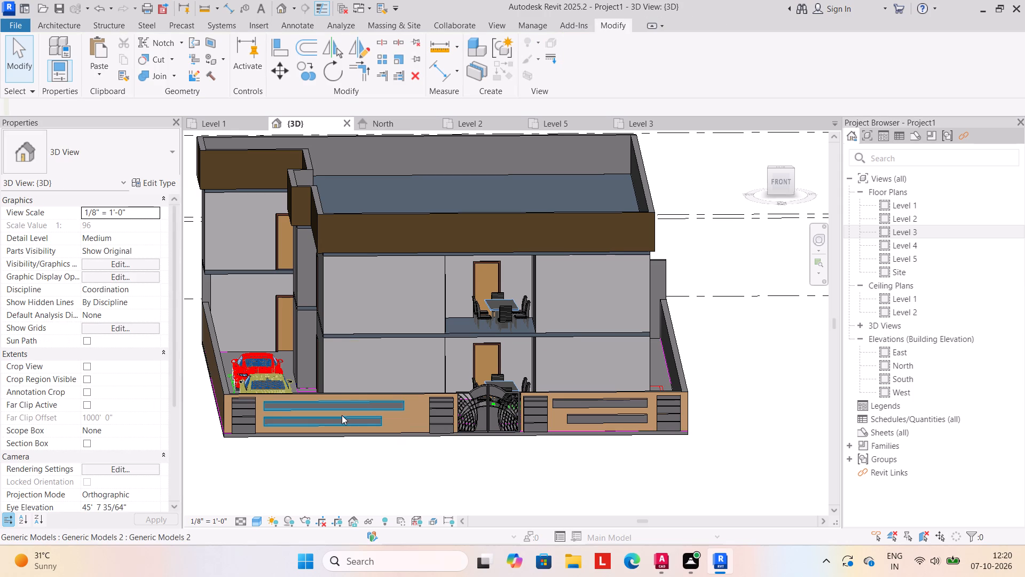
Edit the grooved block at the car-side end of the front wall in place, paint its face with Parking Stripe, and finish the model.
left_click(236, 410)
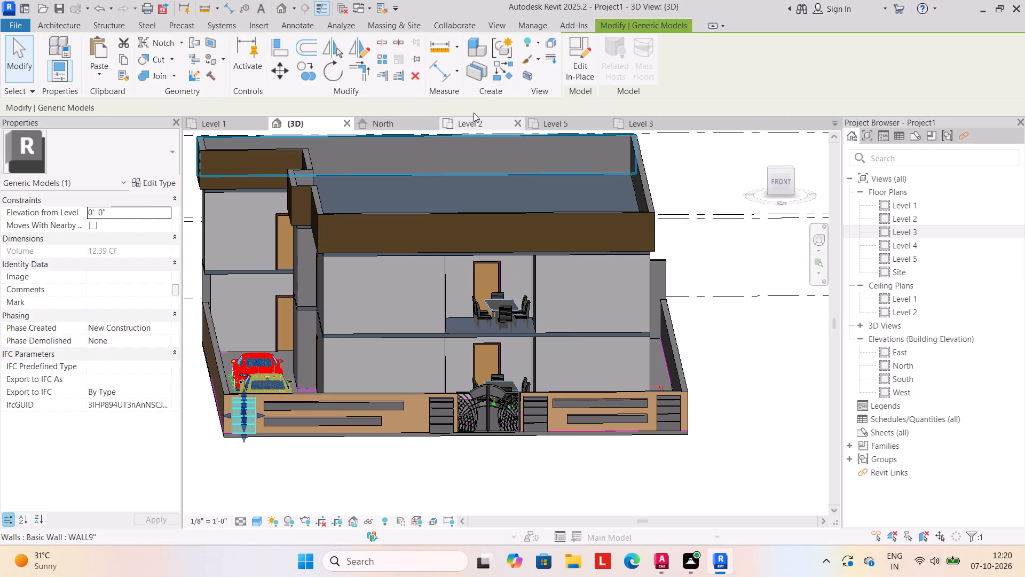
left_click(581, 63)
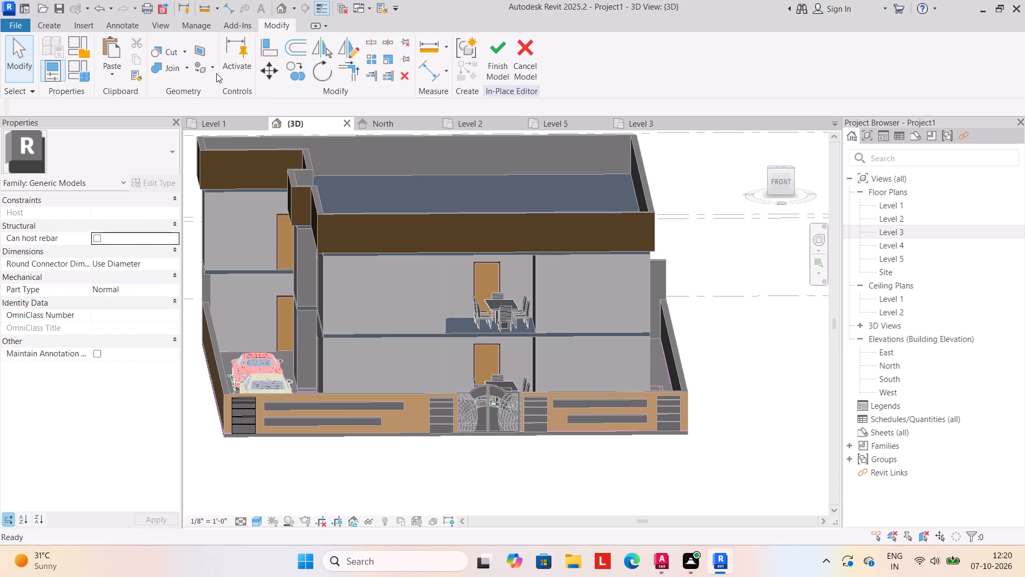
left_click(215, 73)
left_click(216, 89)
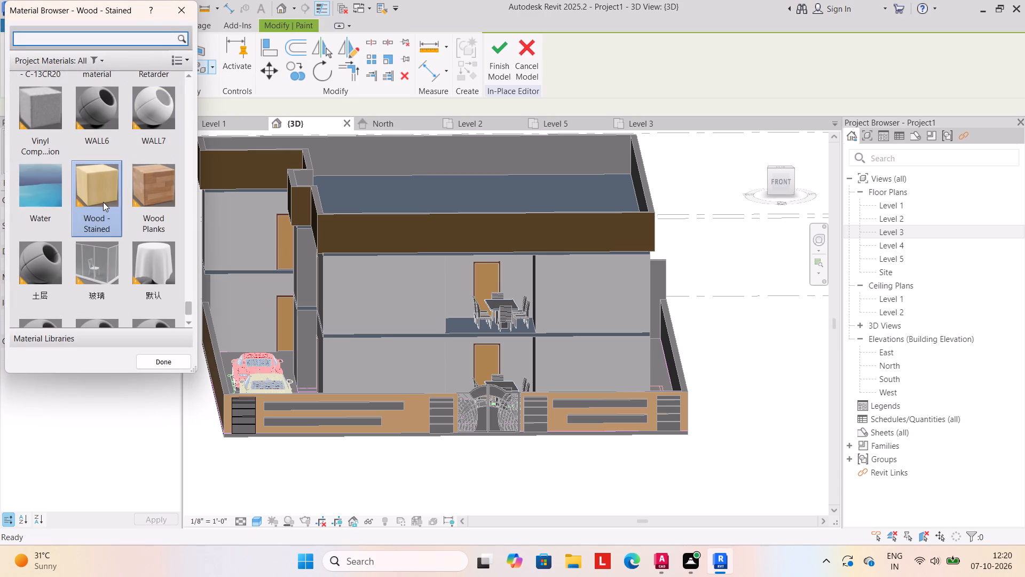
scroll(104, 221, "down", 4)
scroll(103, 224, "up", 3)
scroll(103, 227, "down", 4)
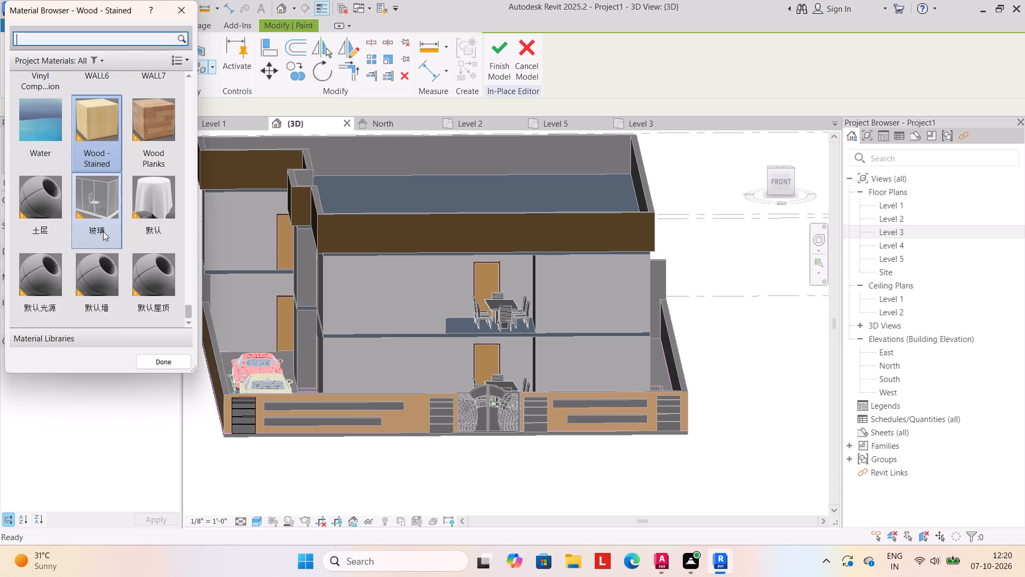
scroll(103, 231, "down", 4)
scroll(103, 231, "up", 8)
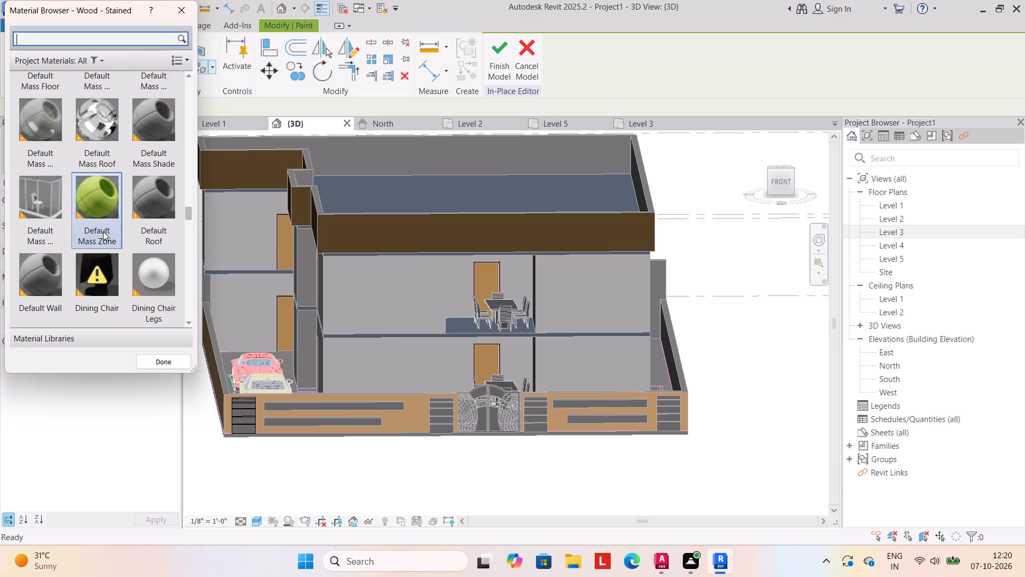
scroll(103, 232, "up", 5)
scroll(104, 232, "down", 1)
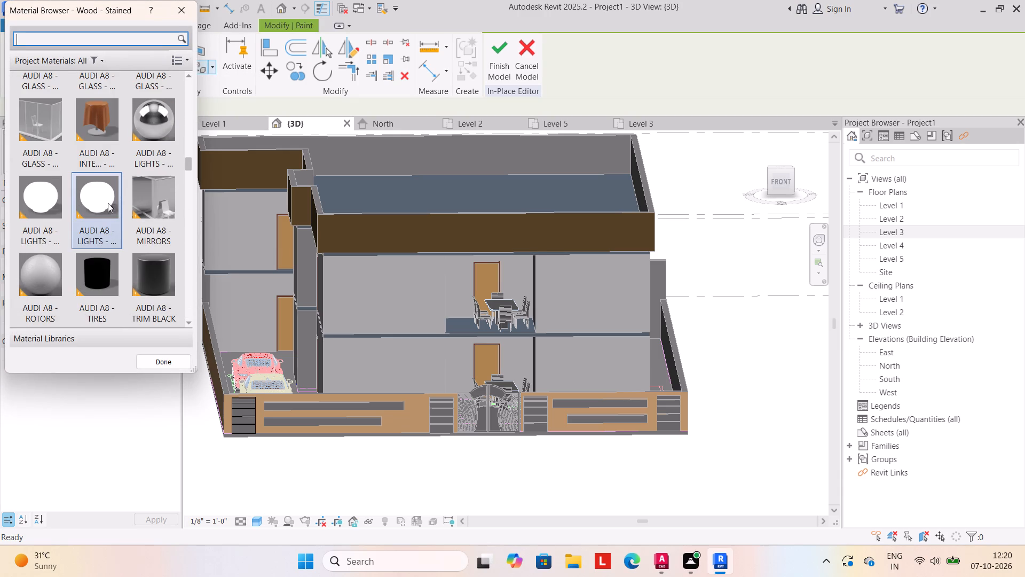
scroll(115, 221, "down", 3)
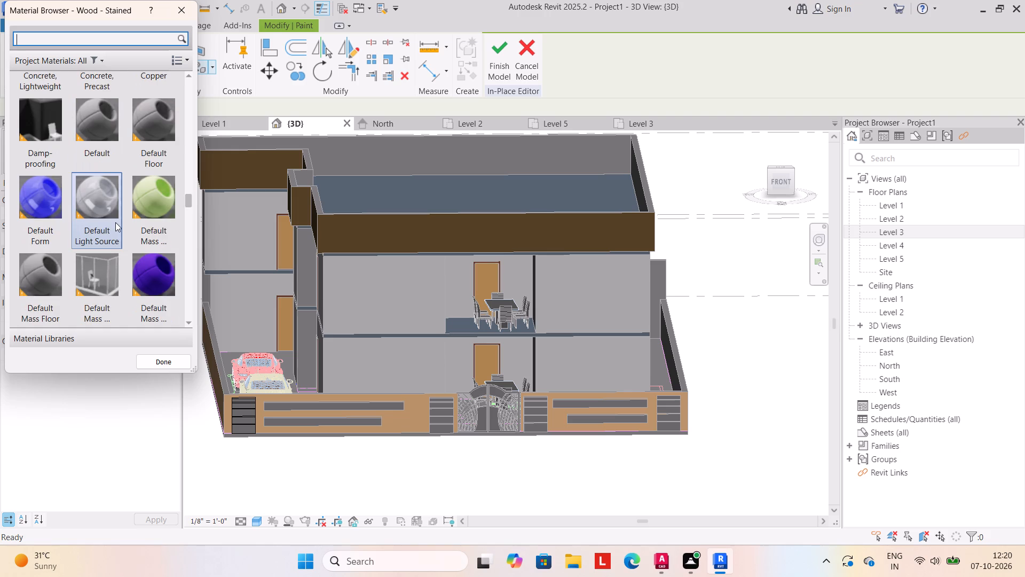
scroll(65, 209, "down", 4)
left_click(31, 196)
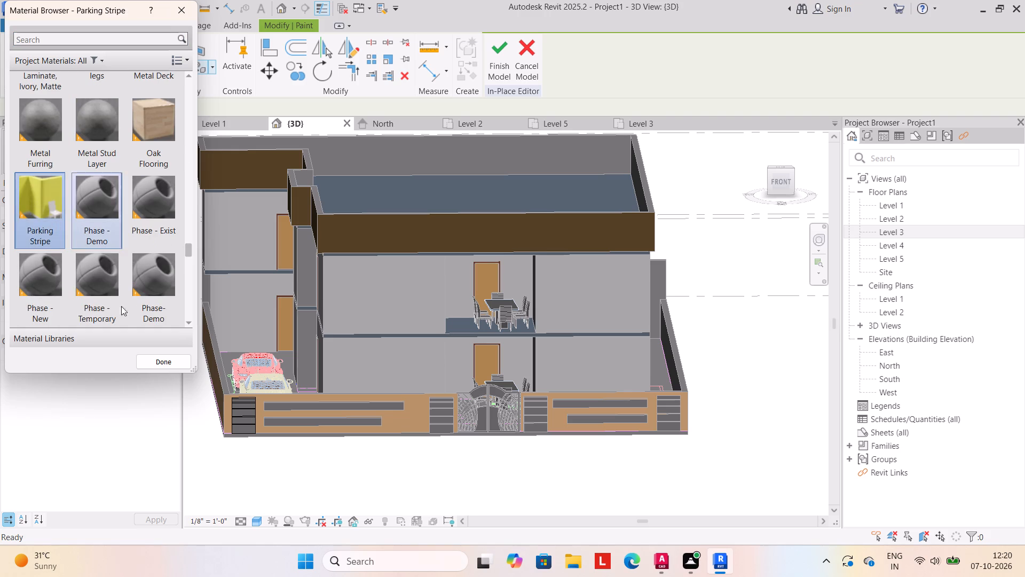
left_click(238, 406)
left_click(242, 425)
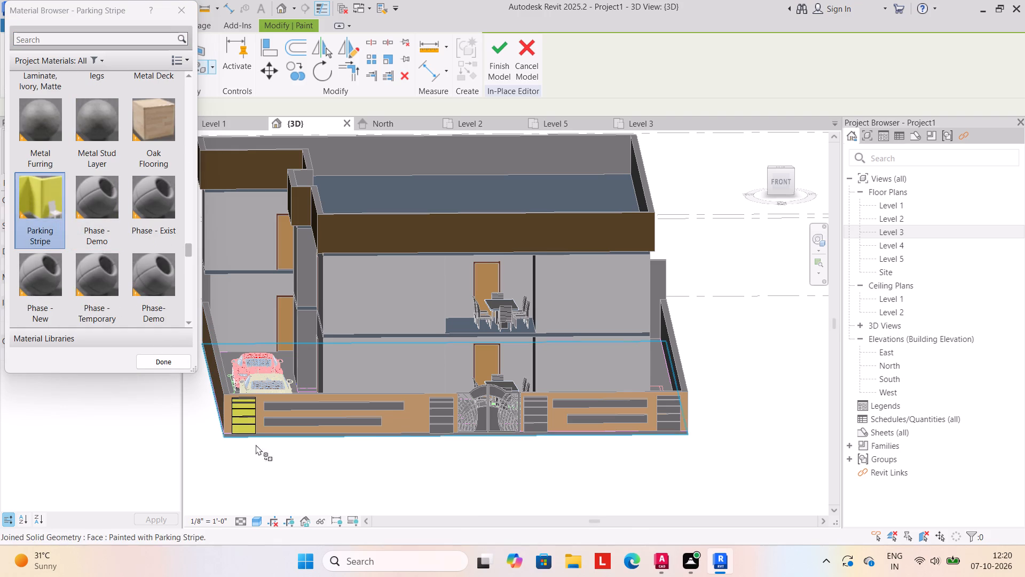
left_click(492, 41)
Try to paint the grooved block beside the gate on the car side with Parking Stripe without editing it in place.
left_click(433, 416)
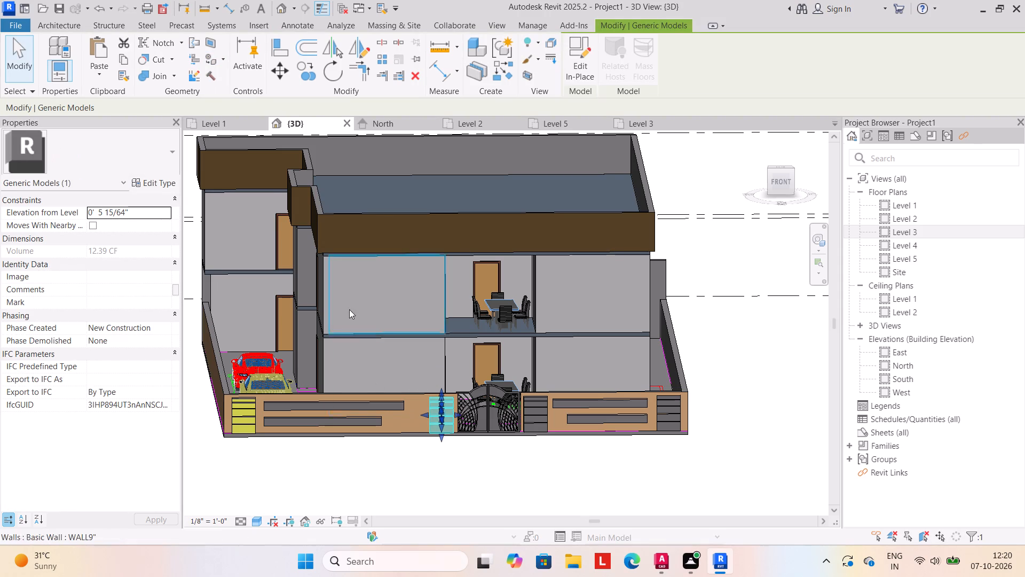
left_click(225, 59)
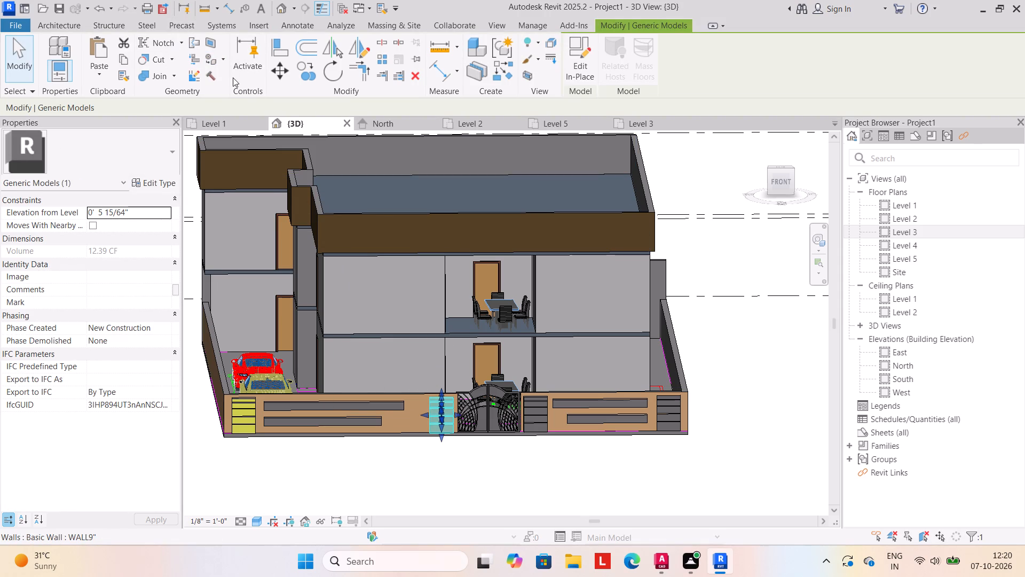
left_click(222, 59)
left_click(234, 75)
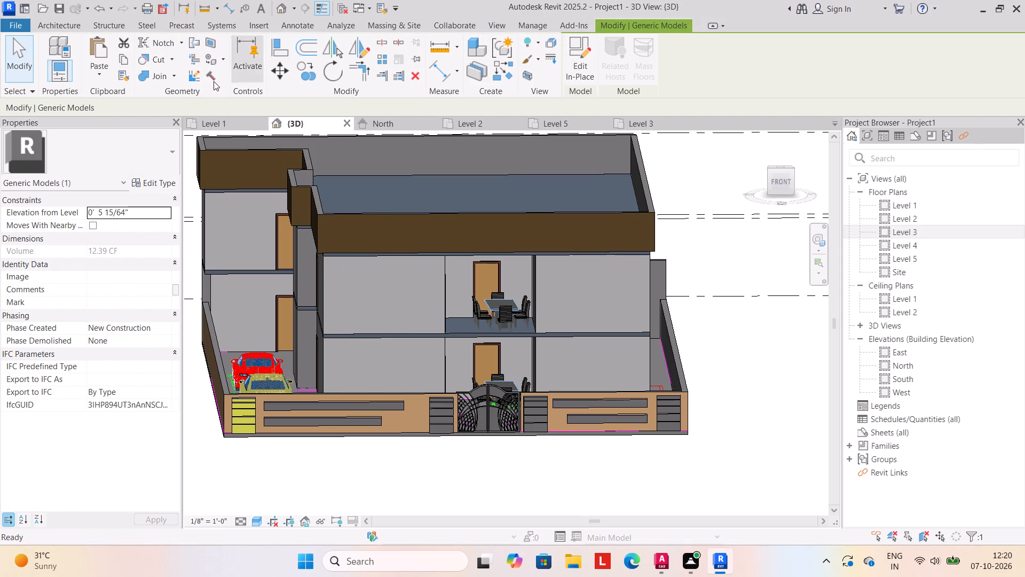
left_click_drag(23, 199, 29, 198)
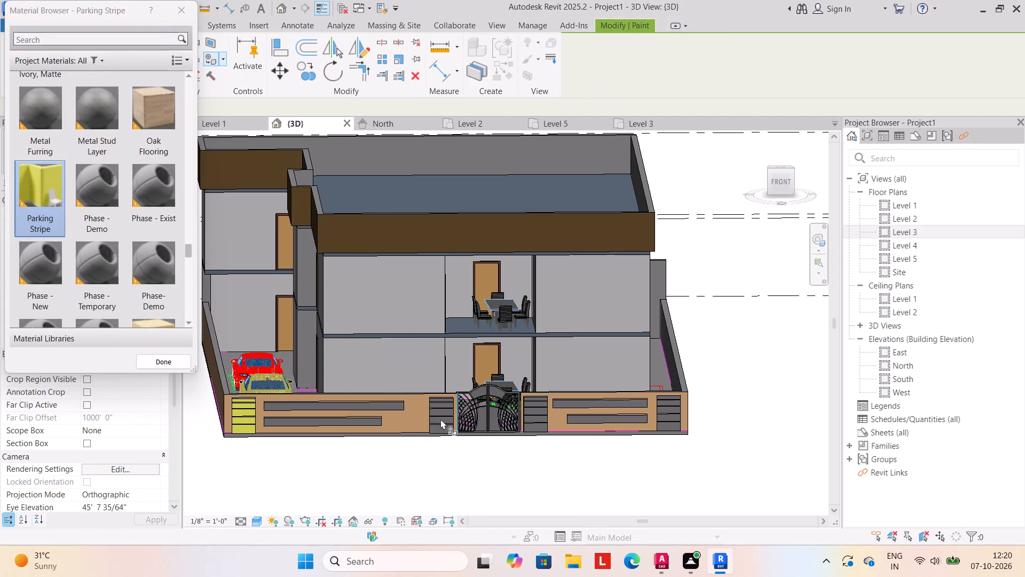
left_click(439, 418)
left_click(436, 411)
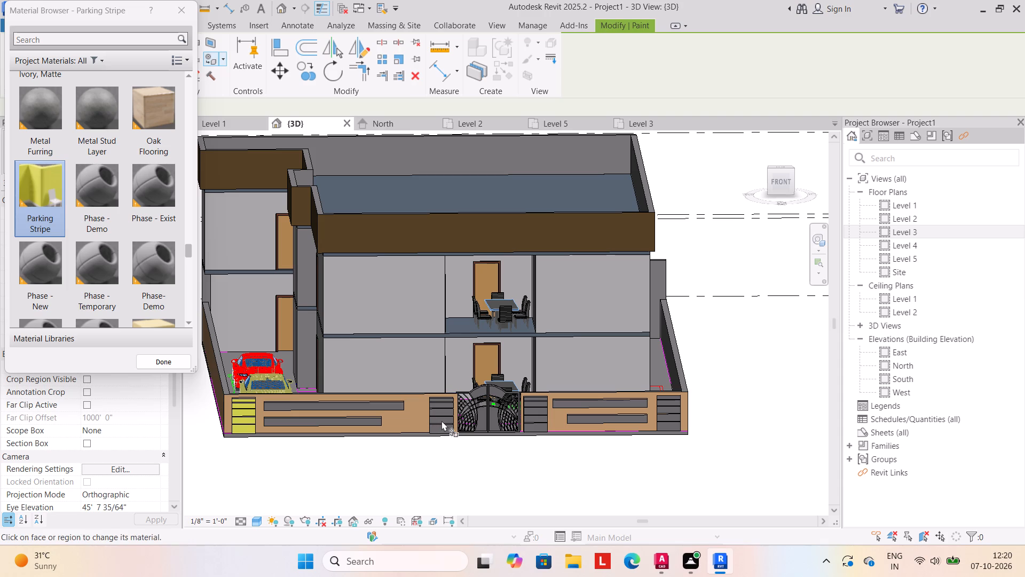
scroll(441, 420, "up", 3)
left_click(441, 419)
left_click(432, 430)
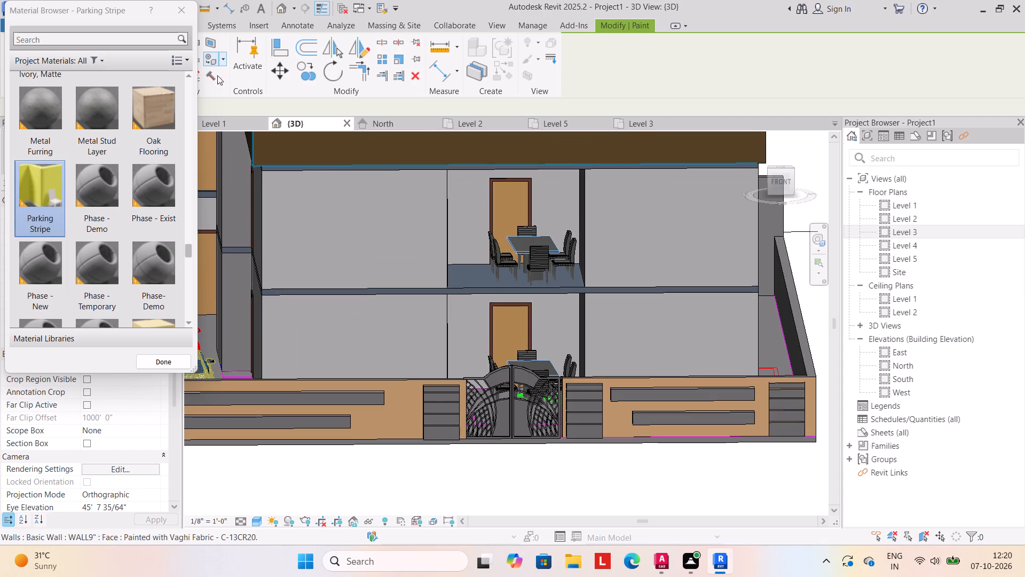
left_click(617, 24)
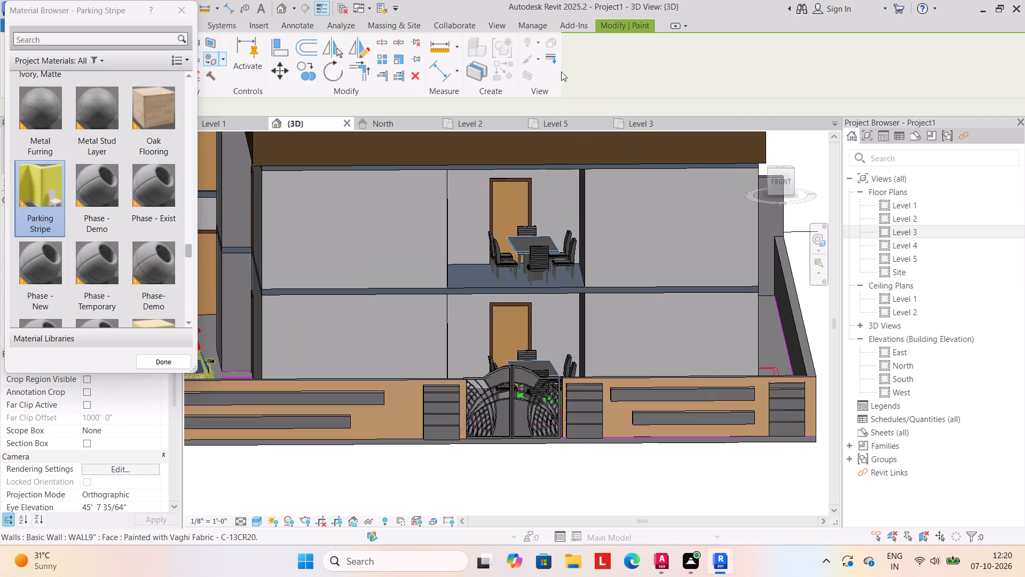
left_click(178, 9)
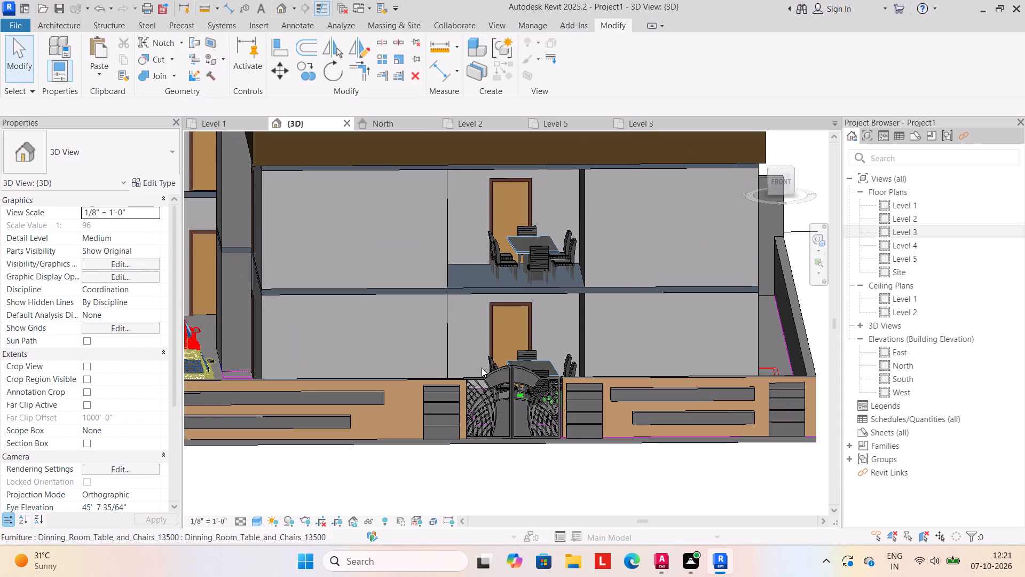
Edit the car-side grooved block beside the gate in place, paint its face with Parking Stripe, and finish the model.
left_click(452, 399)
left_click(577, 37)
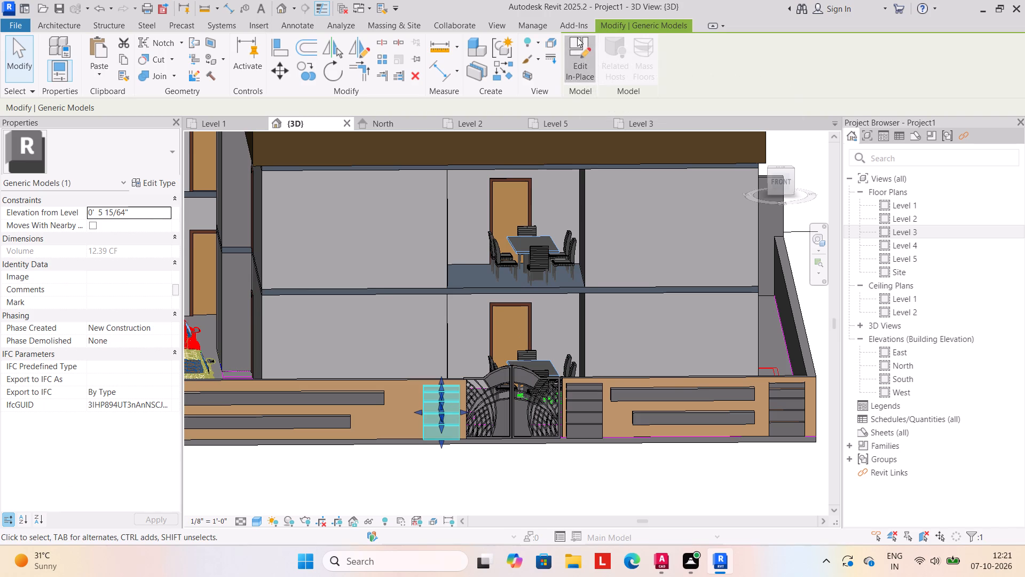
left_click(210, 67)
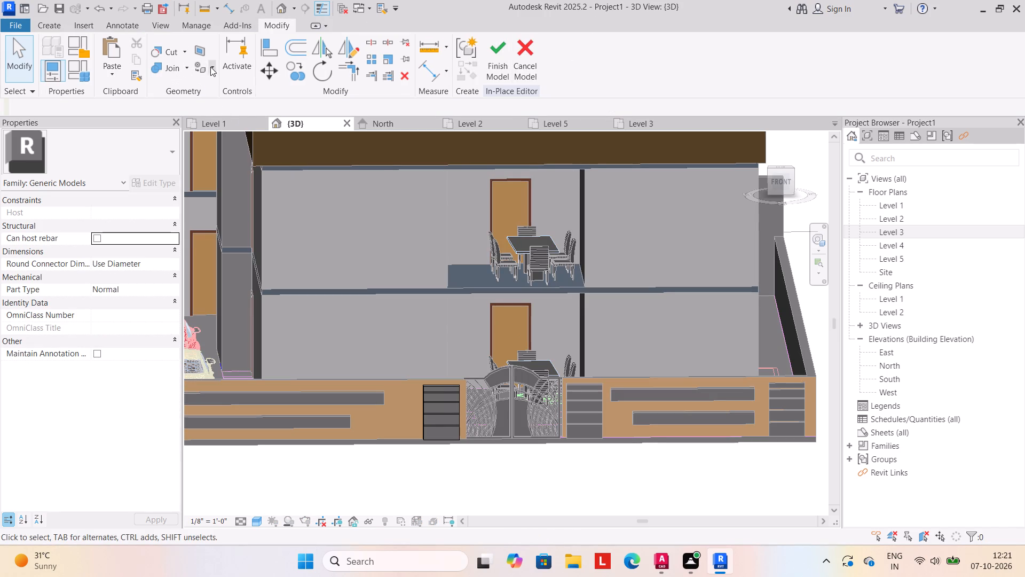
left_click(222, 94)
left_click(42, 185)
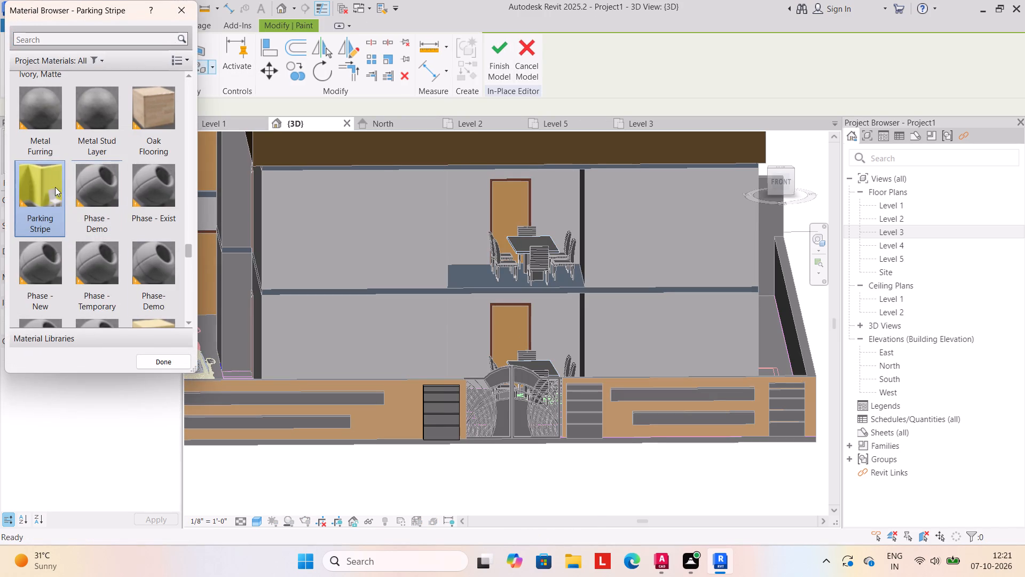
left_click(441, 409)
left_click(438, 385)
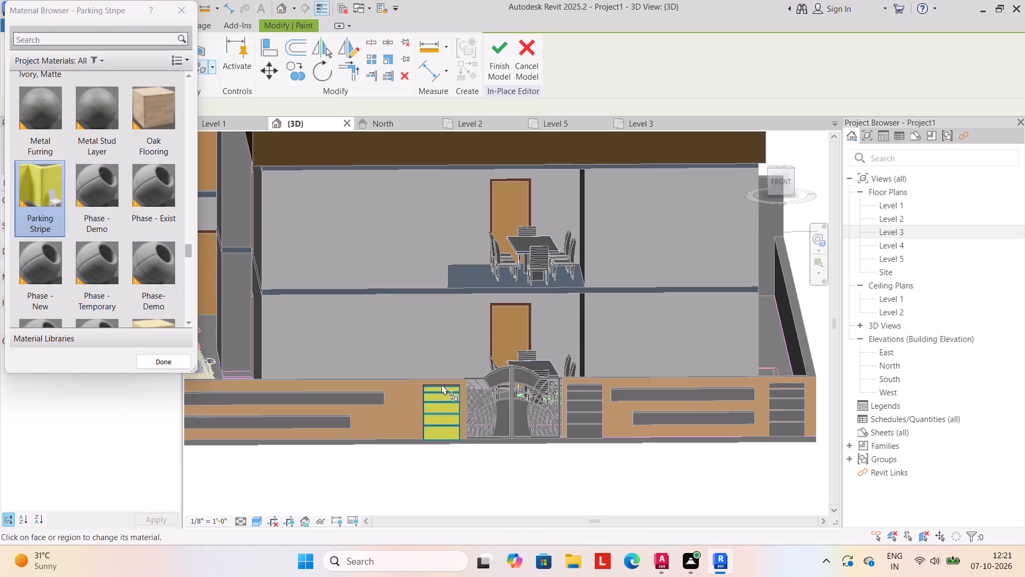
left_click(505, 54)
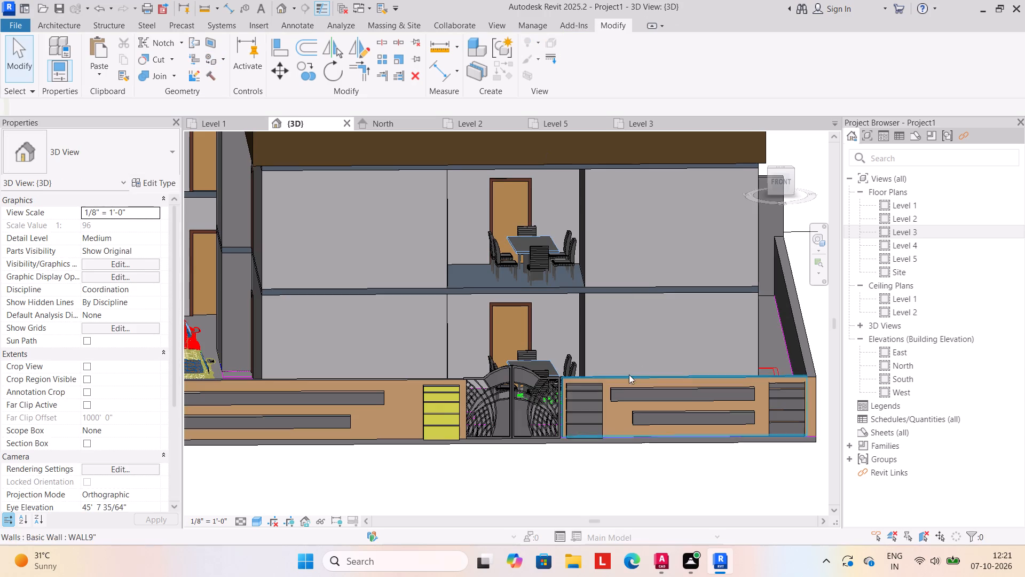
Edit the grooved block at the wall end farthest from the cars in place, paint it with Parking Stripe, and finish the model.
left_click(591, 394)
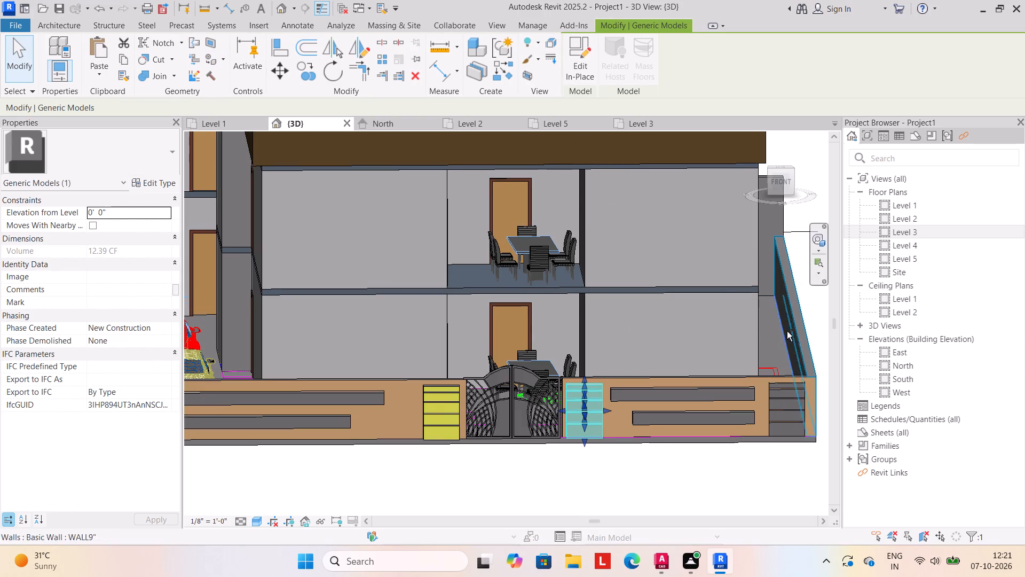
left_click(788, 422, "ctrl")
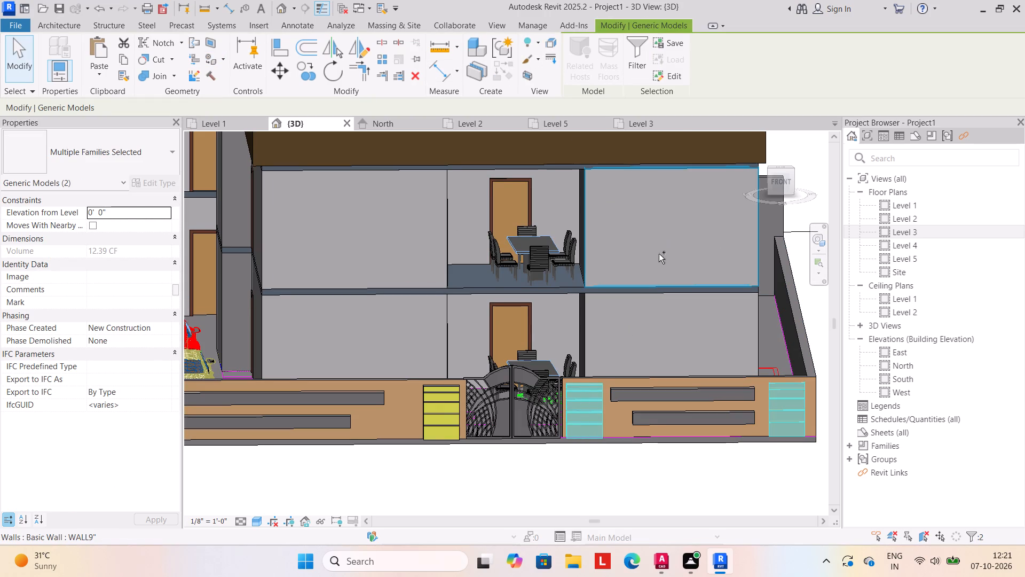
left_click(785, 416)
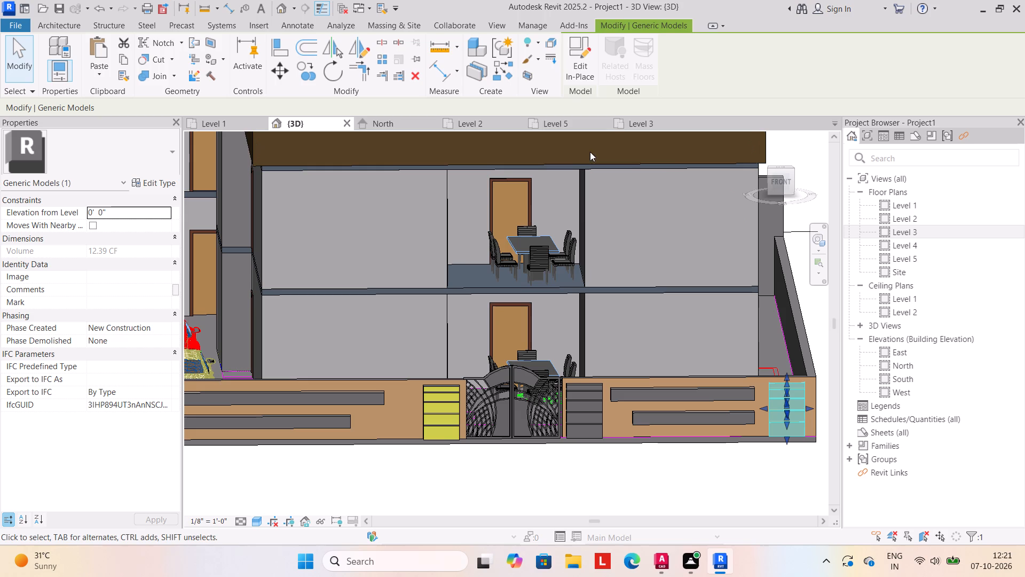
left_click(573, 74)
left_click(211, 69)
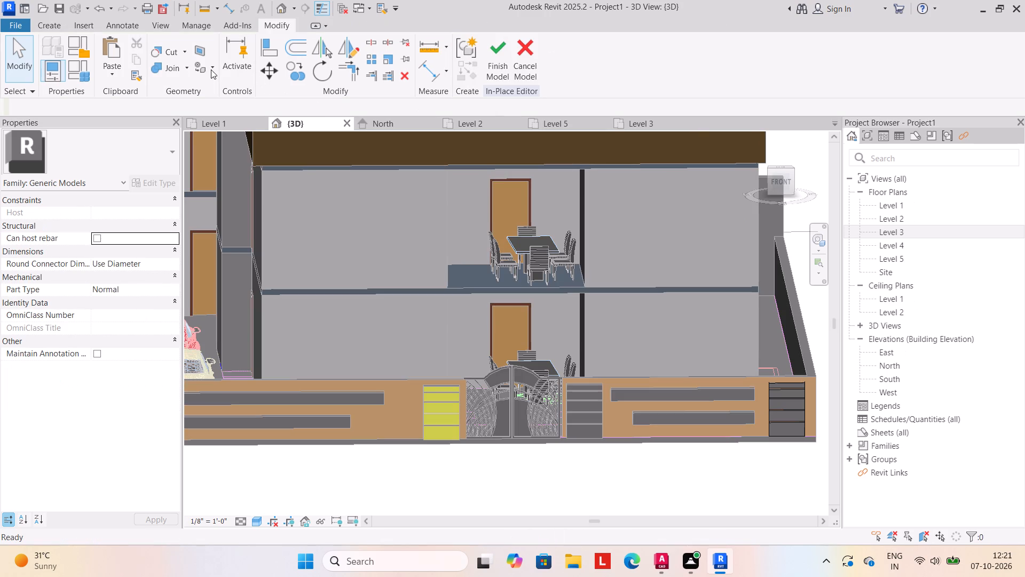
left_click(212, 84)
left_click(23, 188)
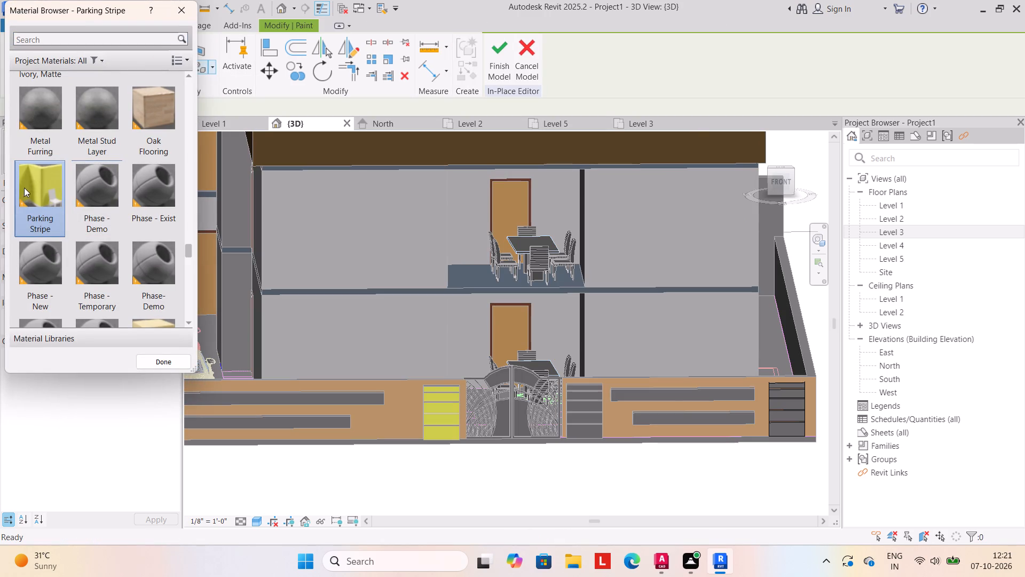
left_click(796, 425)
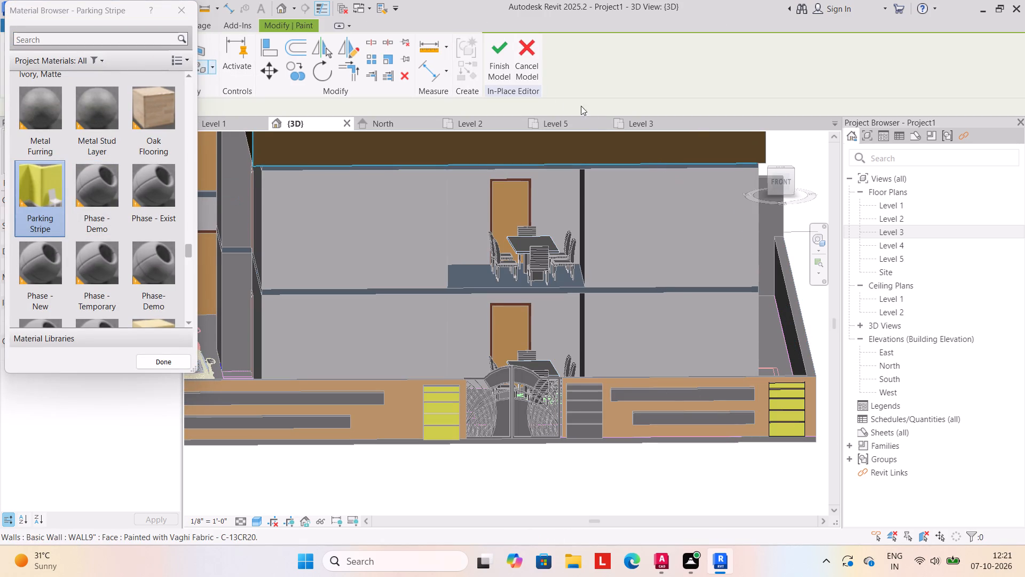
left_click(499, 74)
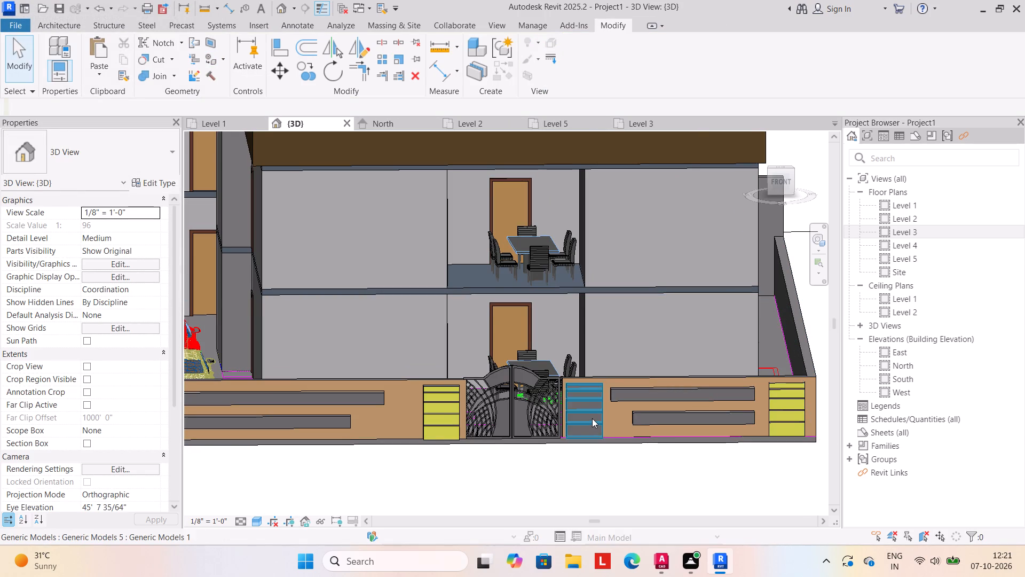
Edit the remaining unpainted grooved block beside the gate in place, paint its face with Parking Stripe, and finish the model.
left_click(592, 418)
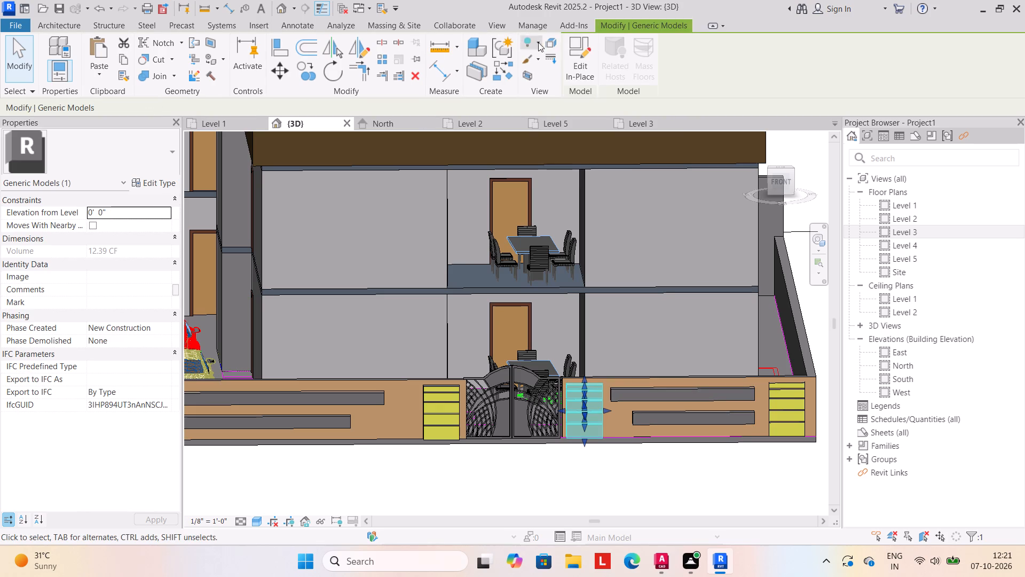
left_click(570, 44)
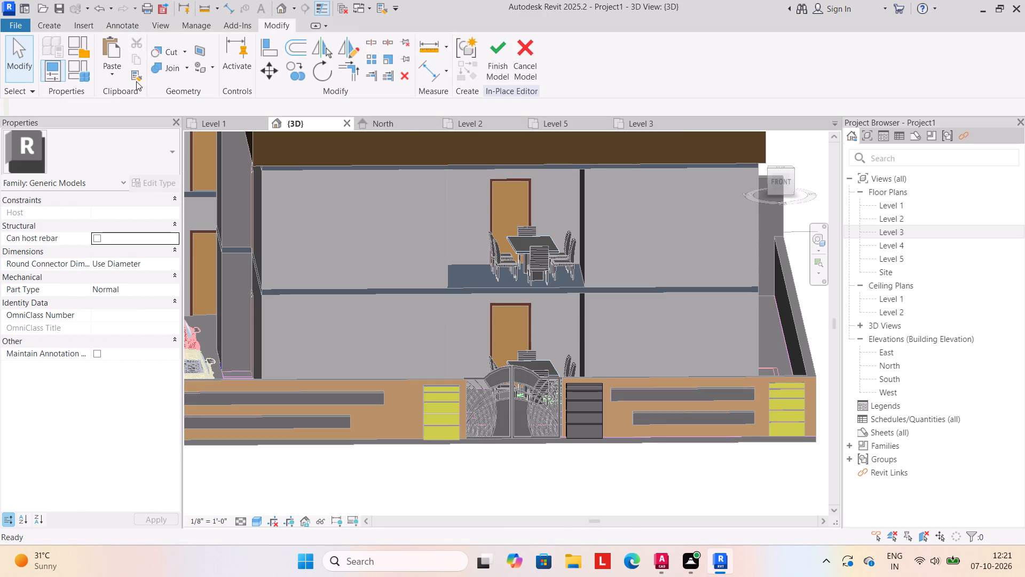
left_click(210, 63)
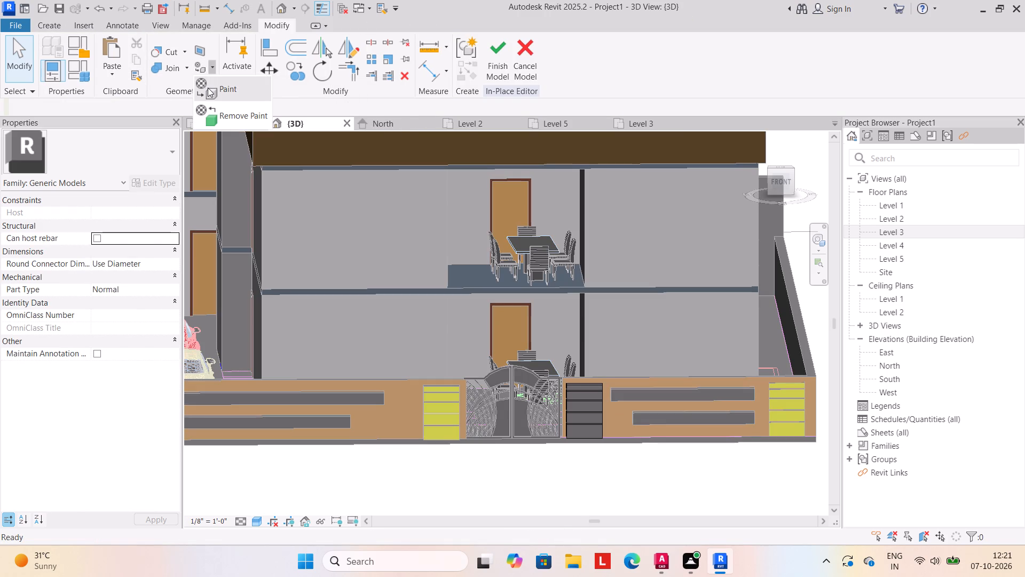
left_click(216, 91)
left_click_drag(13, 159, 30, 161)
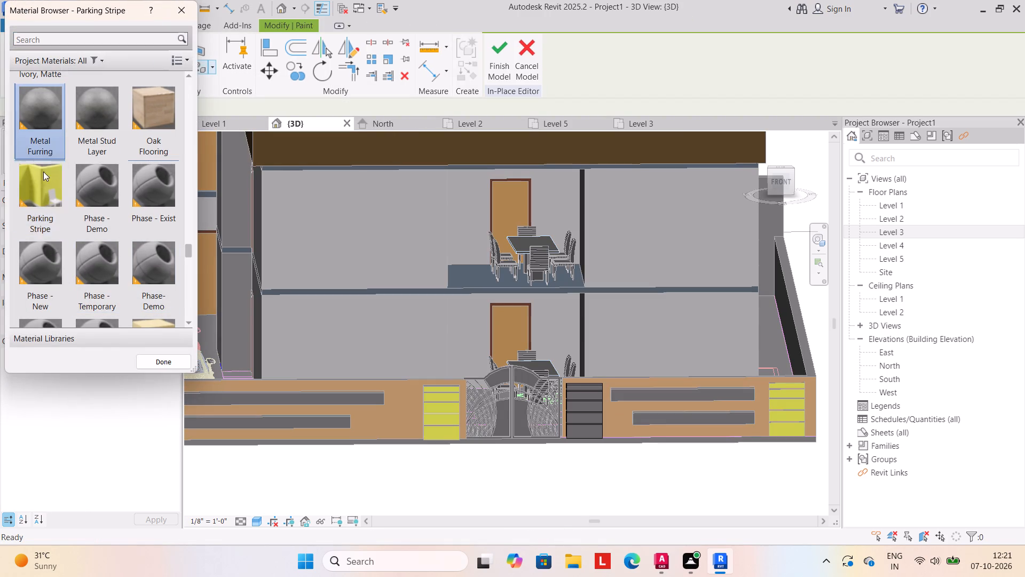
left_click(585, 409)
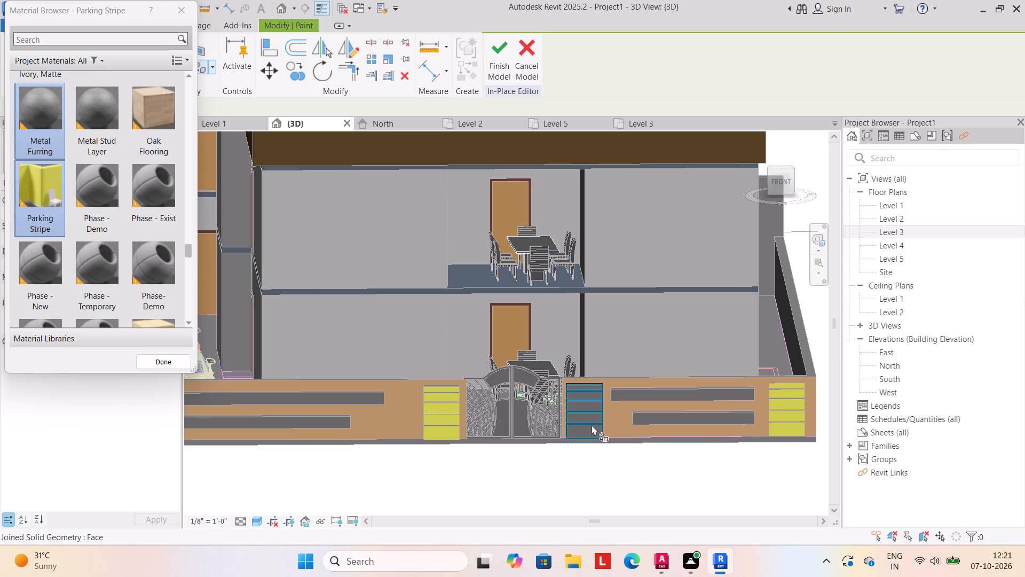
left_click(592, 425)
left_click(503, 68)
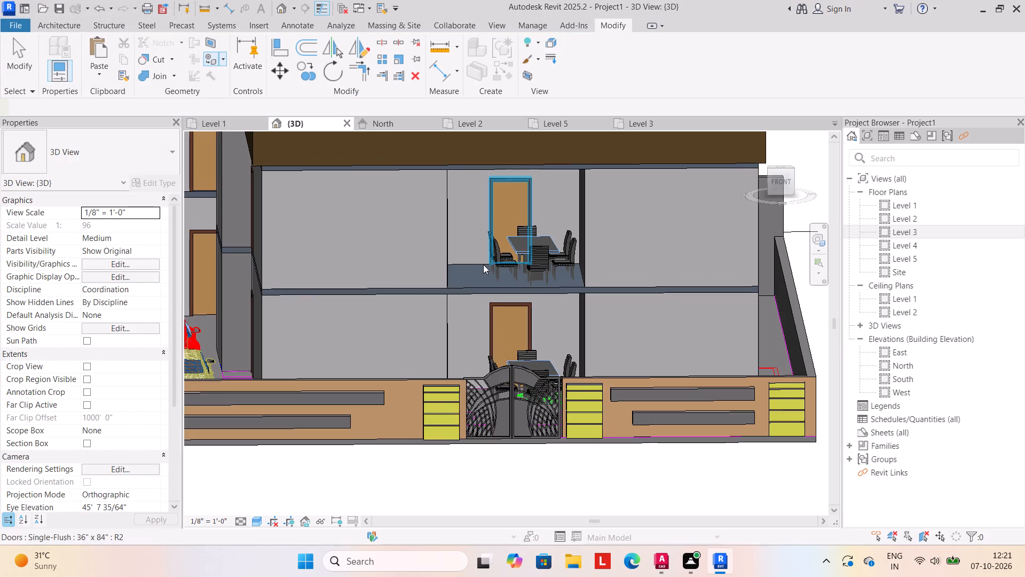
Edit the pair of horizontal bands on the wall section away from the cars in place, paint them with Blanket, and finish the model.
left_click(344, 409)
scroll(349, 412, "down", 3)
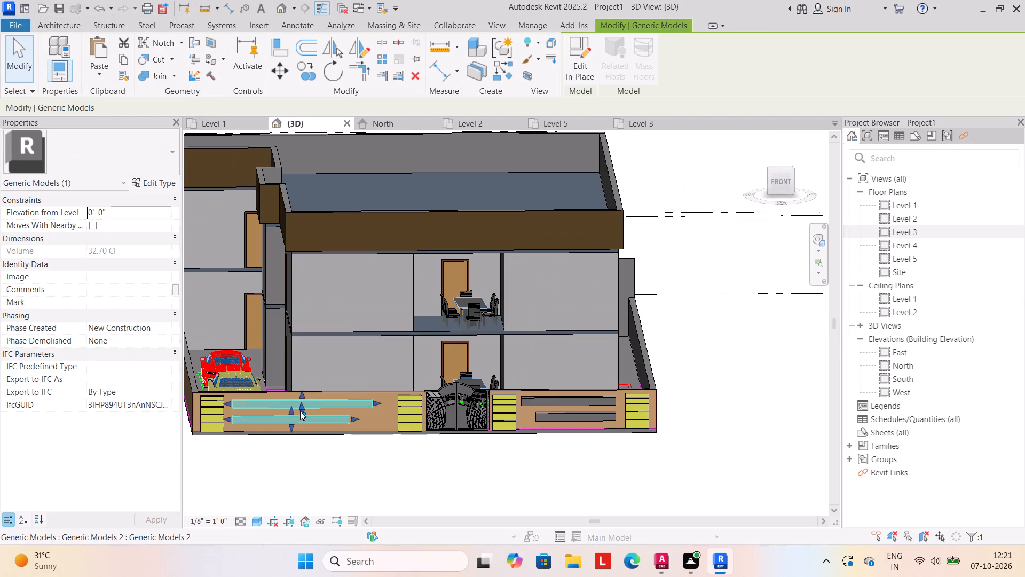
left_click(592, 416, "ctrl")
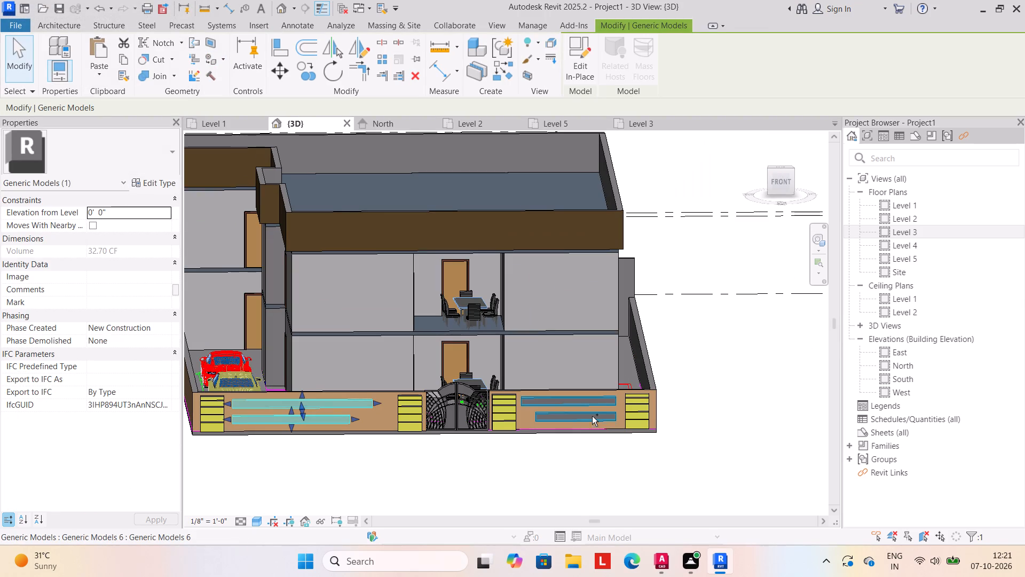
left_click(550, 411)
left_click(584, 48)
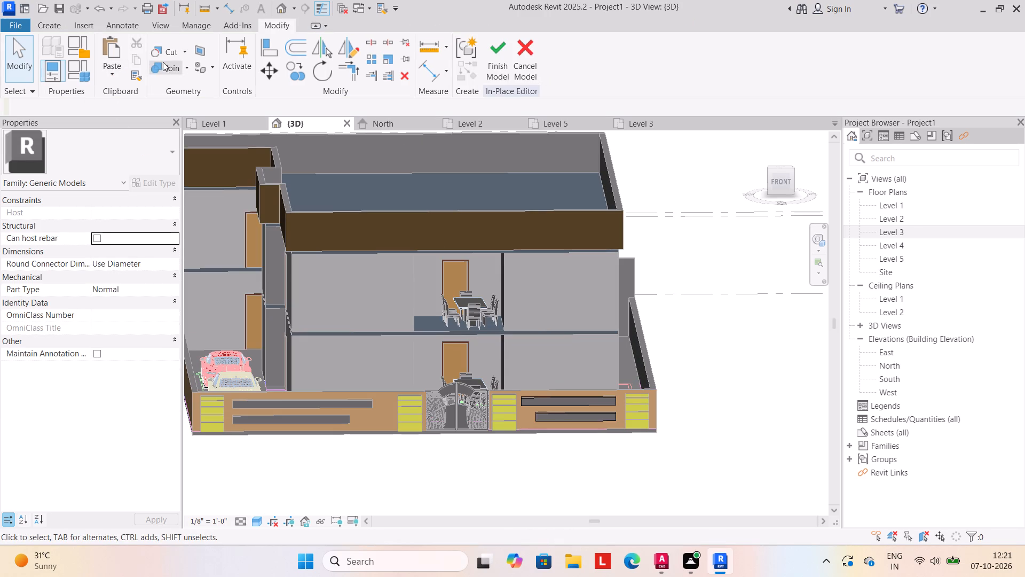
left_click(186, 65)
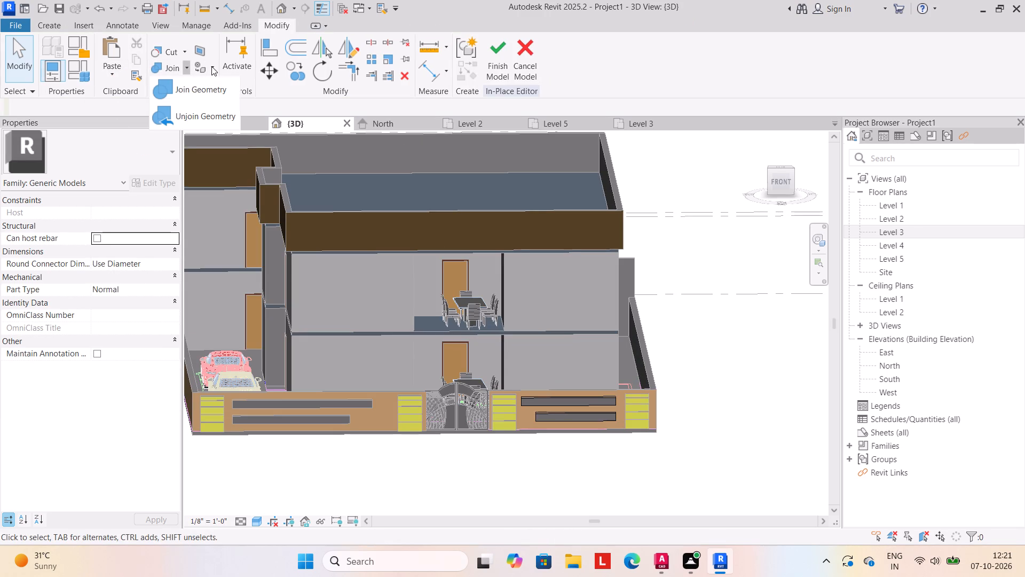
left_click(211, 66)
left_click(217, 87)
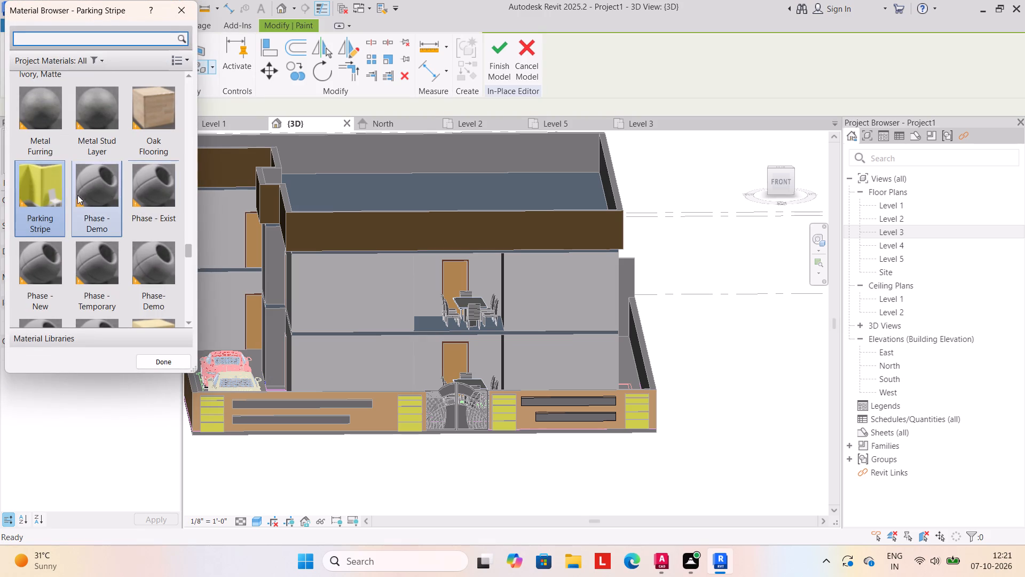
scroll(91, 214, "down", 4)
scroll(96, 223, "up", 1)
scroll(97, 227, "down", 12)
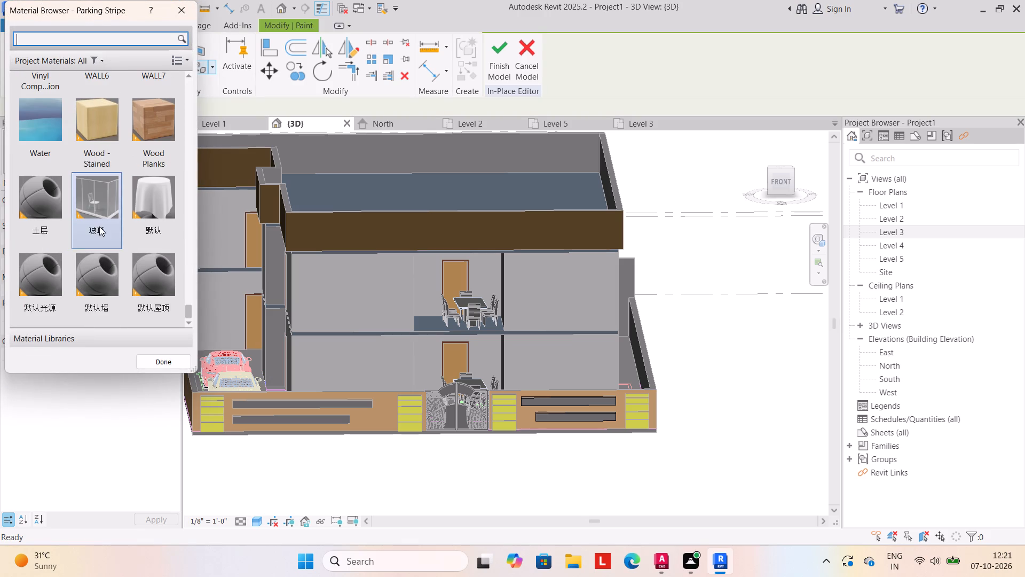
scroll(135, 214, "down", 6)
scroll(135, 215, "up", 7)
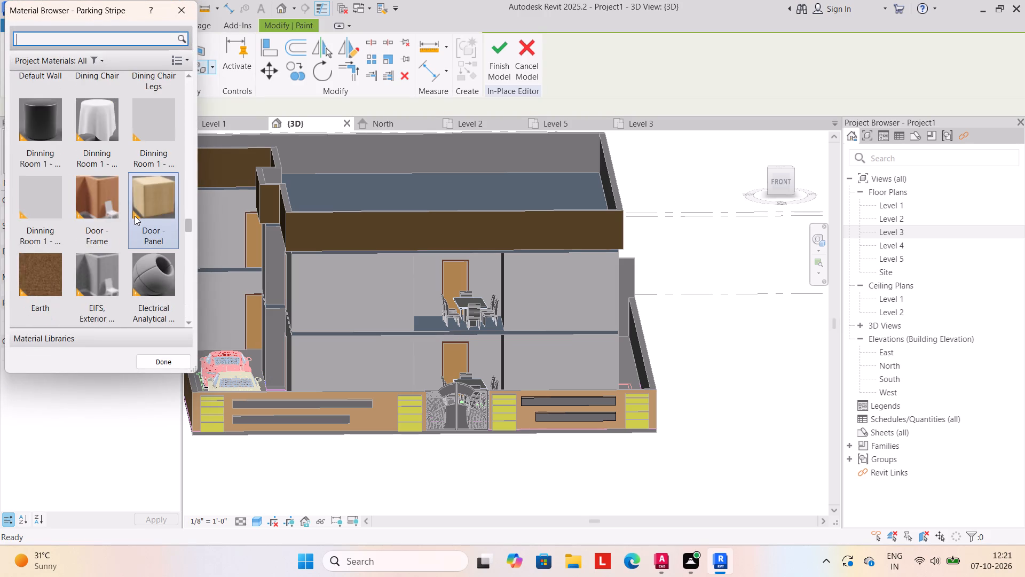
scroll(135, 217, "up", 15)
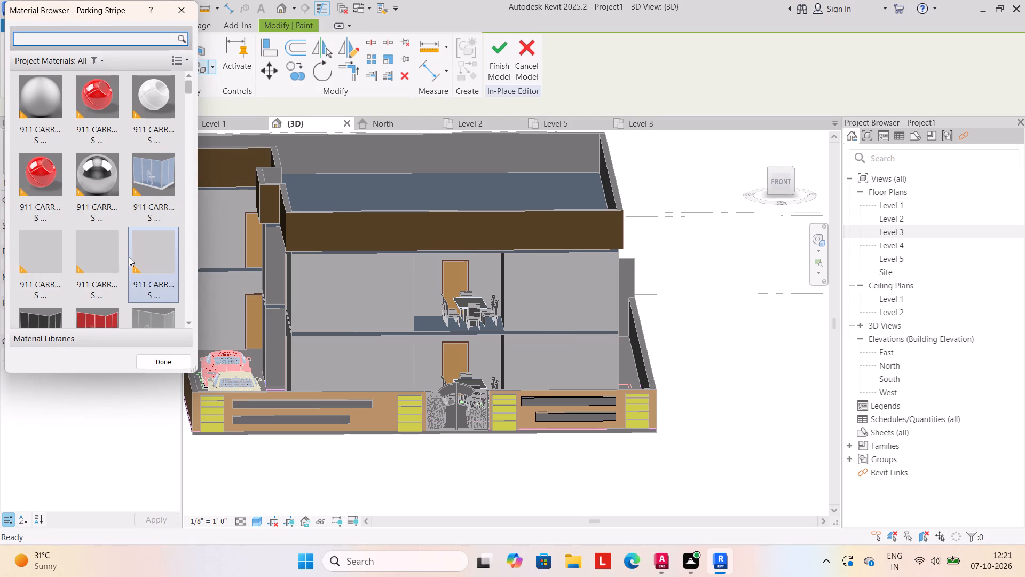
scroll(133, 211, "up", 4)
scroll(135, 219, "down", 5)
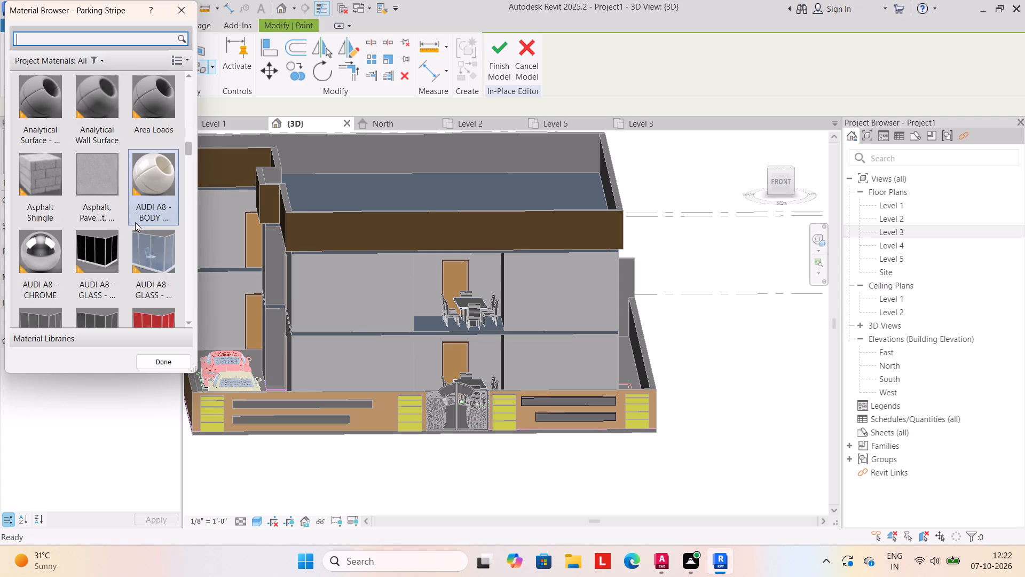
scroll(135, 227, "down", 2)
left_click(141, 235)
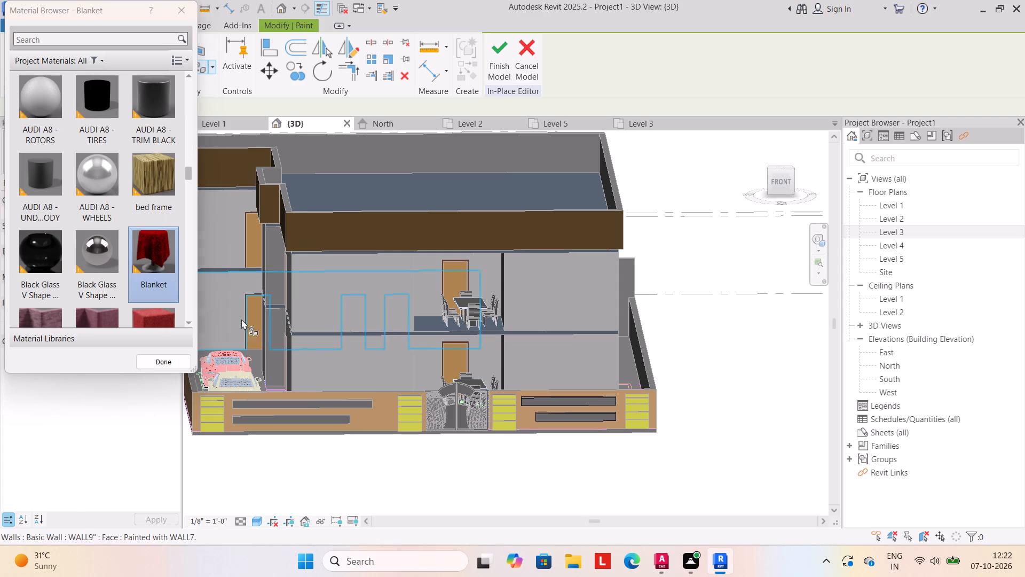
left_click(573, 417)
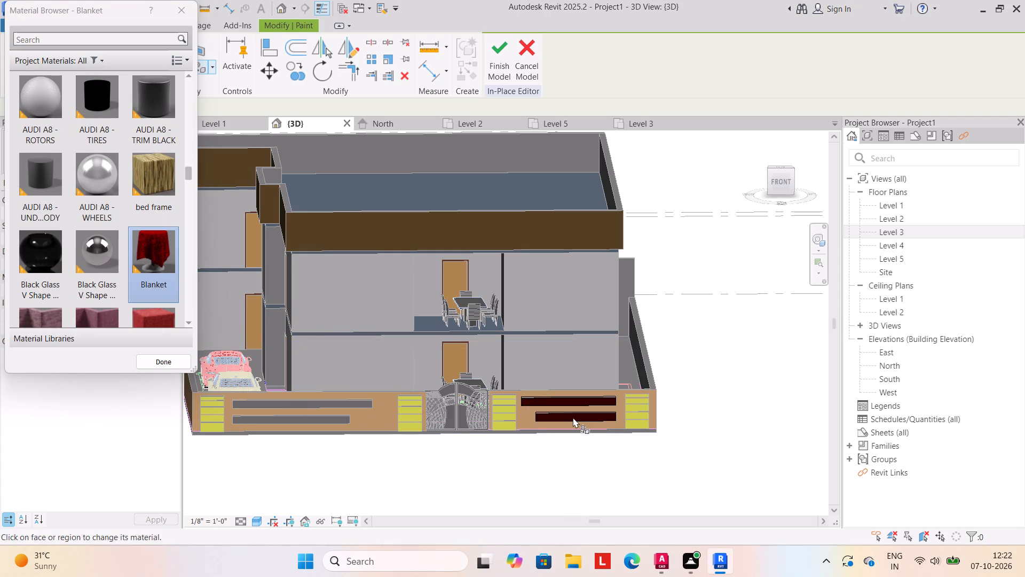
left_click(501, 64)
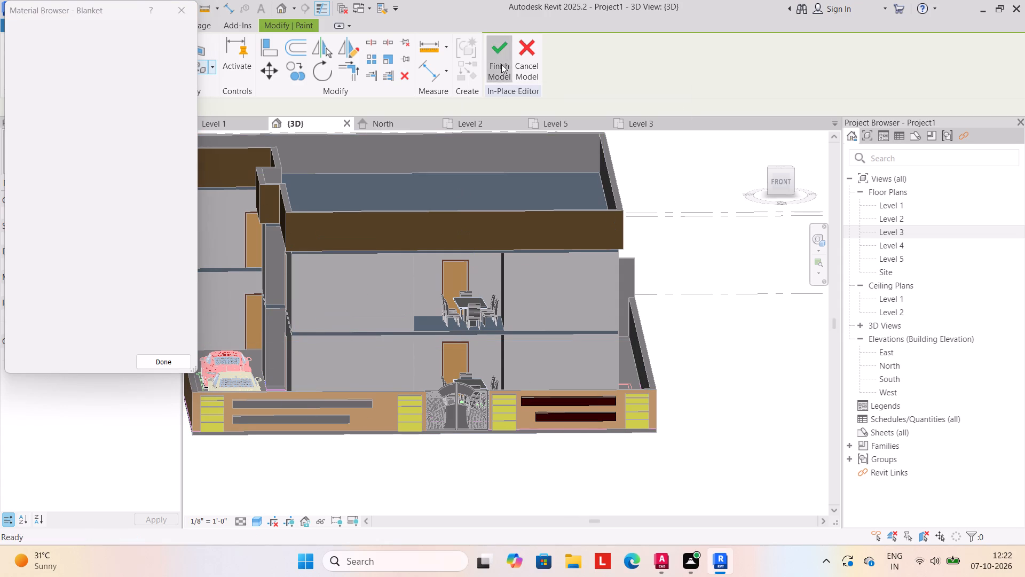
Edit the car-side pair of horizontal bands in place, paint them with Blanket, and finish the model.
left_click(317, 416)
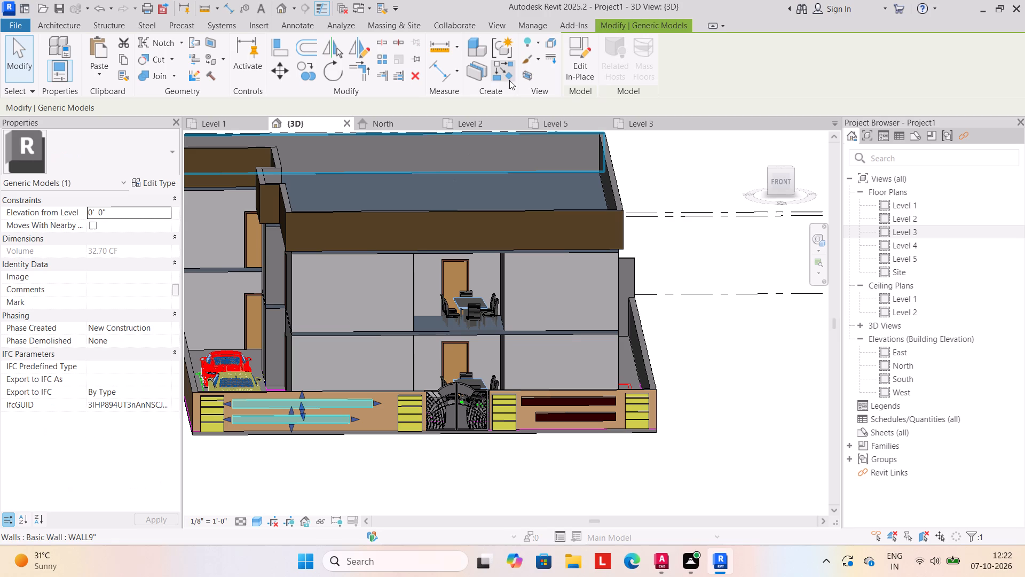
left_click(581, 50)
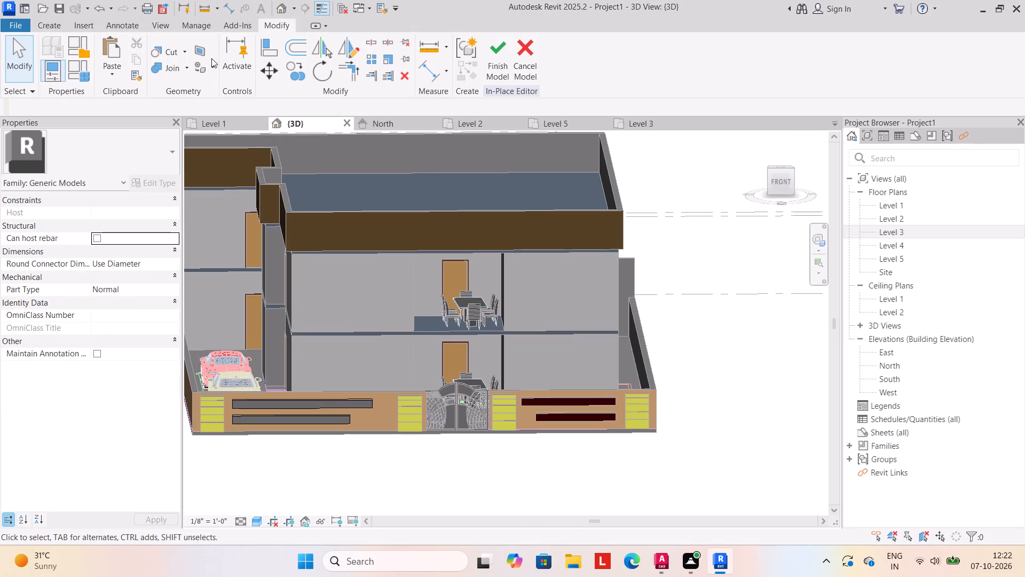
left_click(212, 66)
left_click(226, 92)
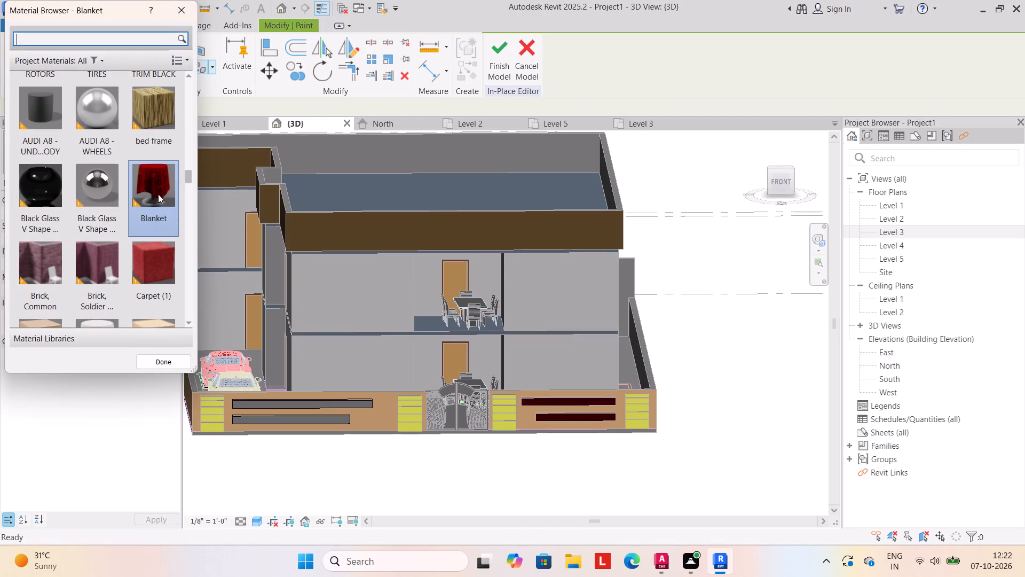
left_click(155, 186)
left_click(332, 410)
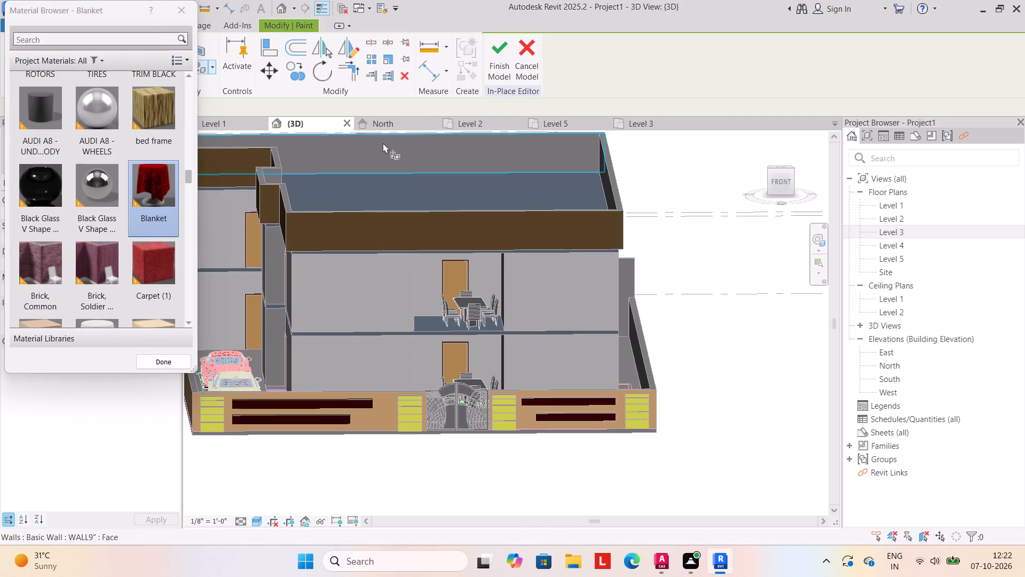
left_click(504, 66)
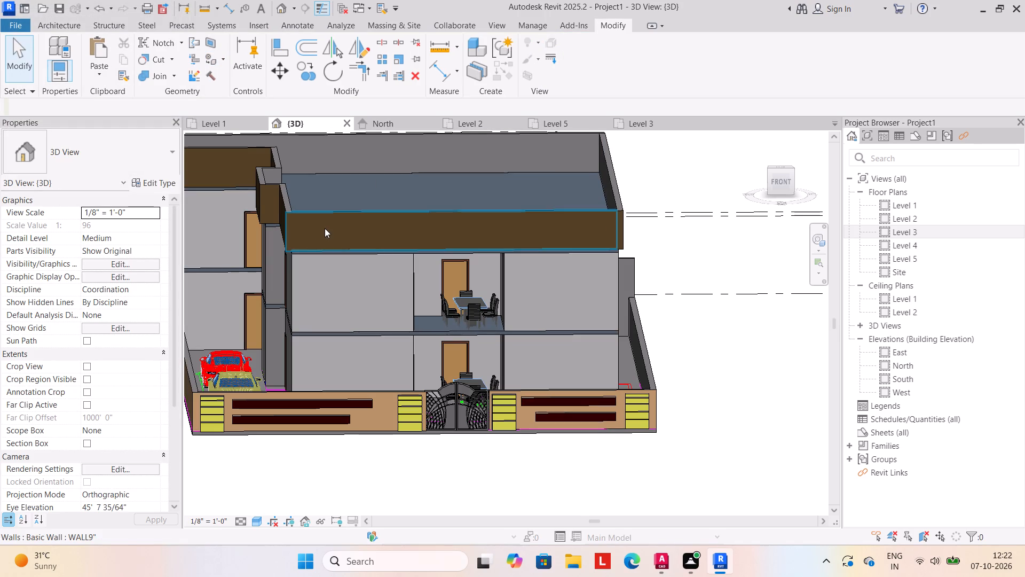
Create a Grassland - 16" toposolid on Level 1 from a rectangle around the compound, about 27' beyond the rear wall and 26' beyond the staircase-side wall.
scroll(351, 473, "down", 4)
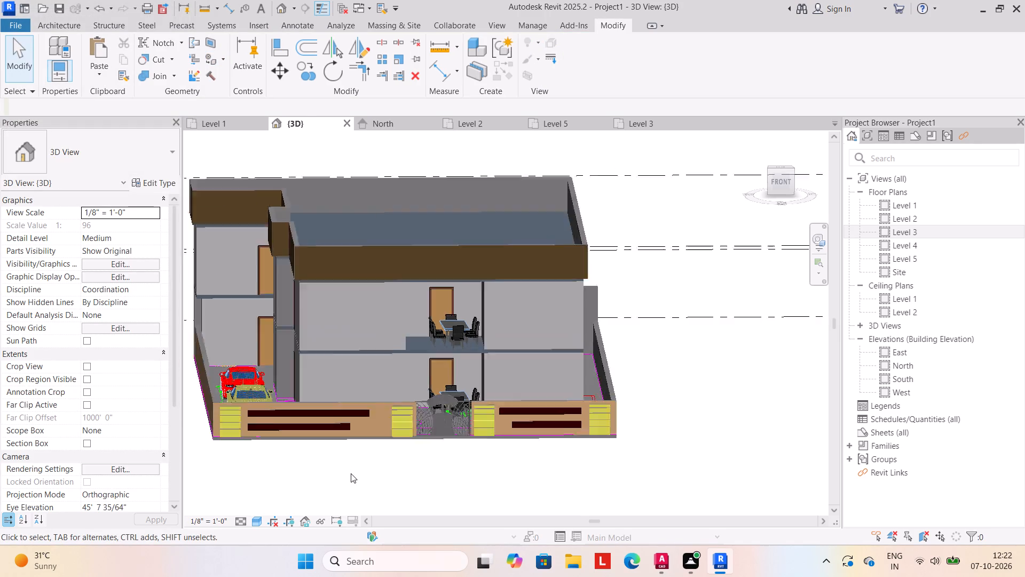
scroll(351, 468, "down", 3)
middle_click_drag(351, 466, 355, 439)
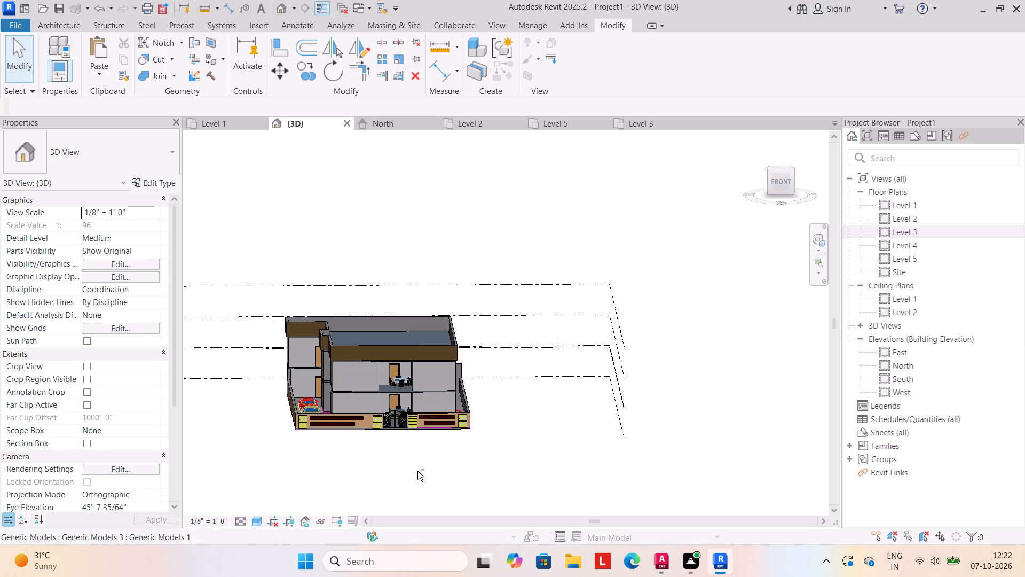
middle_click_drag(416, 473, 405, 475, "shift")
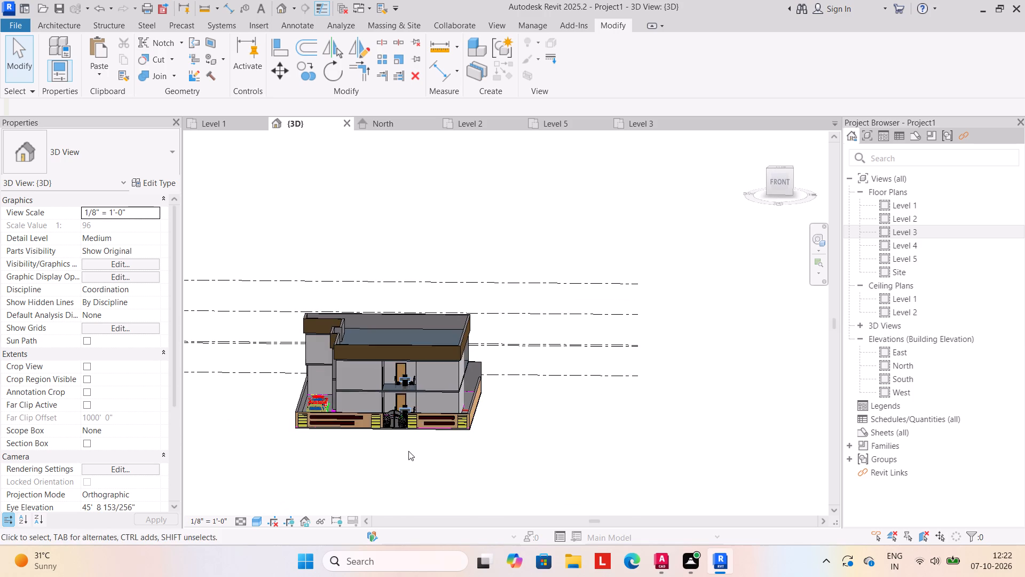
scroll(408, 451, "down", 1)
middle_click_drag(417, 449, 512, 437)
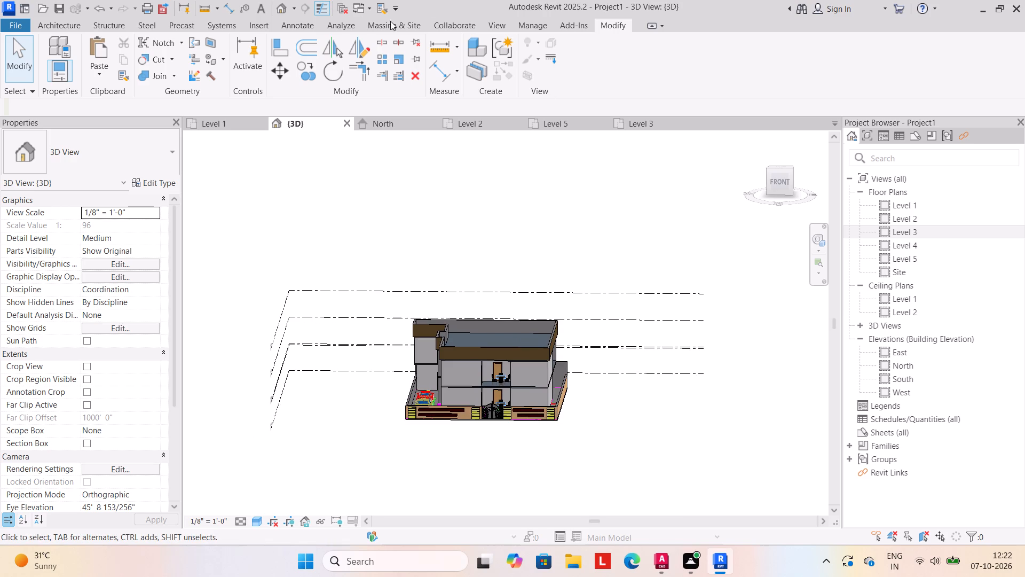
left_click(394, 23)
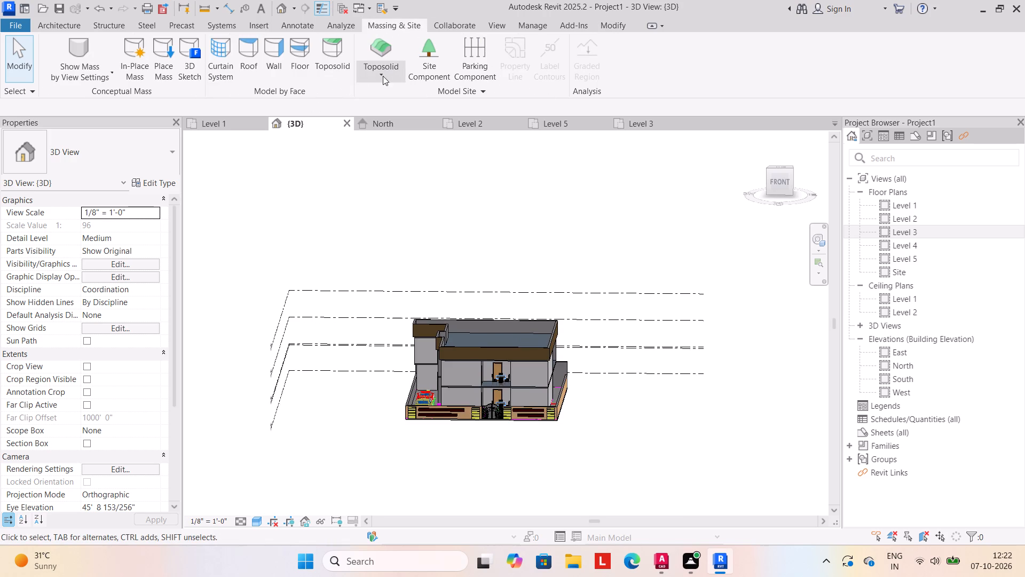
left_click(393, 75)
left_click(405, 97)
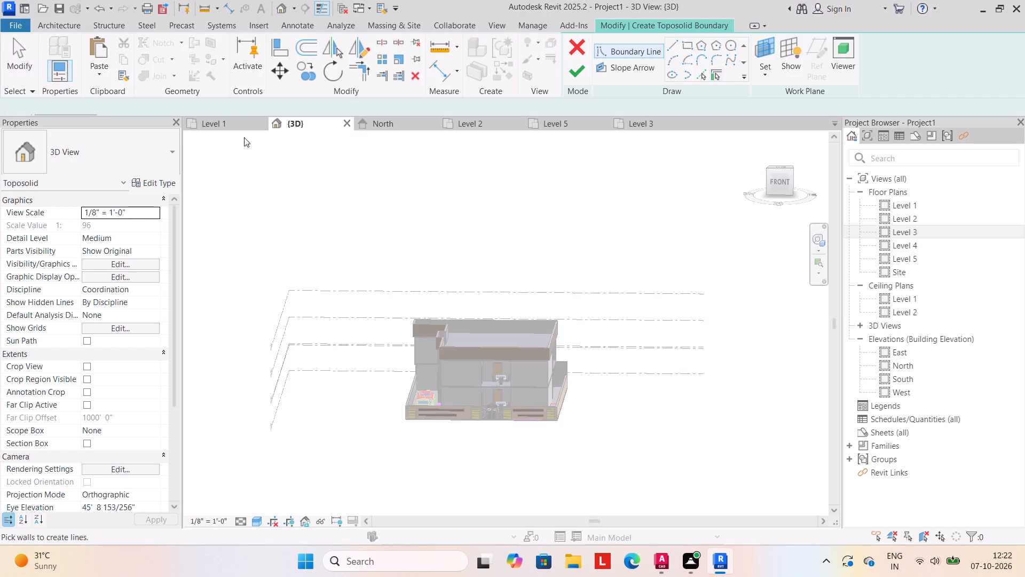
left_click(236, 122)
scroll(373, 219, "down", 13)
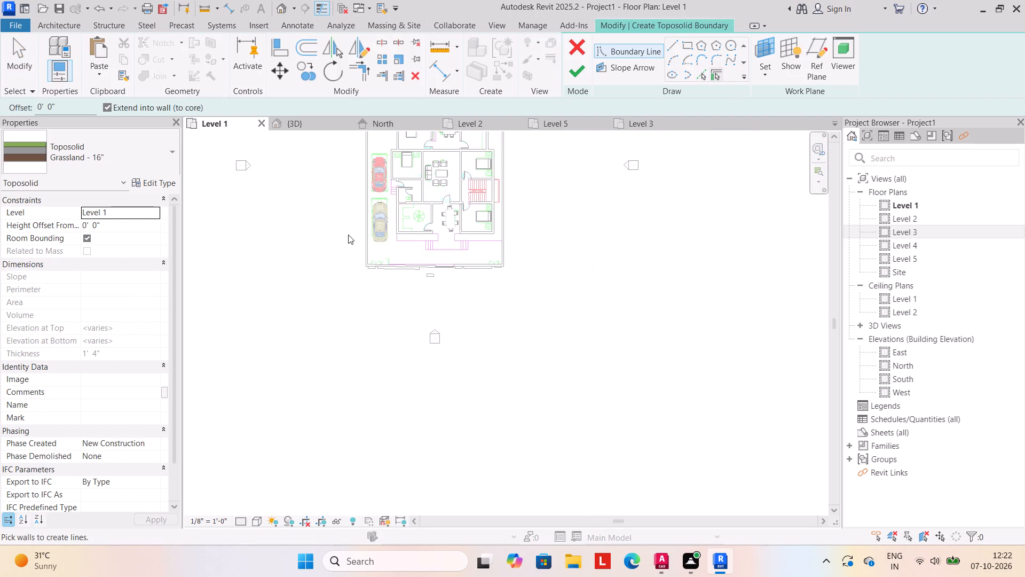
scroll(348, 235, "down", 2)
middle_click_drag(346, 236, 348, 283)
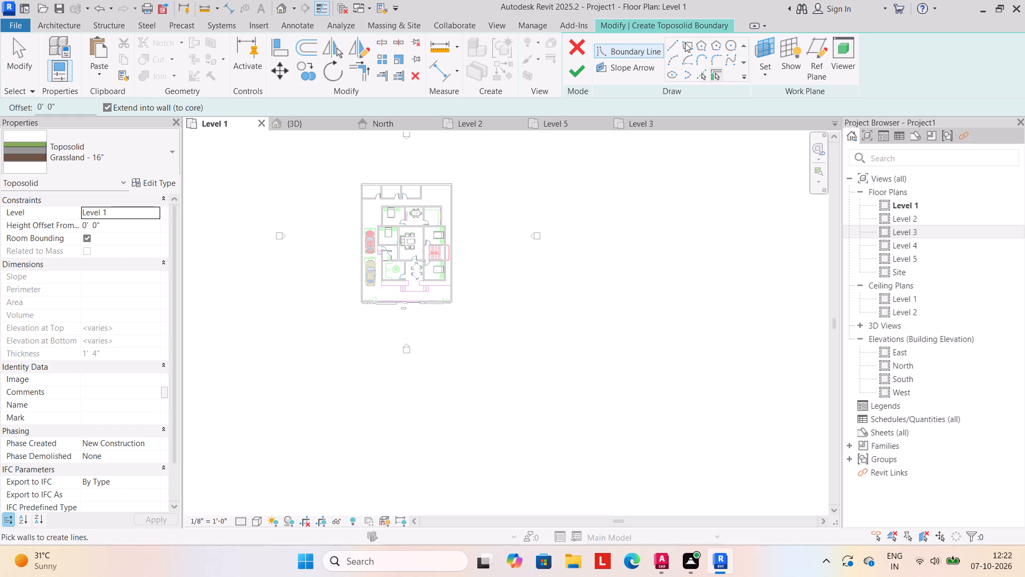
left_click(685, 43)
middle_click_drag(343, 192, 347, 217)
left_click(336, 167)
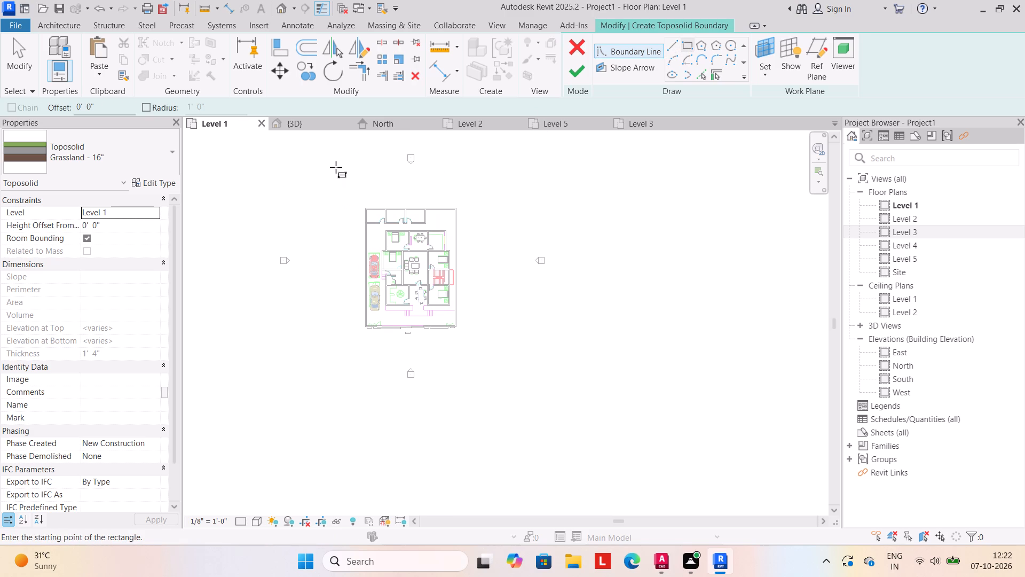
left_click(493, 365)
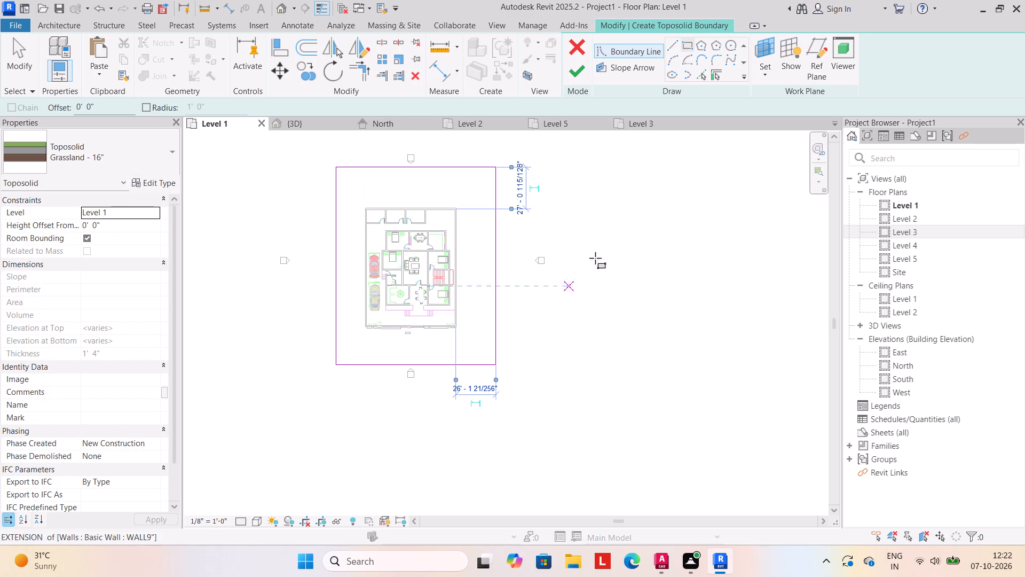
left_click(581, 72)
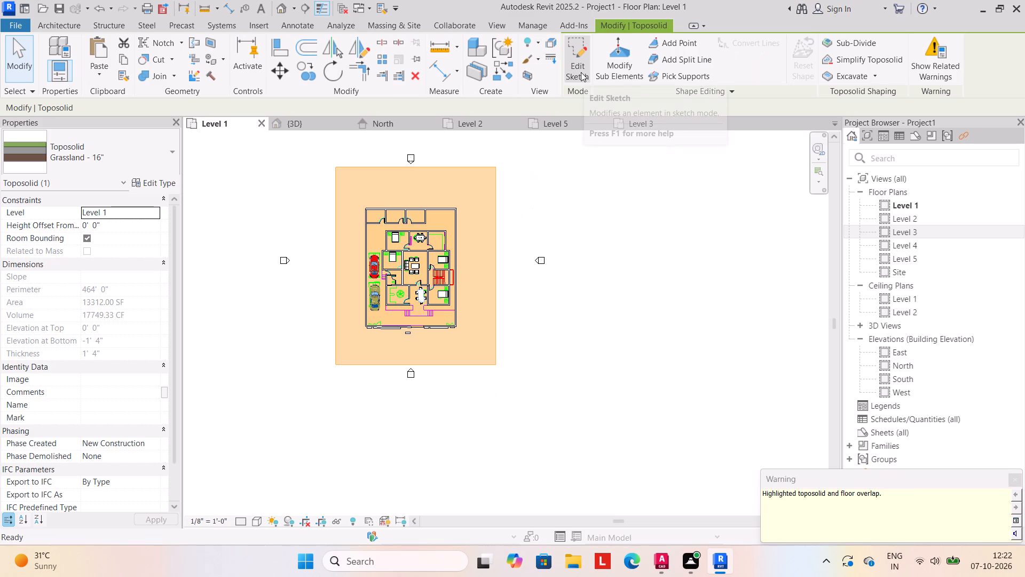
Set the toposolid's height offset from Level 1 to -6" in the 3D view.
left_click(310, 124)
left_click_drag(360, 426, 357, 440)
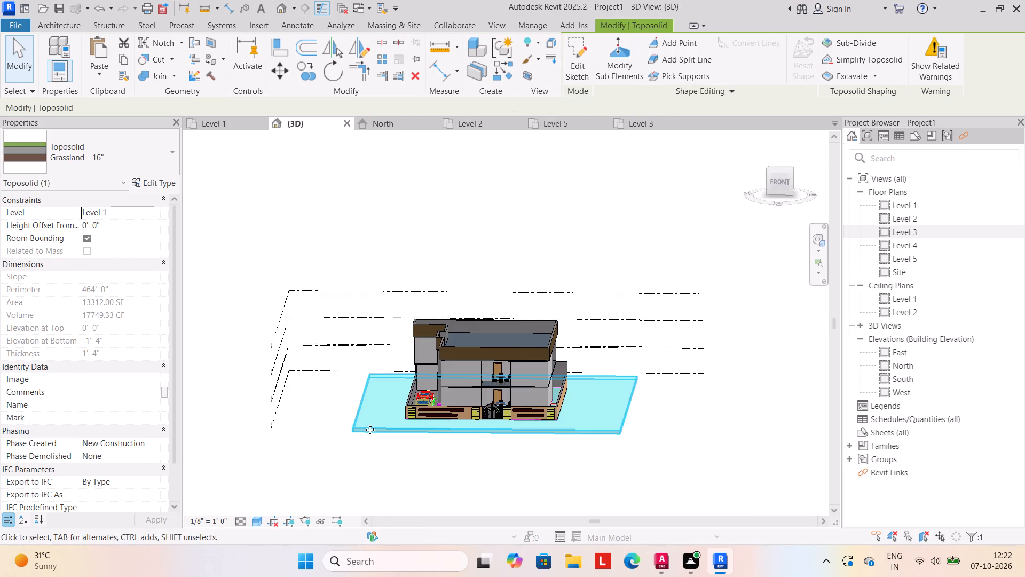
left_click(121, 227)
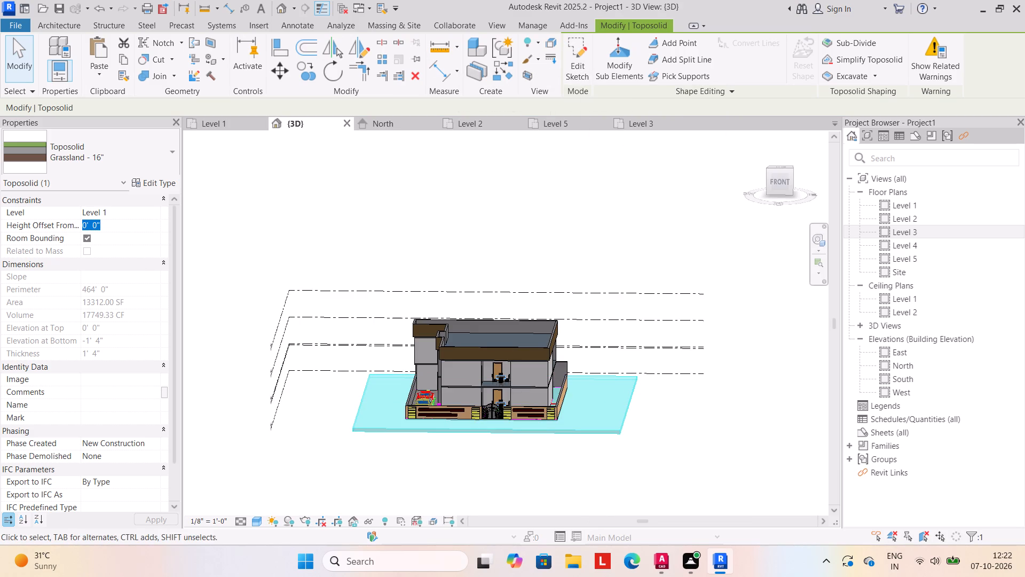
key("minus")
type("6\"")
key("Return")
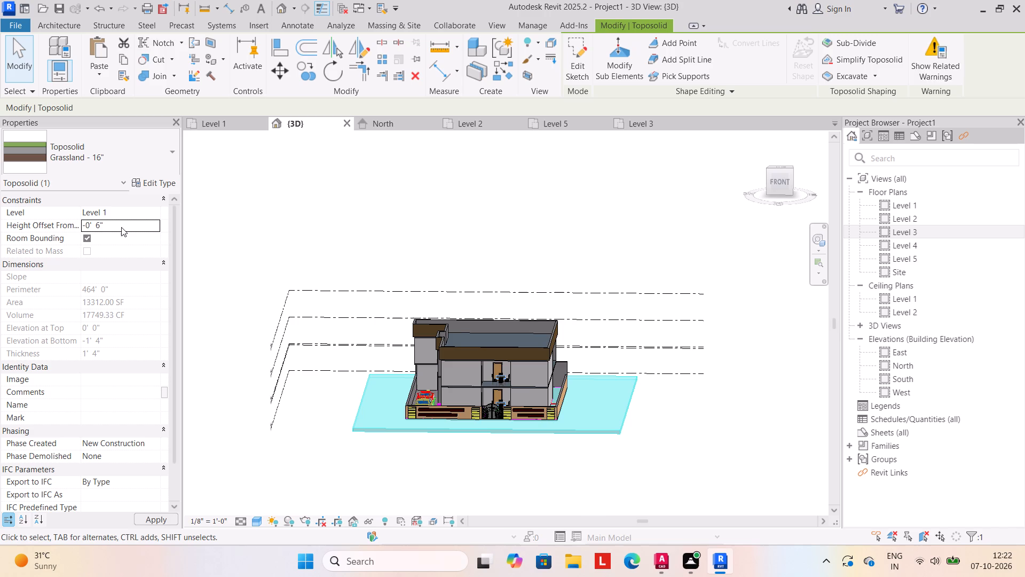
left_click(350, 456)
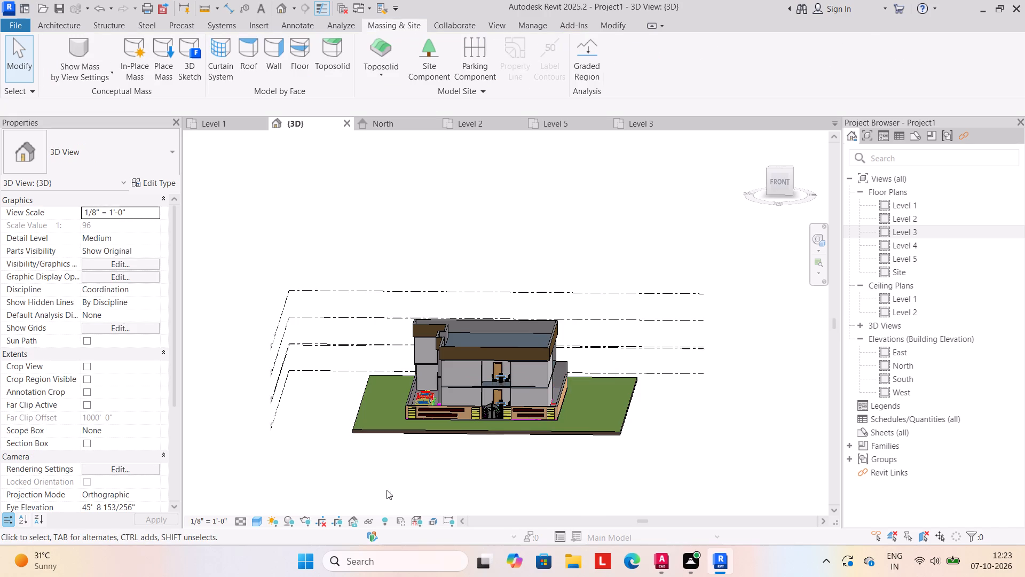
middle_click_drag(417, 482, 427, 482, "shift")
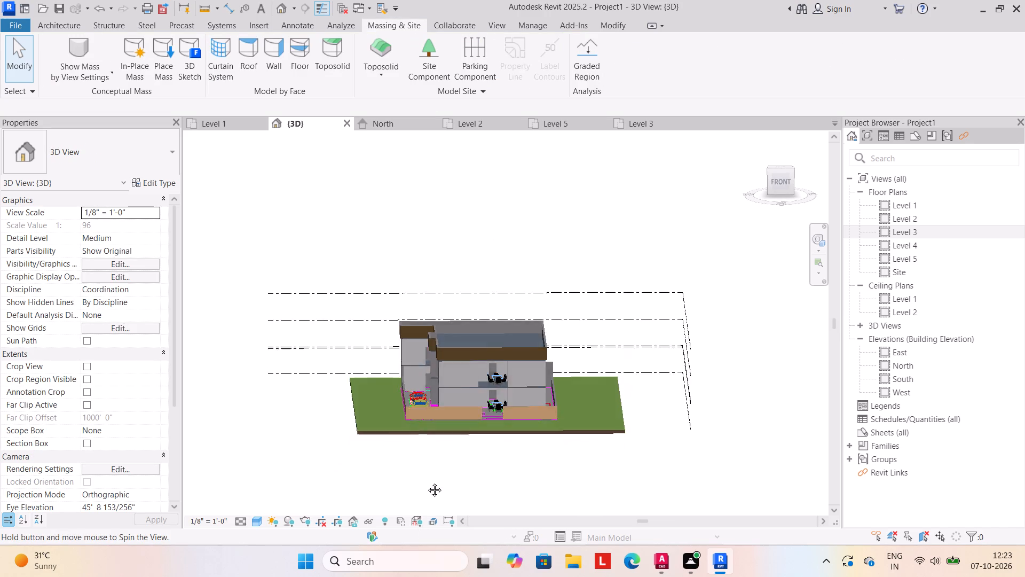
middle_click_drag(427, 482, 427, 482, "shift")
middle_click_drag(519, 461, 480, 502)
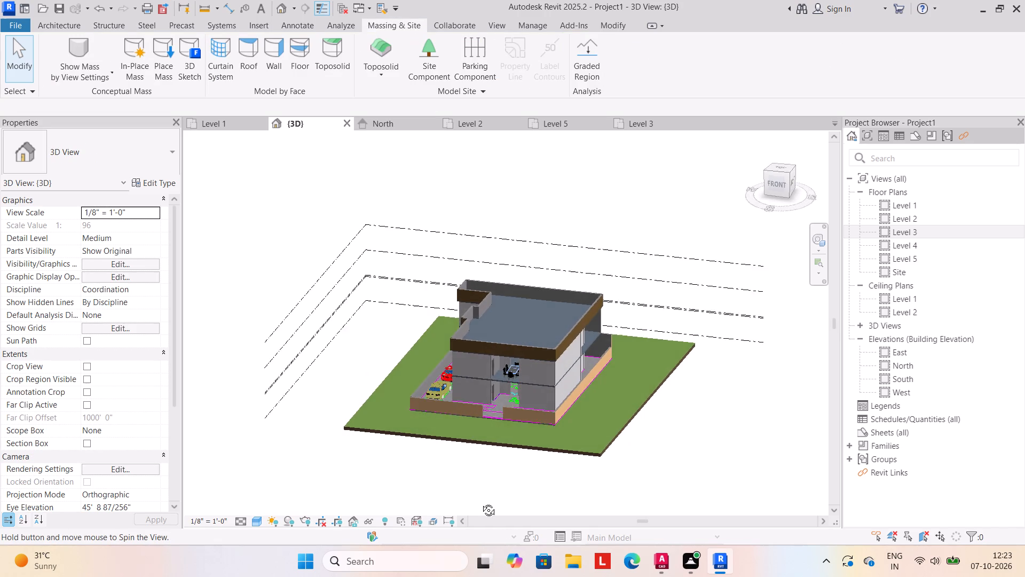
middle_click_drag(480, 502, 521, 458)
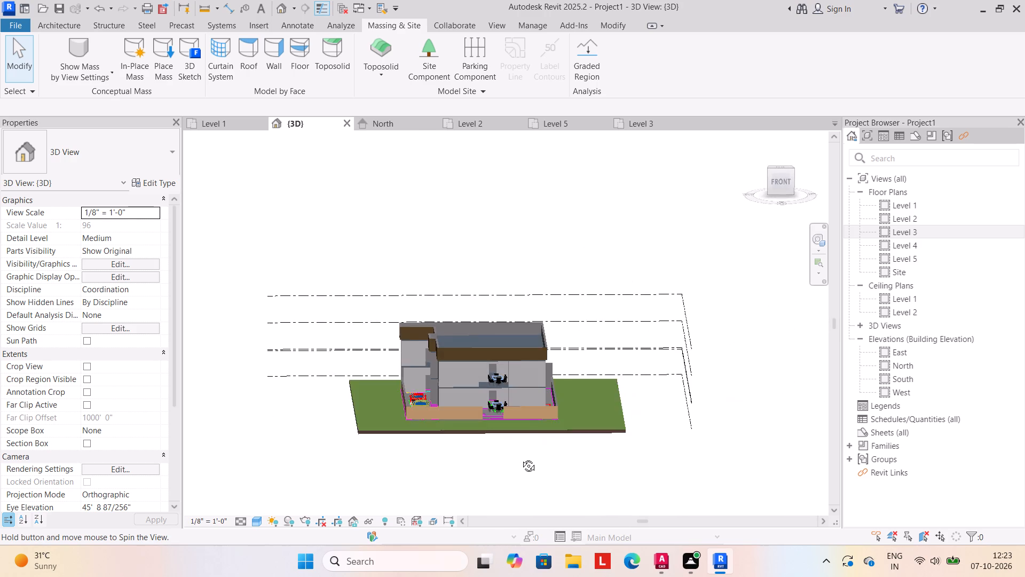
Start a new in-place model component in the Generic Models category, keeping the default name.
middle_click_drag(521, 458, 521, 436)
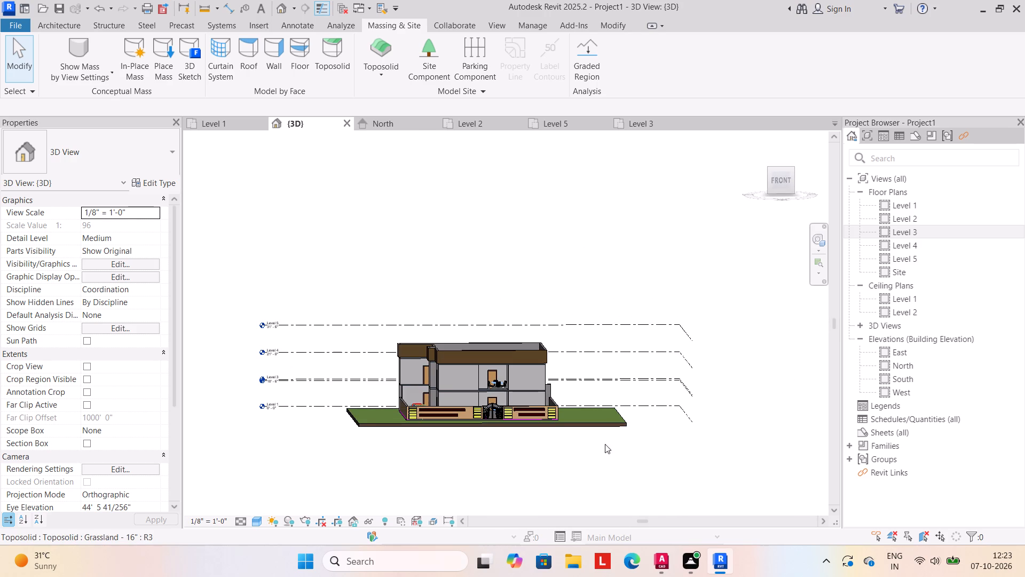
middle_click_drag(578, 453, 557, 497, "shift")
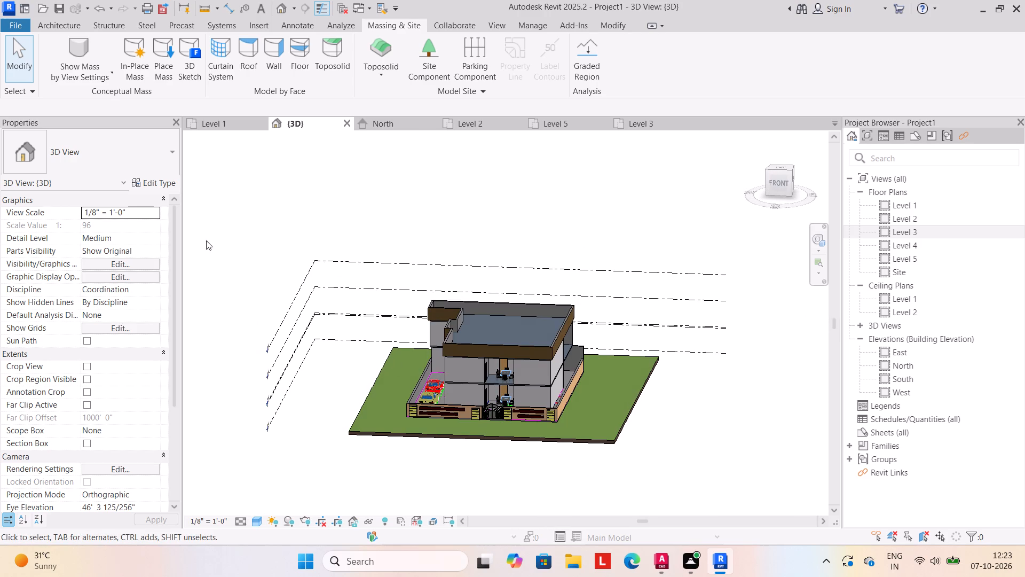
left_click(43, 21)
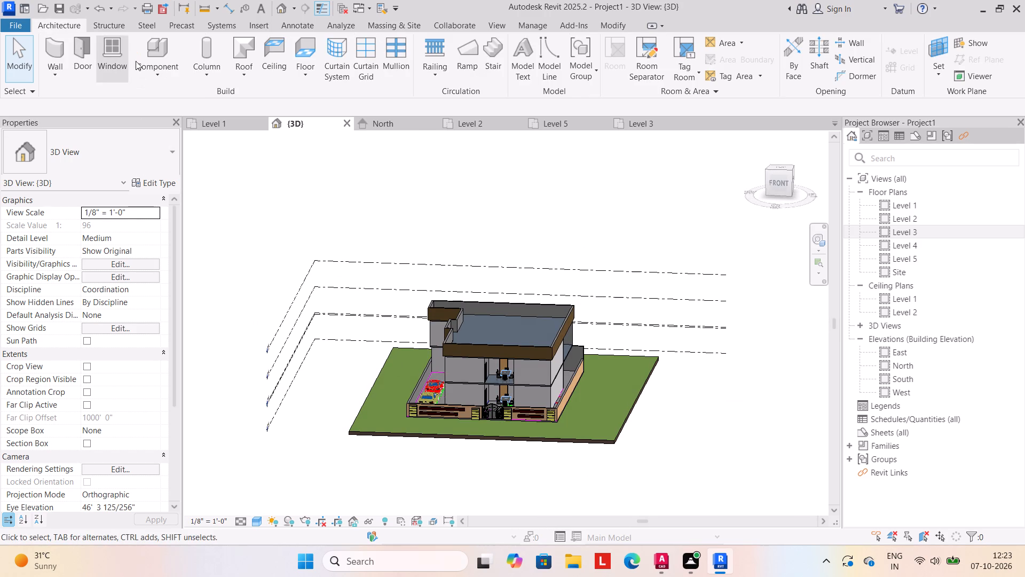
left_click(163, 83)
left_click(183, 121)
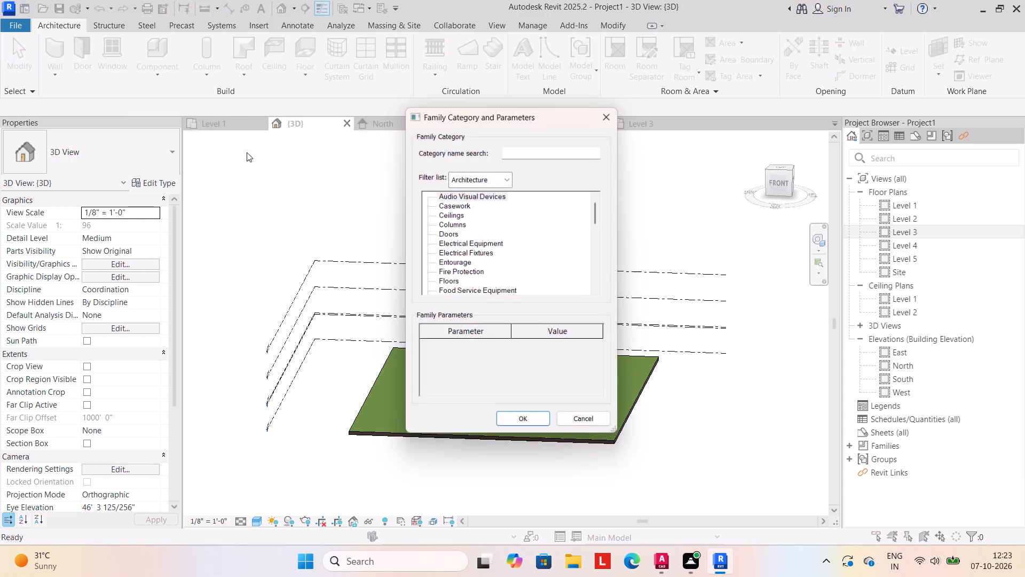
scroll(496, 230, "down", 7)
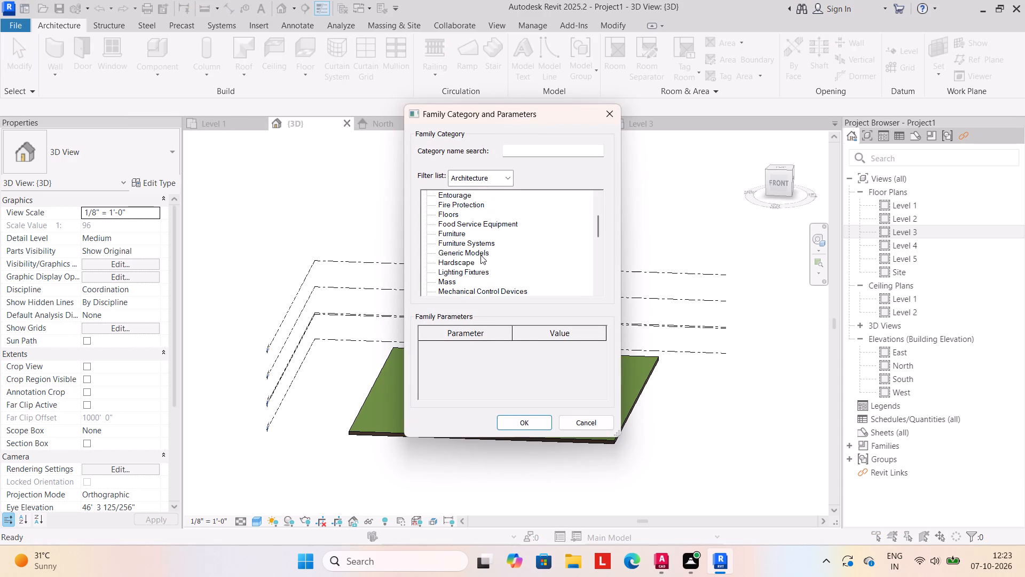
left_click(481, 254)
left_click(521, 427)
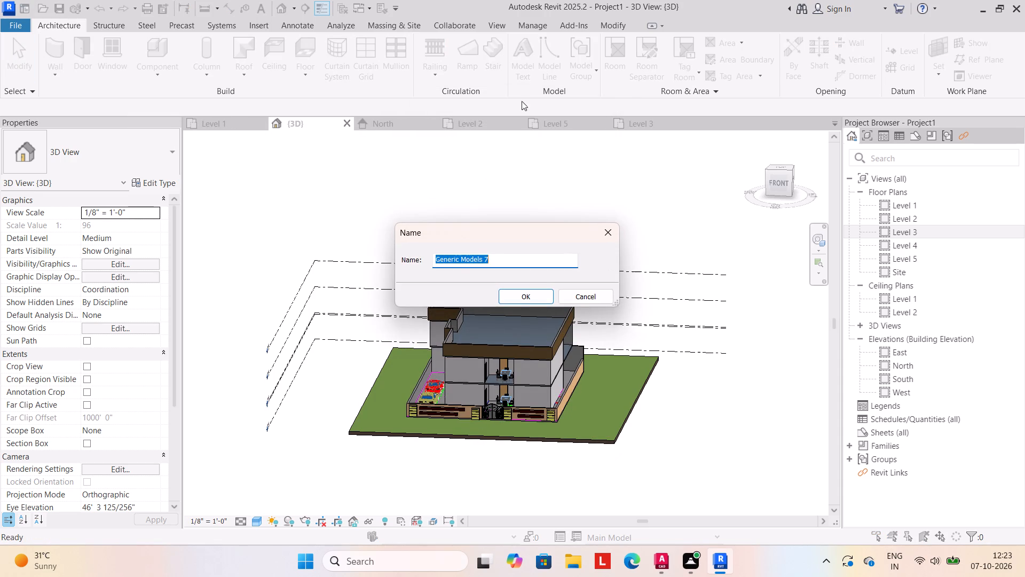
left_click(516, 300)
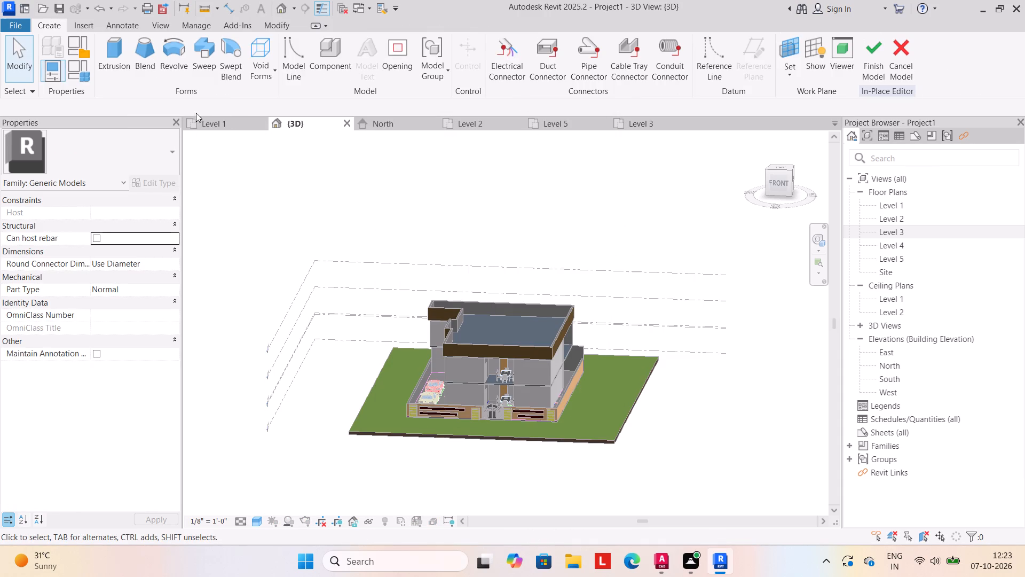
Extrude a rectangle about 102' by 10'-4" on the Grassland toposolid, as a strip between the gate wall and the site's front edge.
left_click(106, 61)
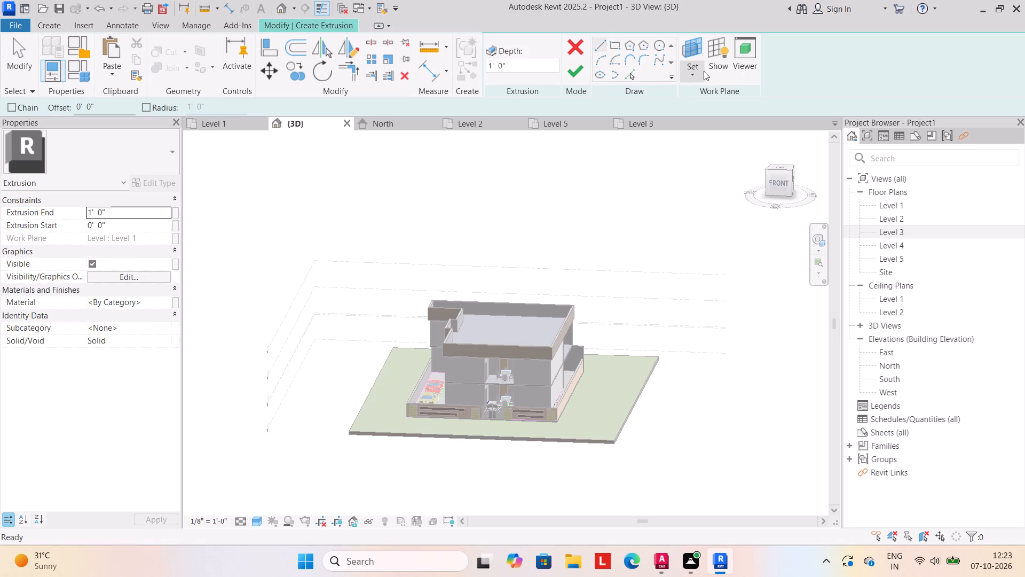
left_click(693, 74)
left_click(706, 125)
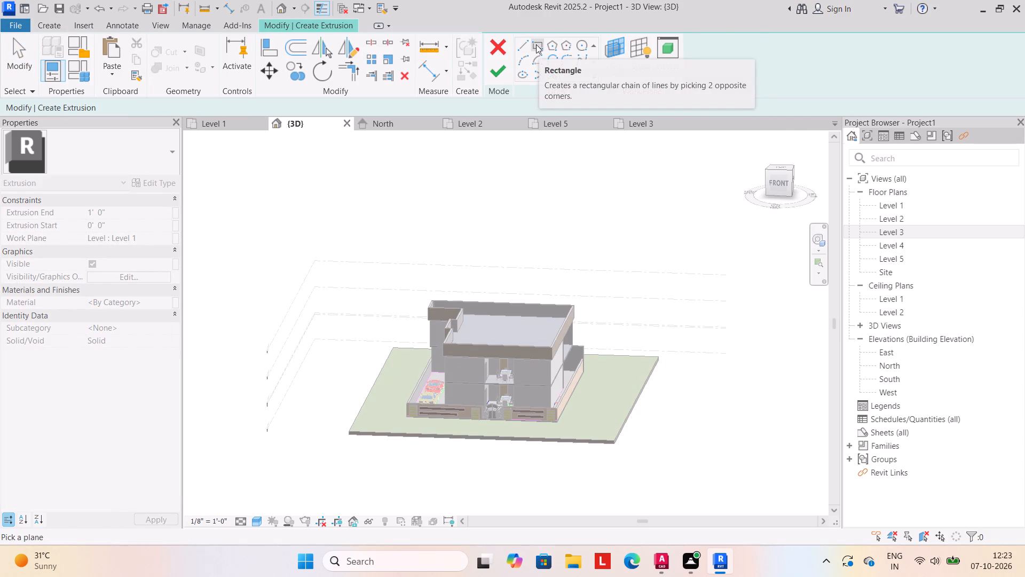
left_click(615, 74)
left_click(633, 120)
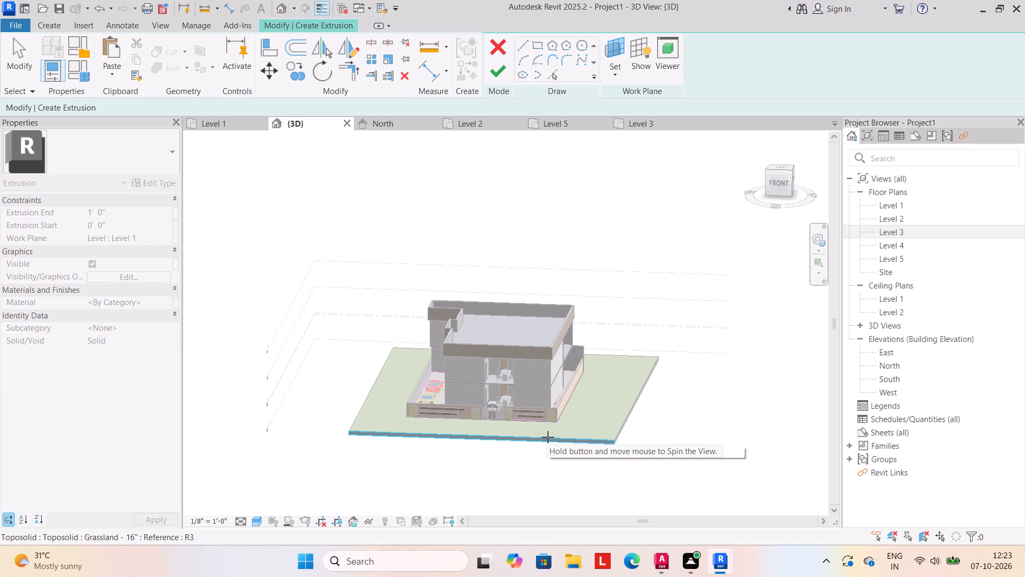
left_click(565, 436)
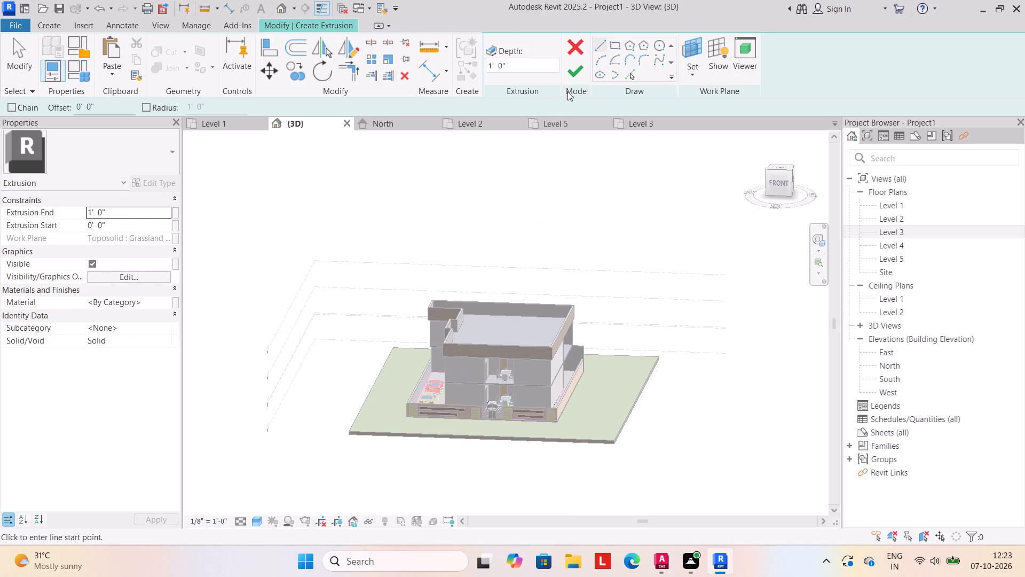
left_click(610, 43)
scroll(376, 423, "up", 3)
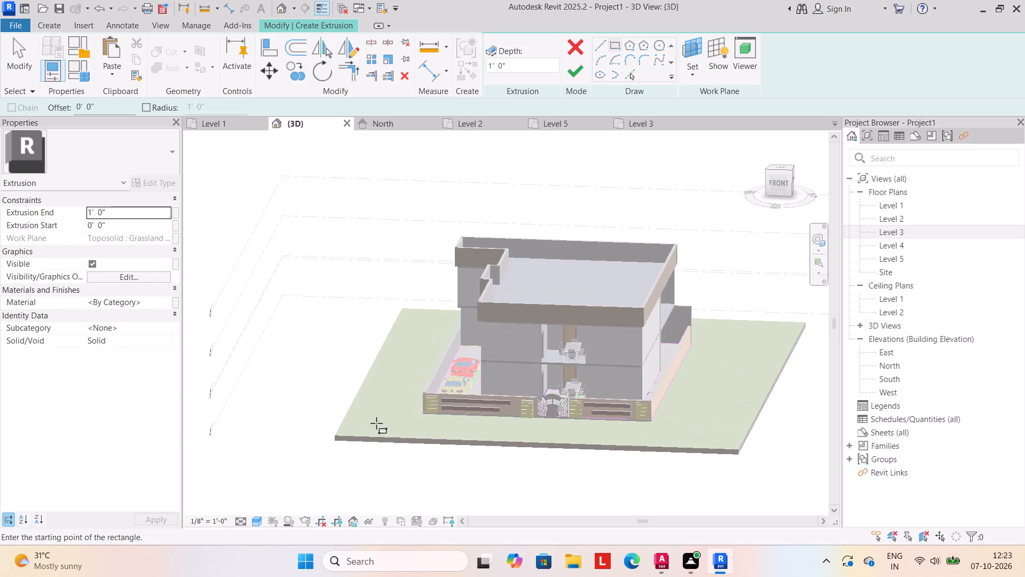
scroll(376, 423, "up", 2)
left_click(336, 431)
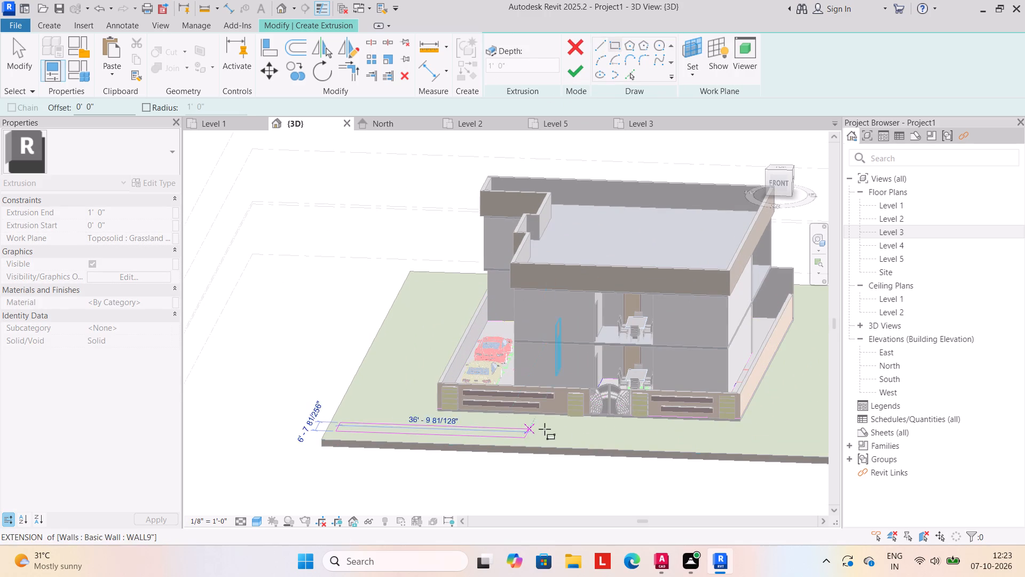
scroll(730, 431, "down", 1)
middle_click_drag(730, 431, 651, 434)
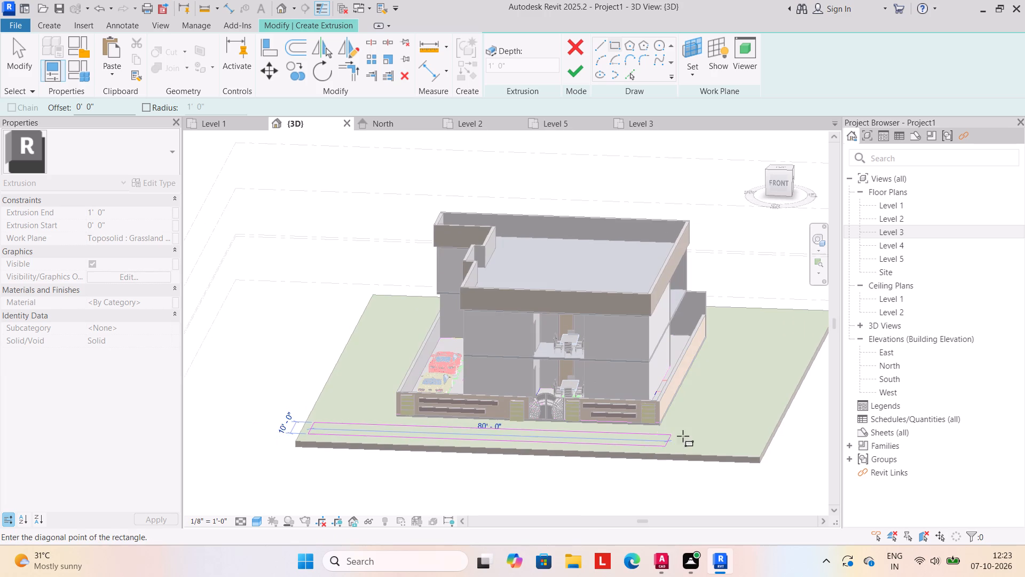
left_click(765, 438)
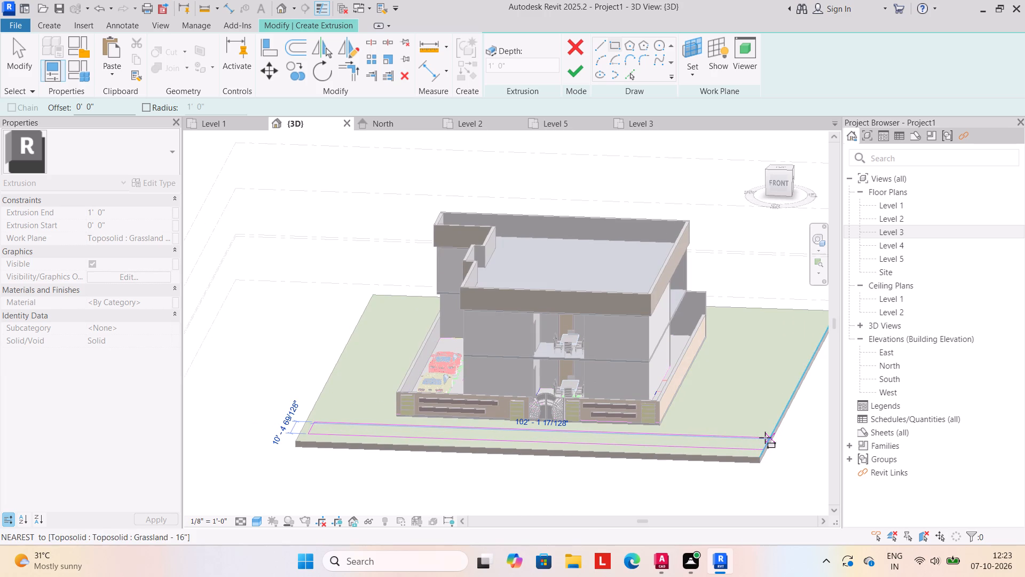
left_click(573, 73)
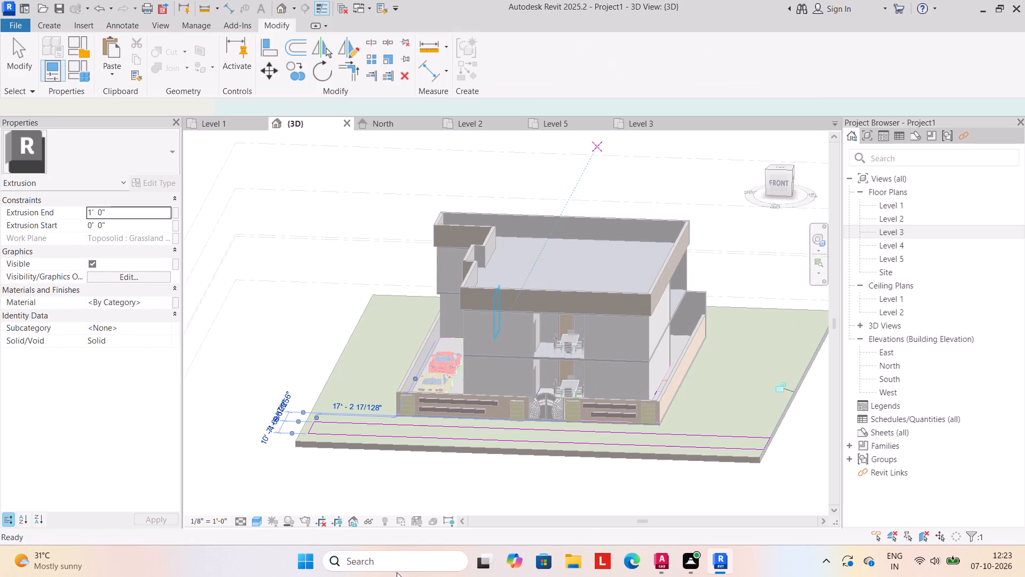
left_click(412, 481)
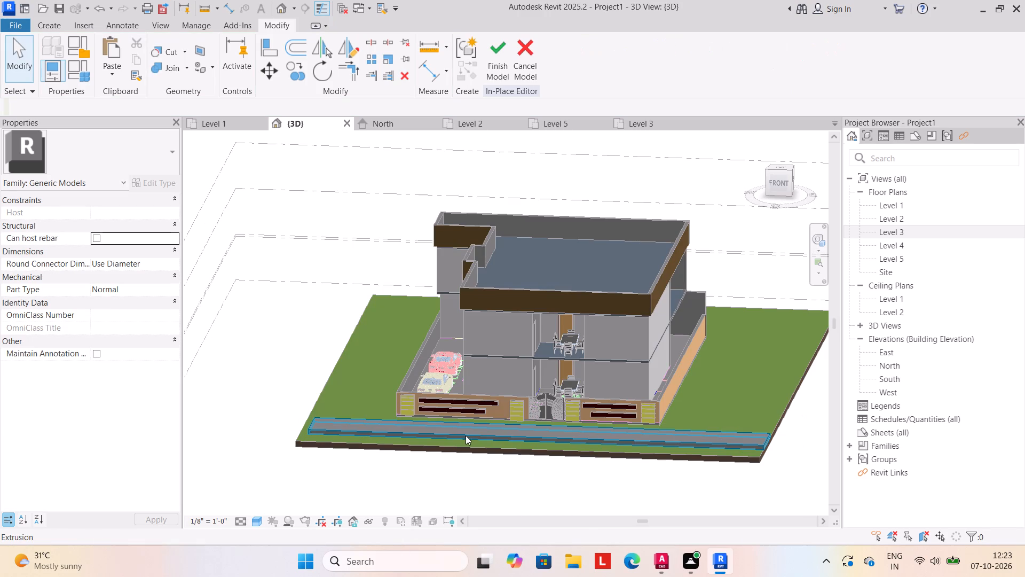
Set the strip's extrusion end to 6".
left_click(466, 435)
left_click(119, 215)
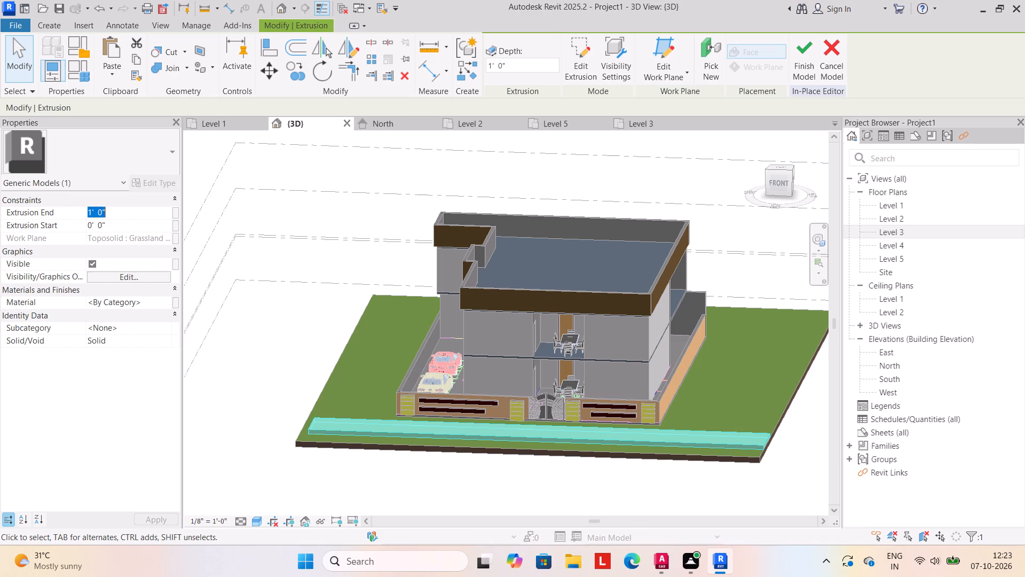
type("6\"")
key("Return")
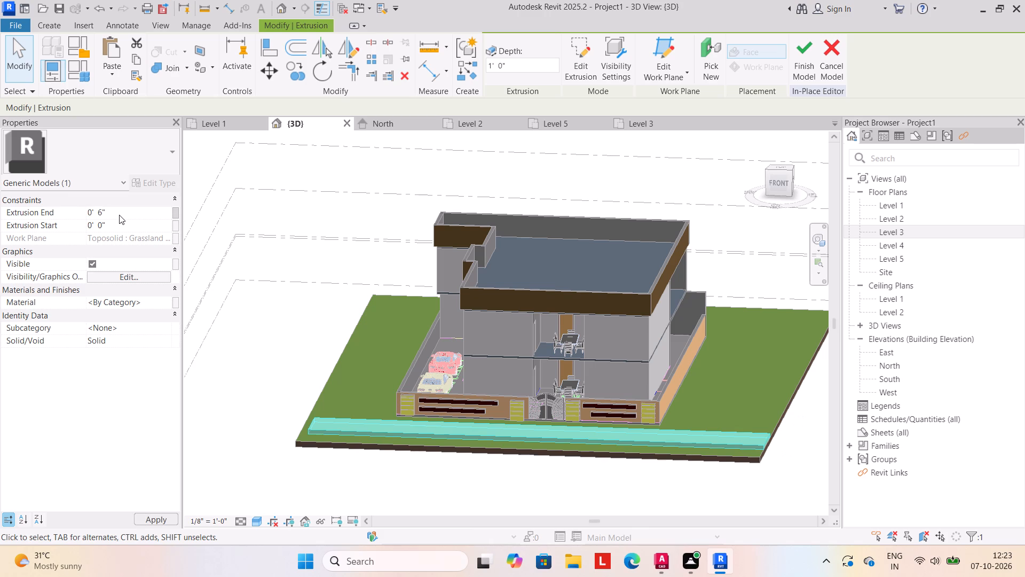
left_click(243, 448)
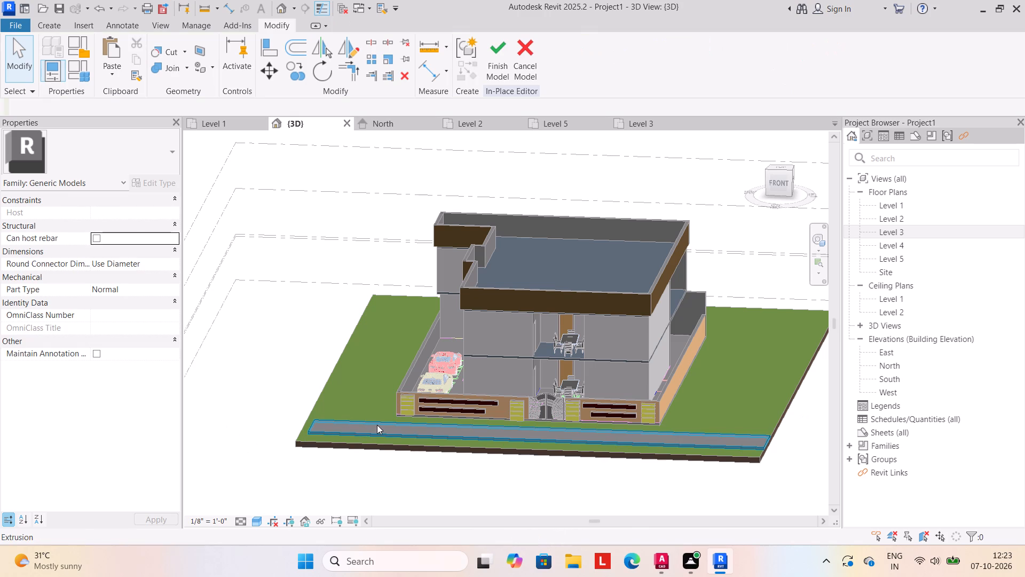
Stretch the strip's underside down into the toposolid, to an extrusion start of about -2'-9".
left_click(381, 432)
scroll(459, 443, "up", 4)
left_click_drag(596, 432, 598, 451)
left_click_drag(592, 440, 592, 454)
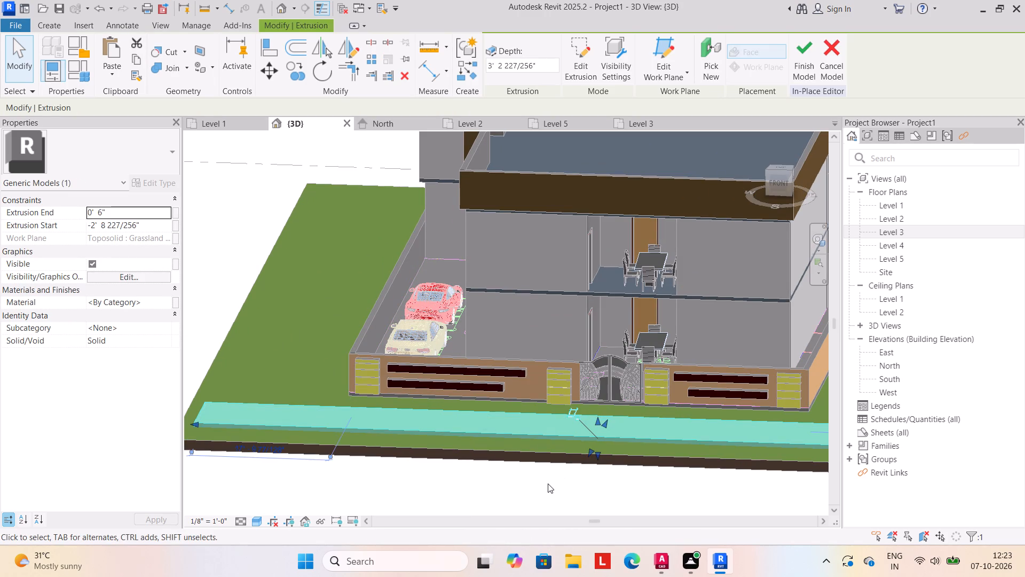
left_click(551, 479)
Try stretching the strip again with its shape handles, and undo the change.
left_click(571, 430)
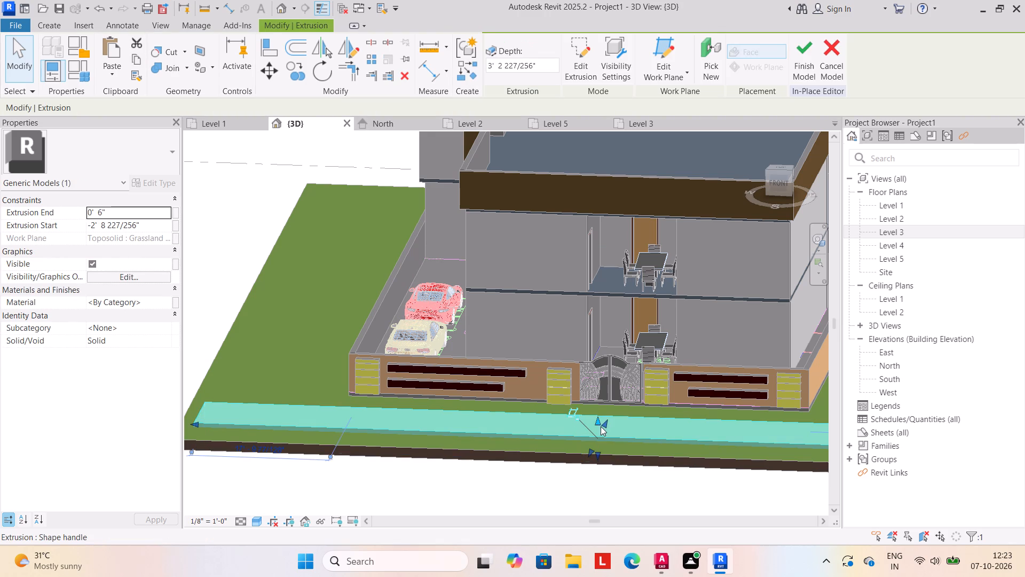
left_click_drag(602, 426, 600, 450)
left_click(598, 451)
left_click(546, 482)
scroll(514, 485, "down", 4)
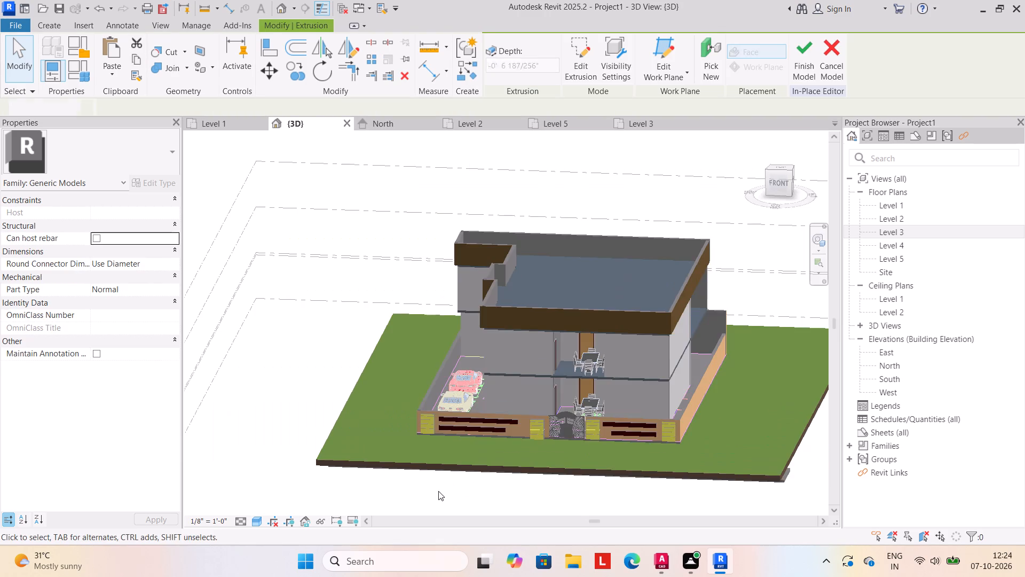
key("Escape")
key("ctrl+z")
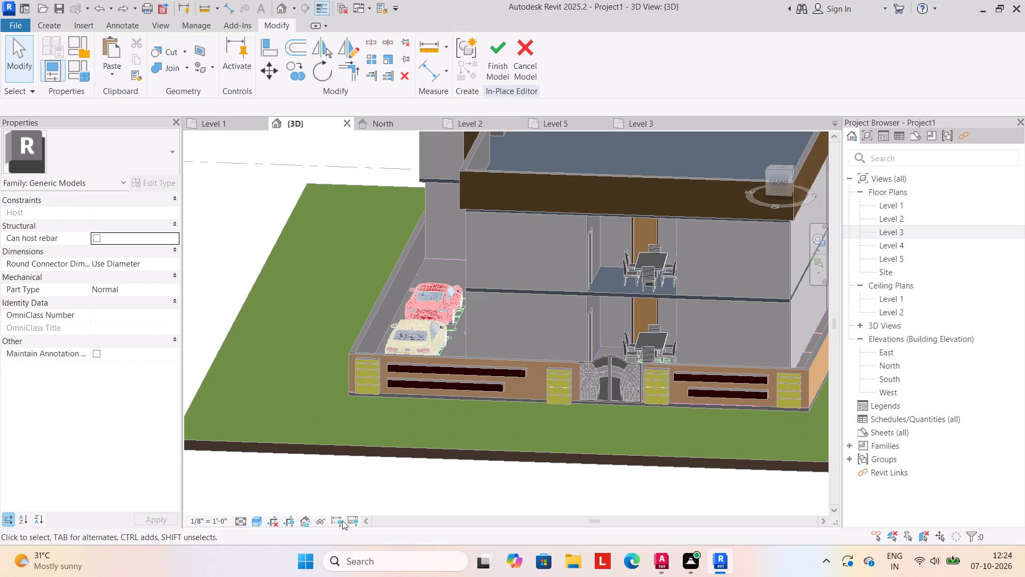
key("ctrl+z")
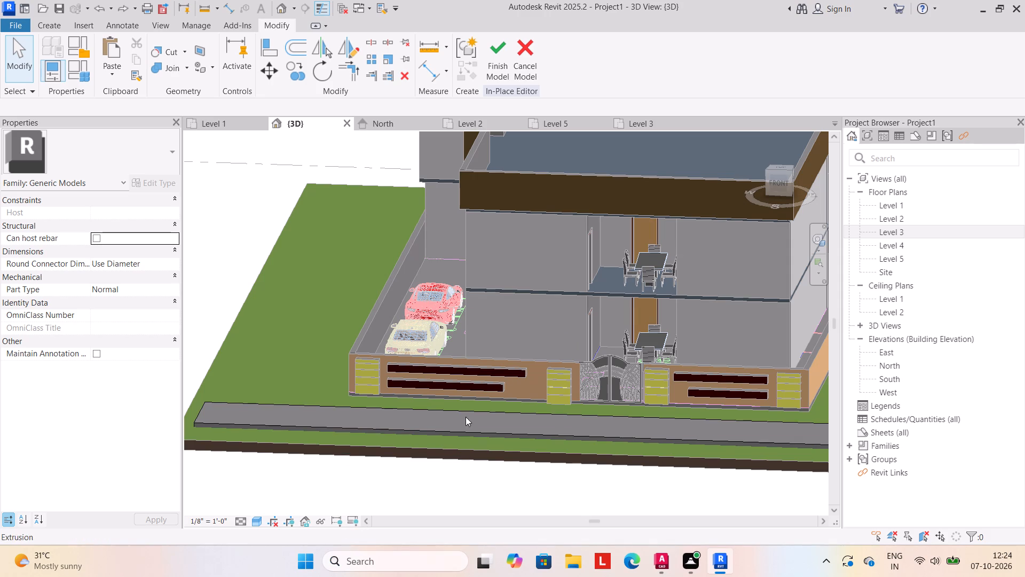
Widen the strip towards the site's front edge, placing its outer long edge about 19'-6" from the compound wall.
left_click(470, 430)
scroll(590, 446, "up", 7)
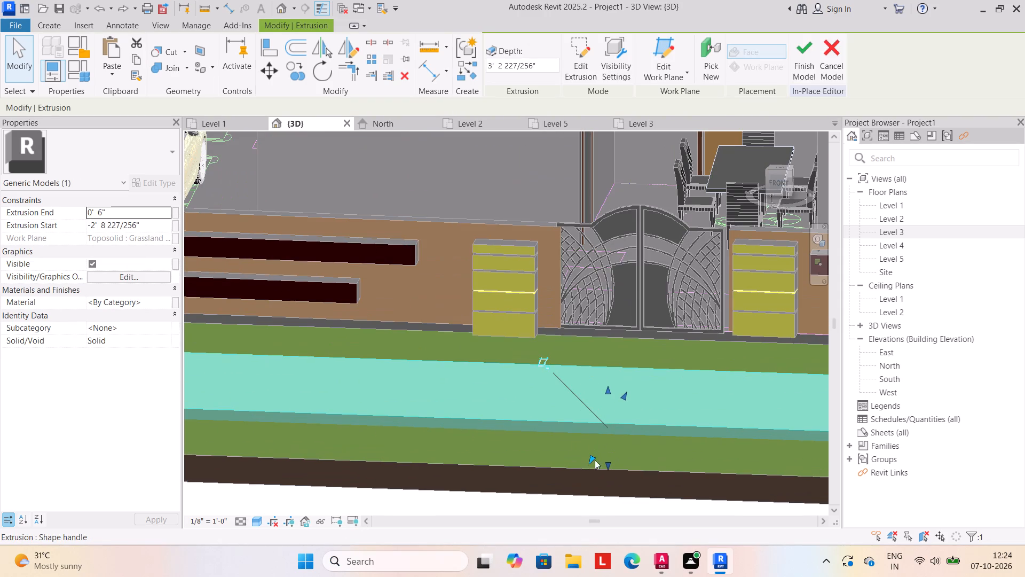
left_click_drag(591, 458, 591, 487)
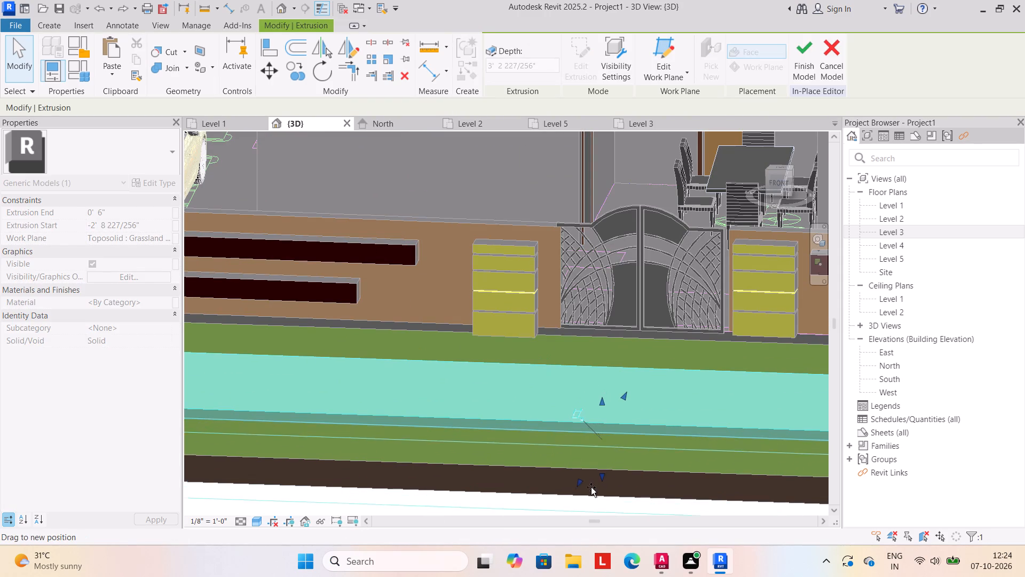
left_click_drag(591, 487, 591, 513)
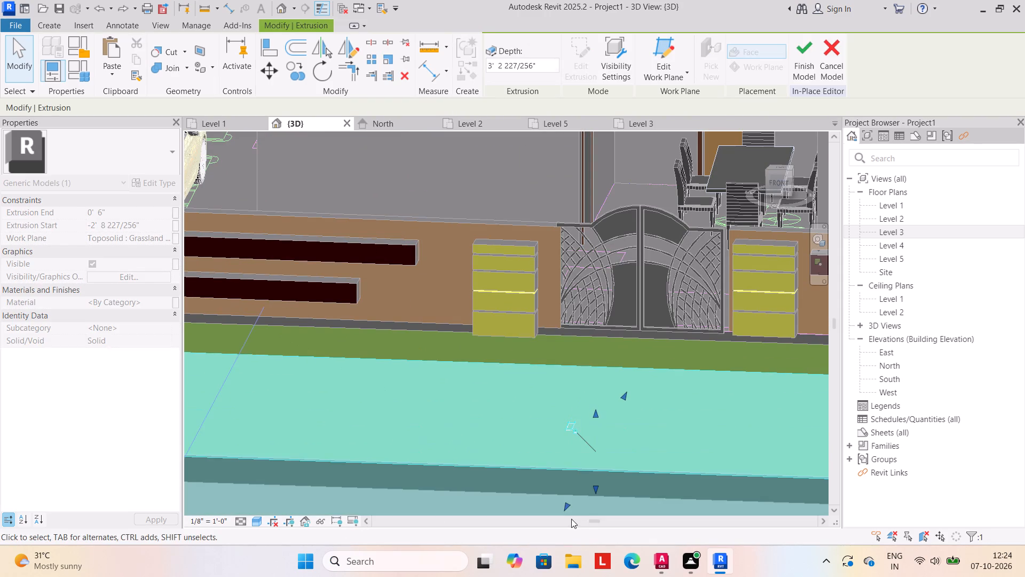
left_click(516, 514)
scroll(516, 510, "down", 12)
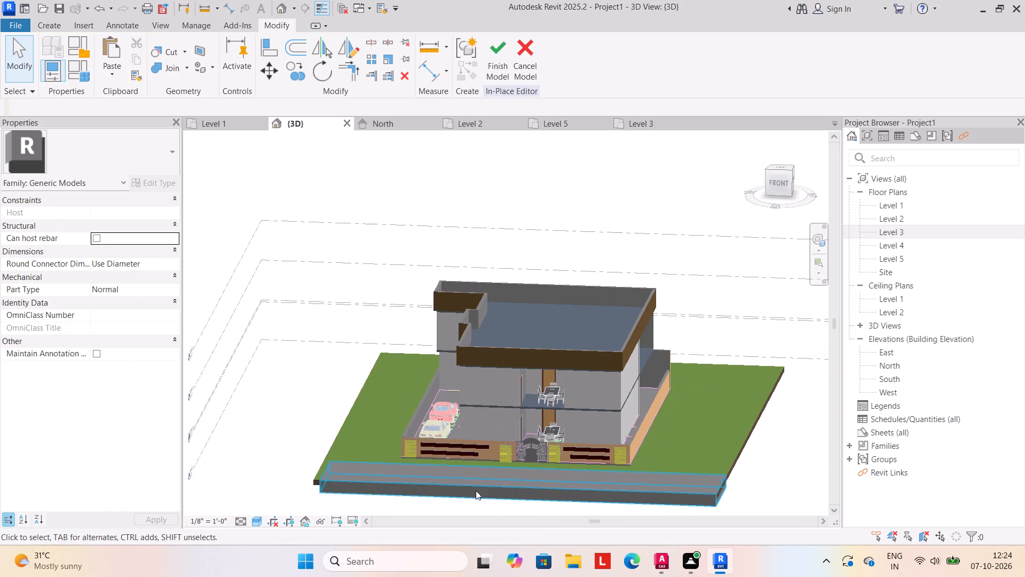
left_click(420, 485)
left_click_drag(524, 494, 524, 487)
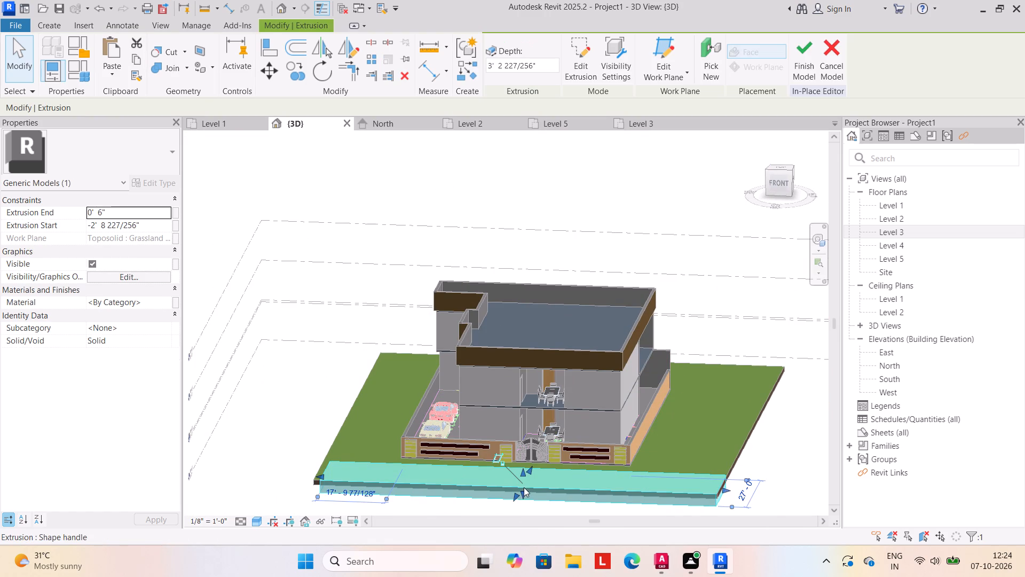
left_click_drag(524, 487, 524, 484)
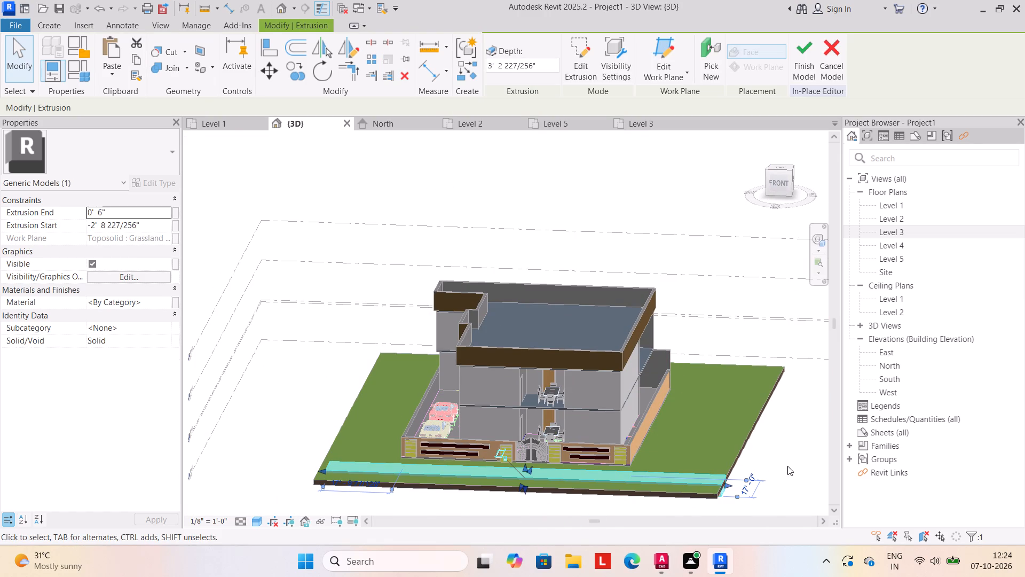
middle_click_drag(787, 469, 683, 488, "shift")
middle_click_drag(513, 486, 501, 339)
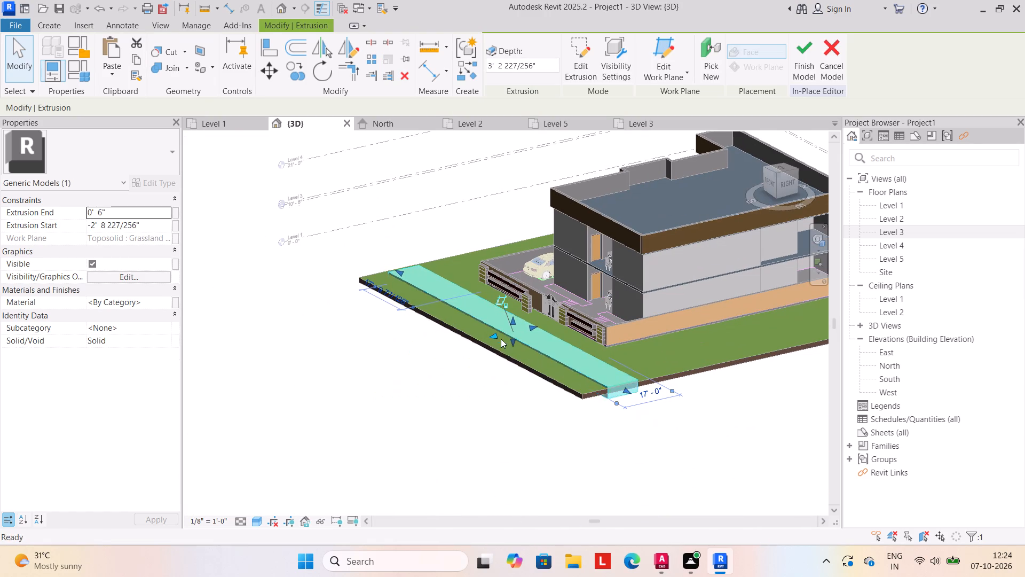
left_click_drag(495, 334, 490, 340)
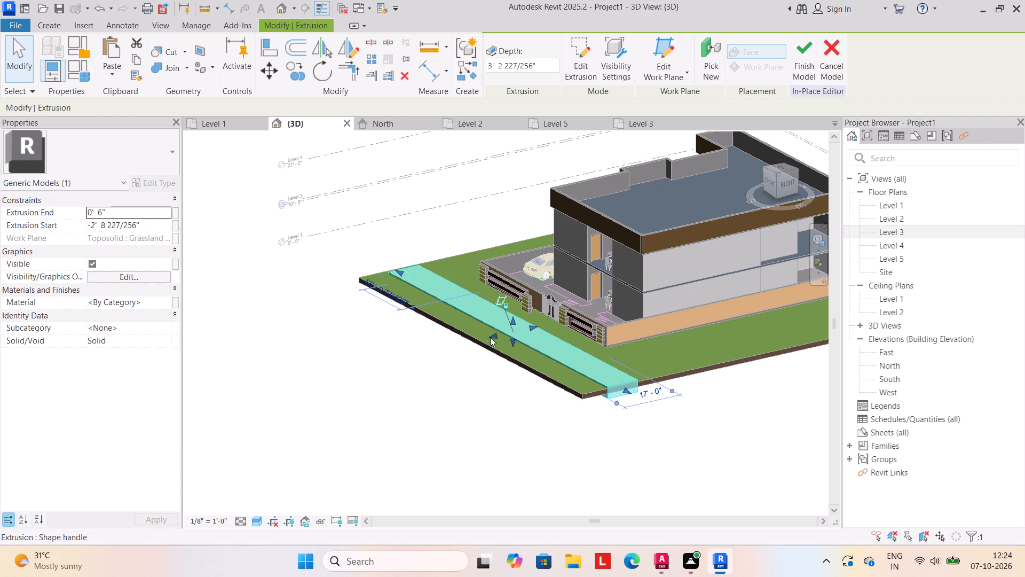
left_click_drag(494, 333, 489, 342)
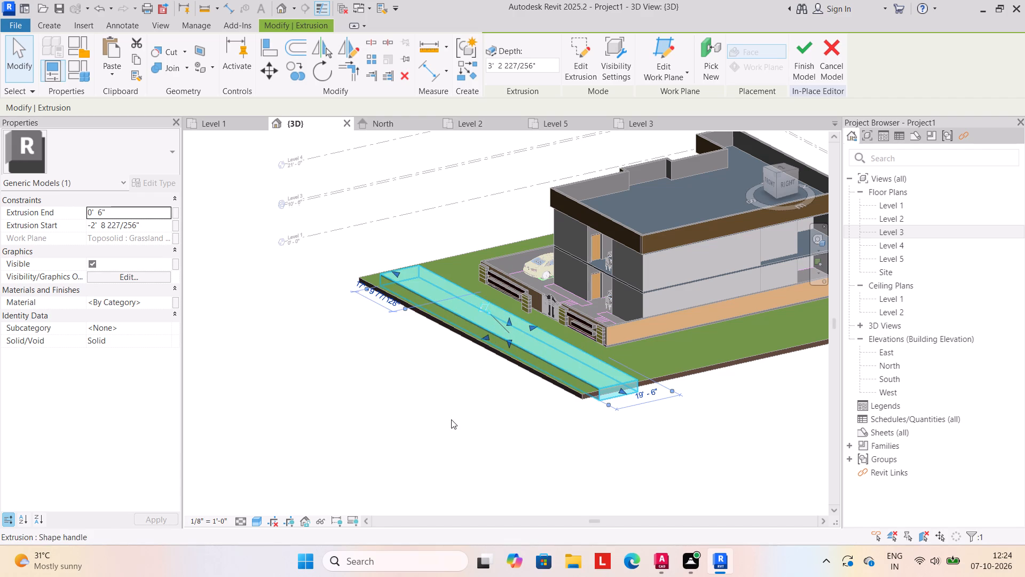
Delete the extruded road strip in front of the compound wall.
left_click(451, 419)
middle_click_drag(444, 474, 501, 400, "shift")
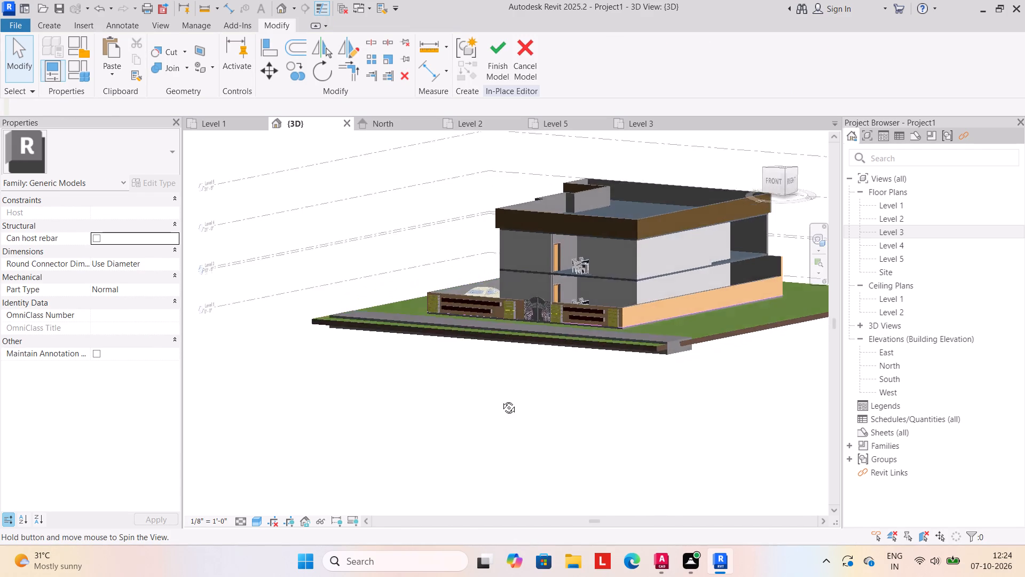
middle_click_drag(501, 400, 503, 412, "shift")
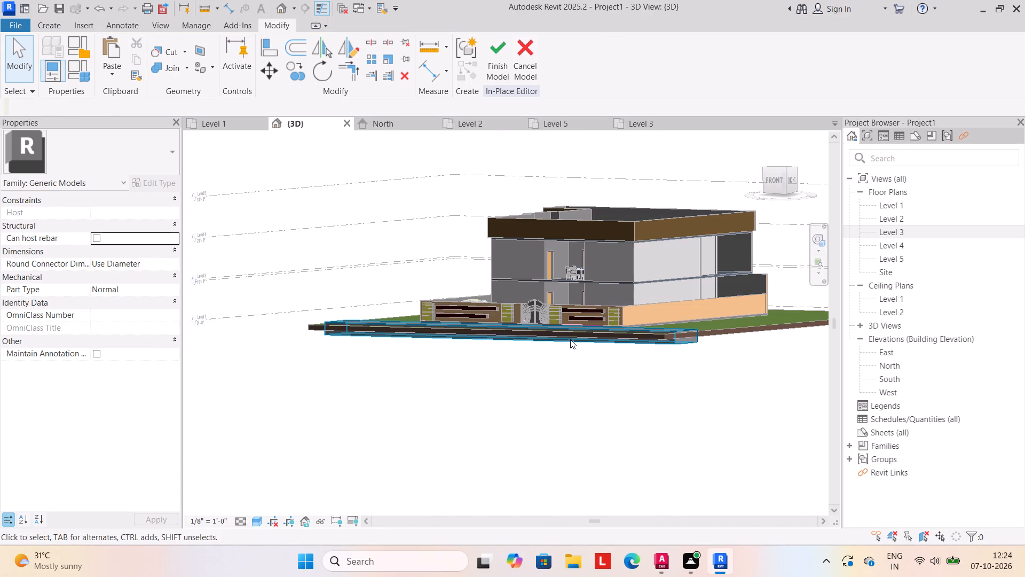
left_click(571, 341)
key("Delete")
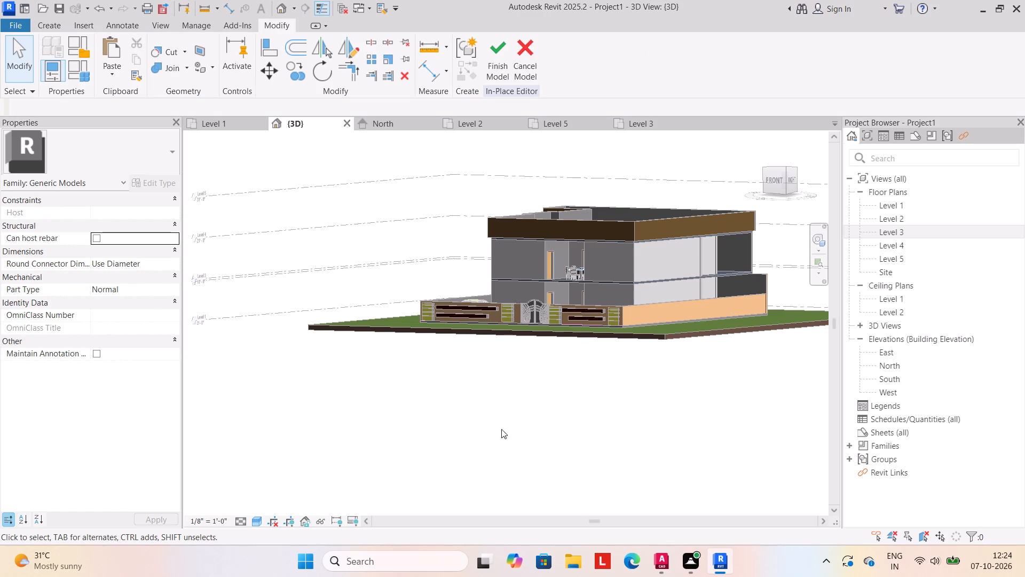
Create a new rectangular extrusion about 99' by 8'-6" on the toposolid's top face, along the site's front edge.
middle_click_drag(317, 463, 330, 504, "shift")
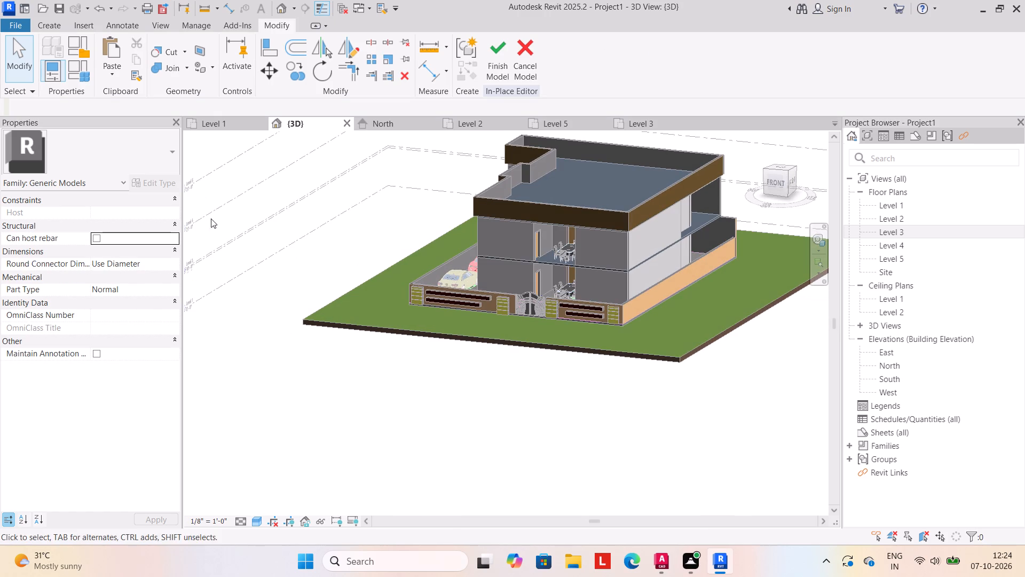
left_click(51, 23)
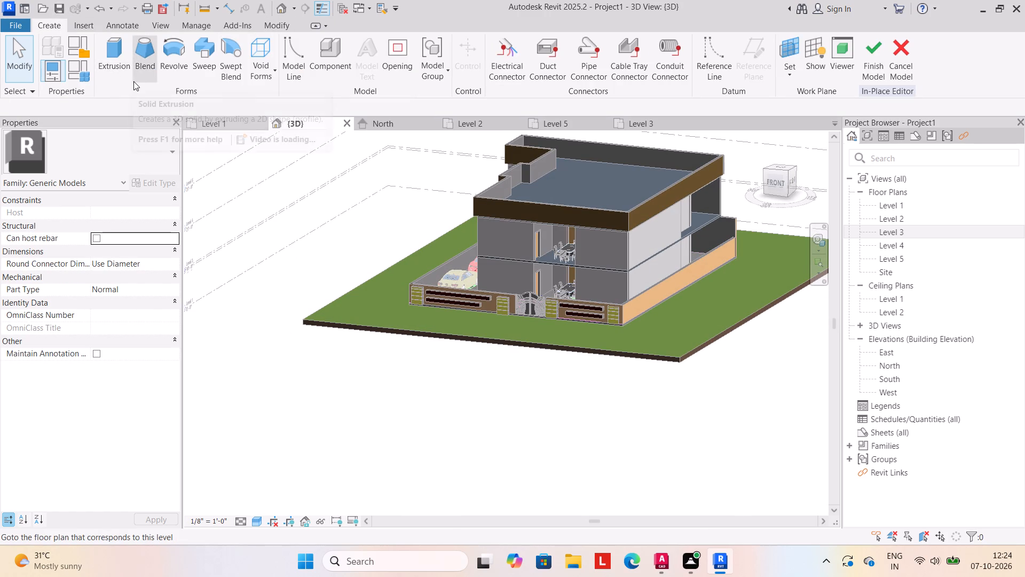
left_click(114, 60)
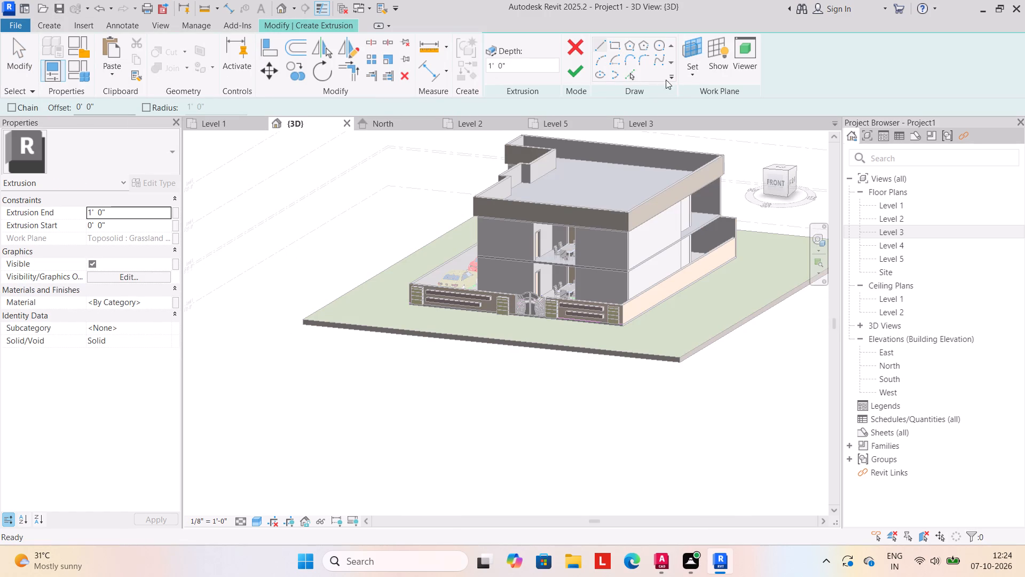
left_click(693, 76)
left_click(711, 127)
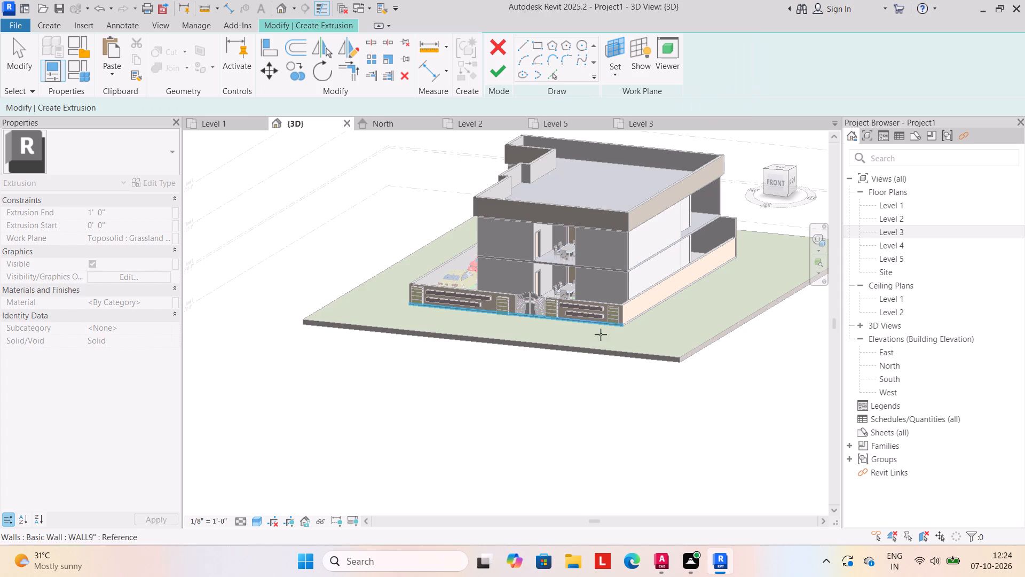
left_click(600, 348)
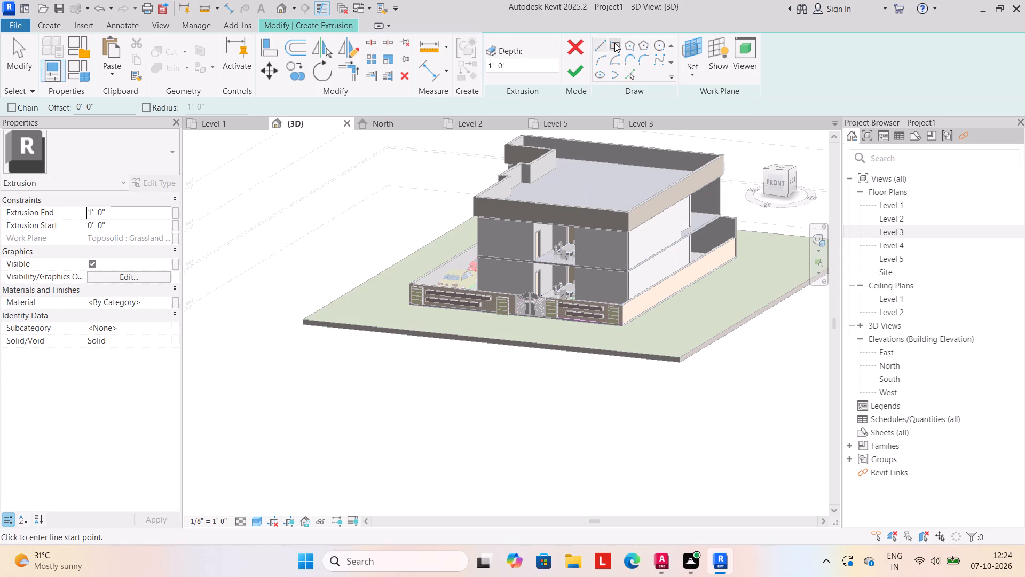
left_click(614, 43)
left_click(330, 310)
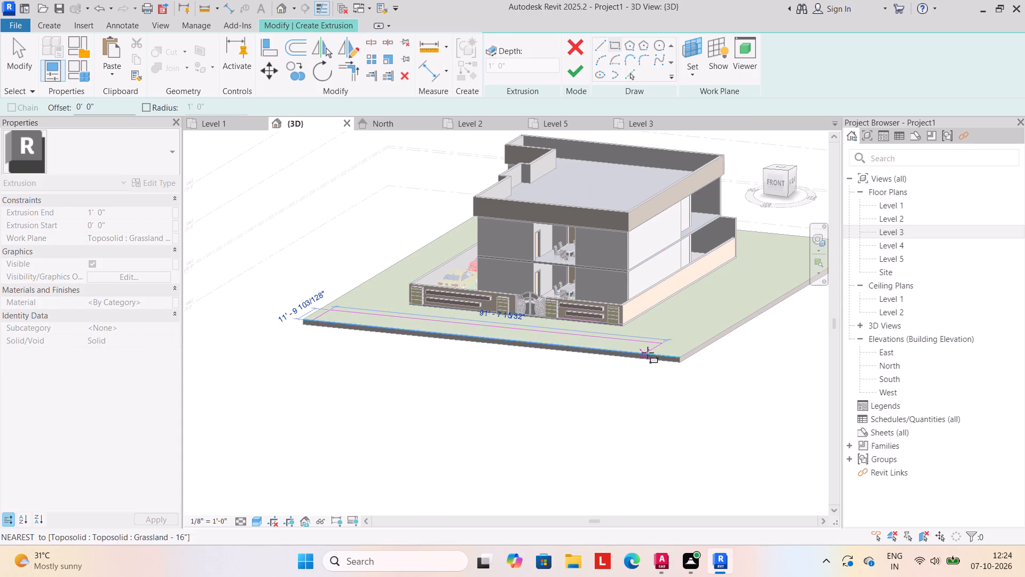
left_click(676, 354)
left_click(572, 64)
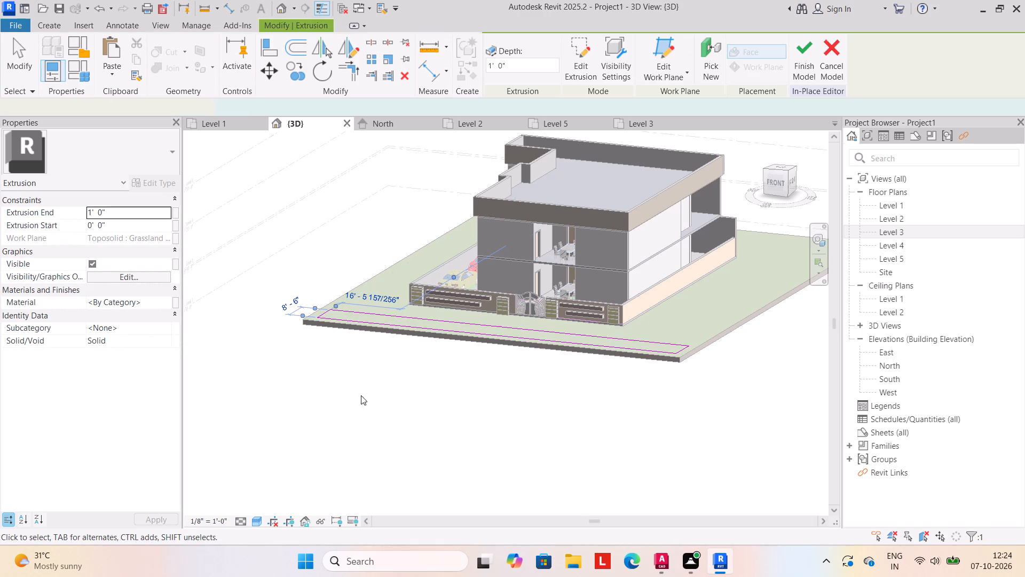
Set the new strip's extrusion end to 6".
left_click(350, 414)
middle_click_drag(421, 470, 442, 534, "shift")
left_click(477, 339)
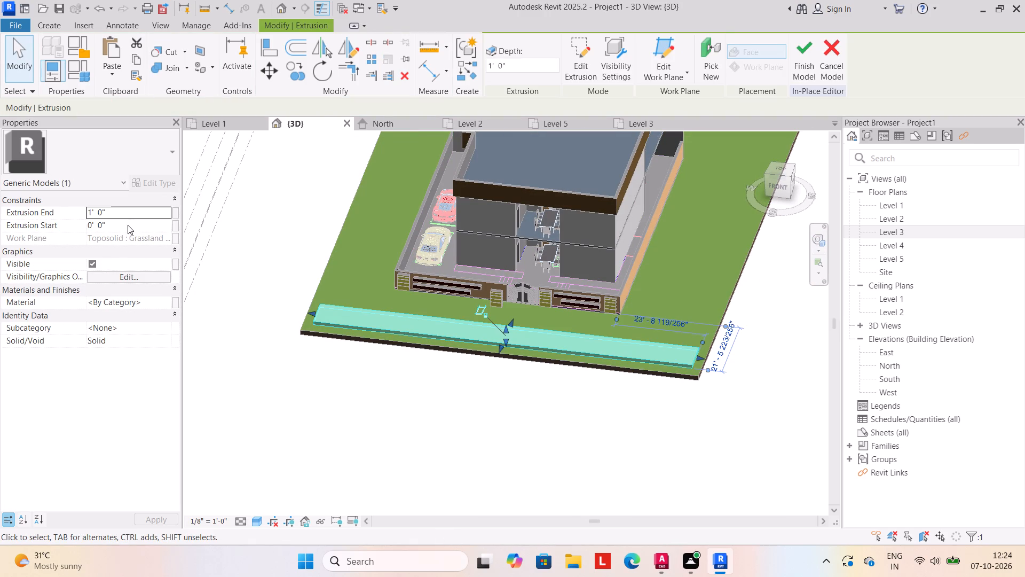
left_click(123, 215)
type("6\"")
key("Return")
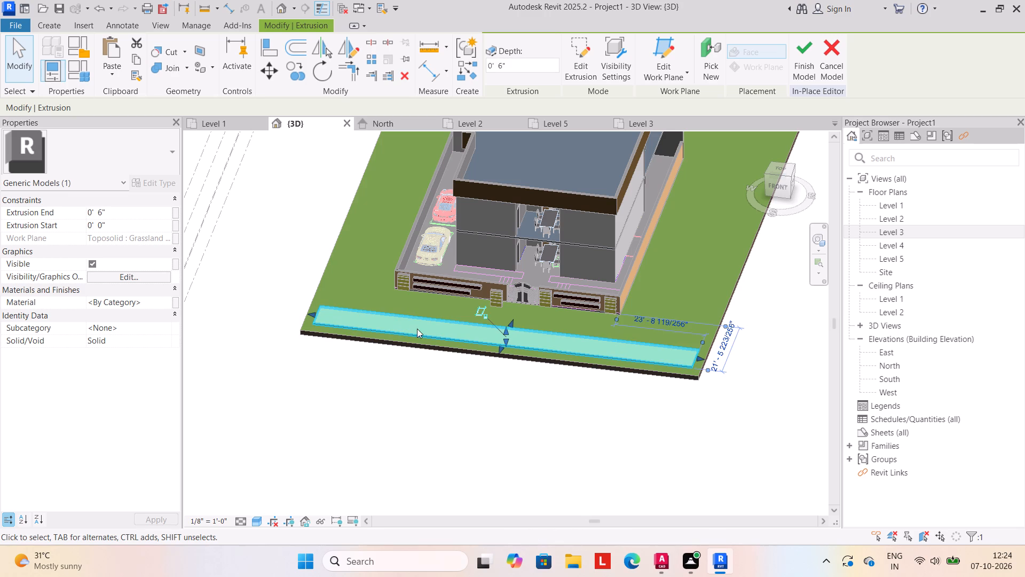
Stretch the strip's outer long edge out to the site's front edge, undoing the extra second stretch.
scroll(518, 354, "up", 4)
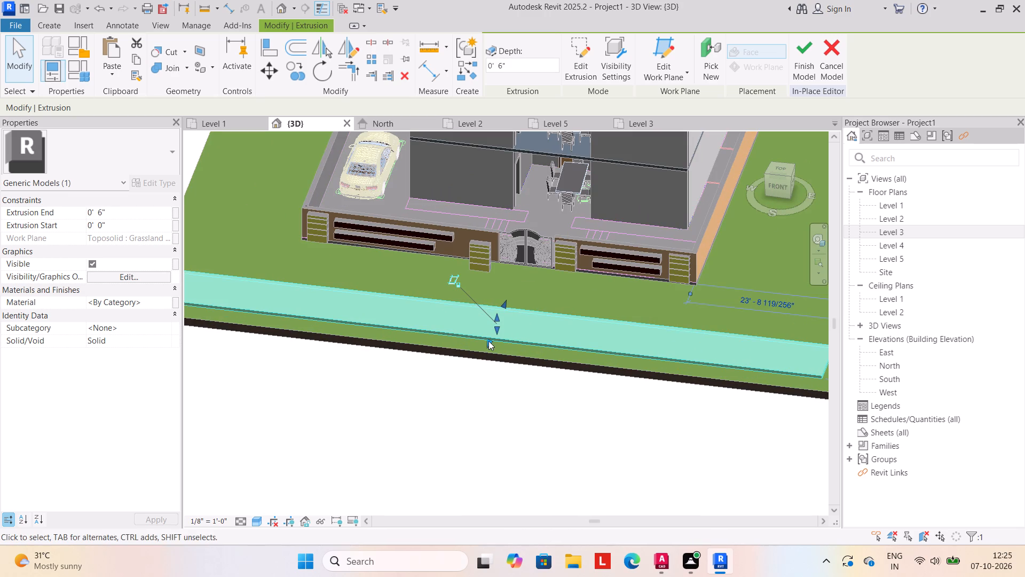
left_click_drag(488, 341, 488, 350)
left_click_drag(488, 340, 487, 345)
left_click(452, 406)
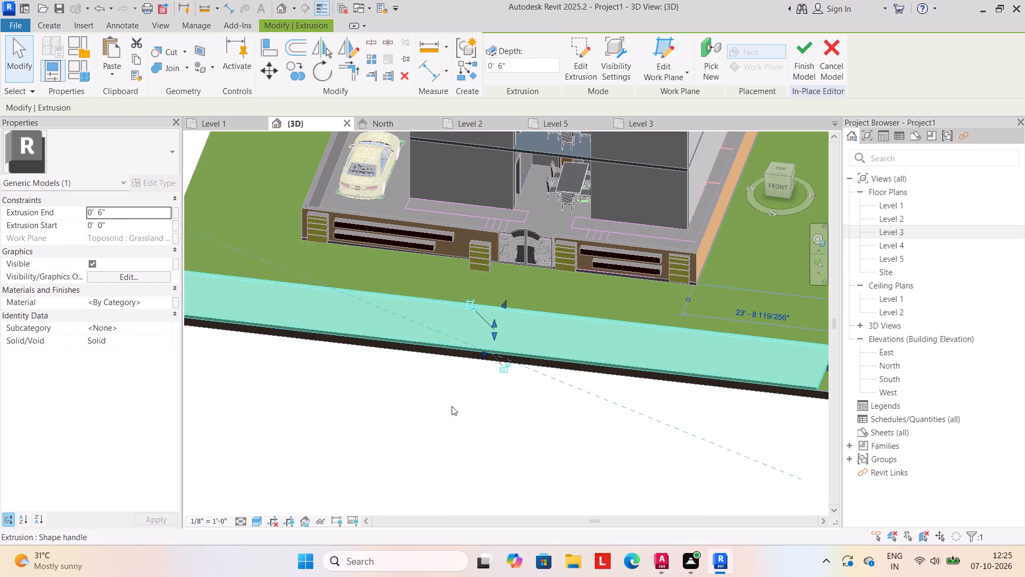
scroll(452, 408, "down", 3)
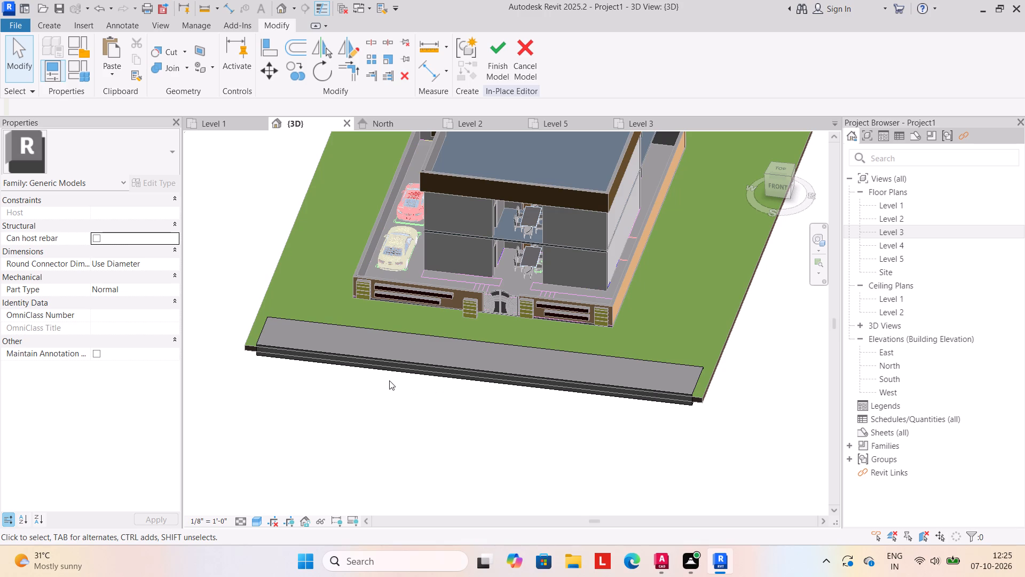
key("ctrl+z")
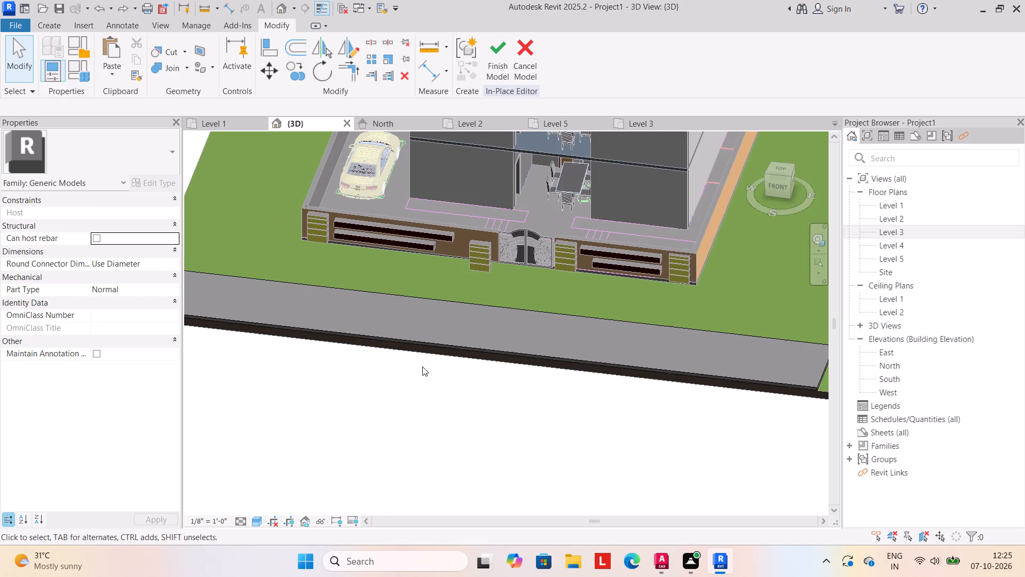
Widen the strip by stretching its inner long edge towards the compound wall.
scroll(575, 410, "down", 3)
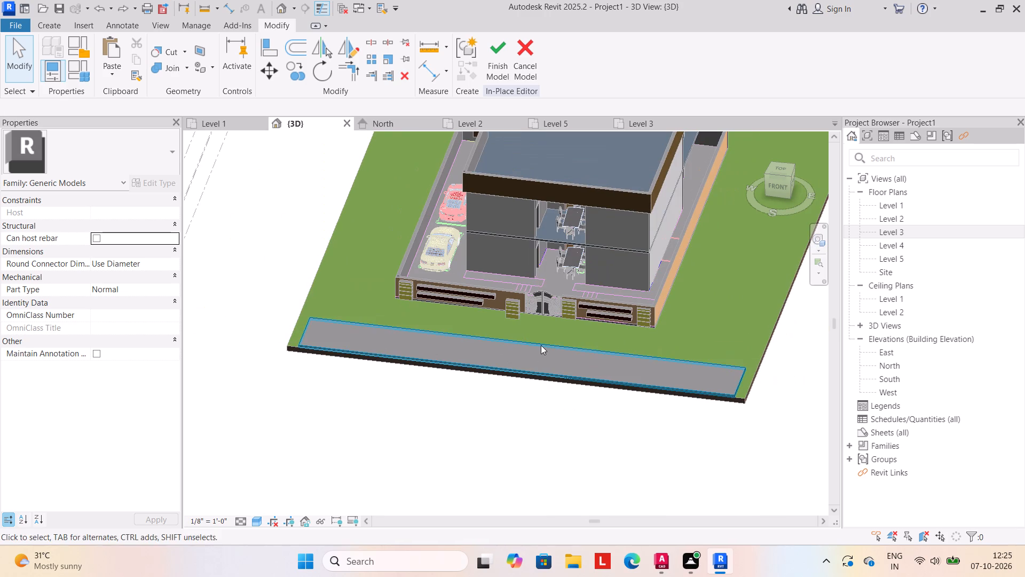
left_click(541, 345)
left_click_drag(526, 336, 531, 332)
left_click_drag(531, 337, 532, 332)
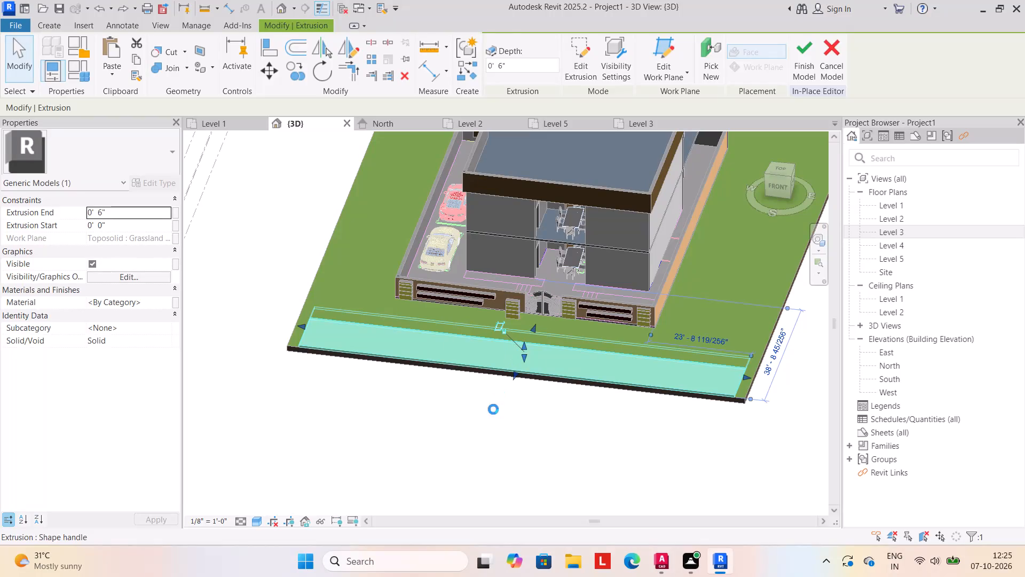
left_click(489, 423)
Extend both short ends of the strip to the site's side edges and finish the in-place model.
left_click(741, 376)
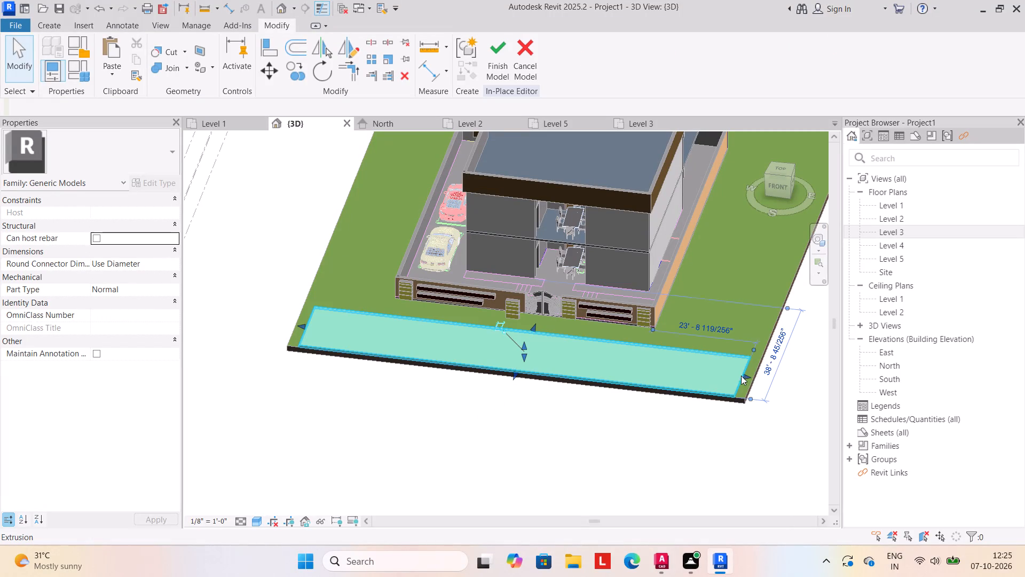
left_click_drag(746, 377, 753, 381)
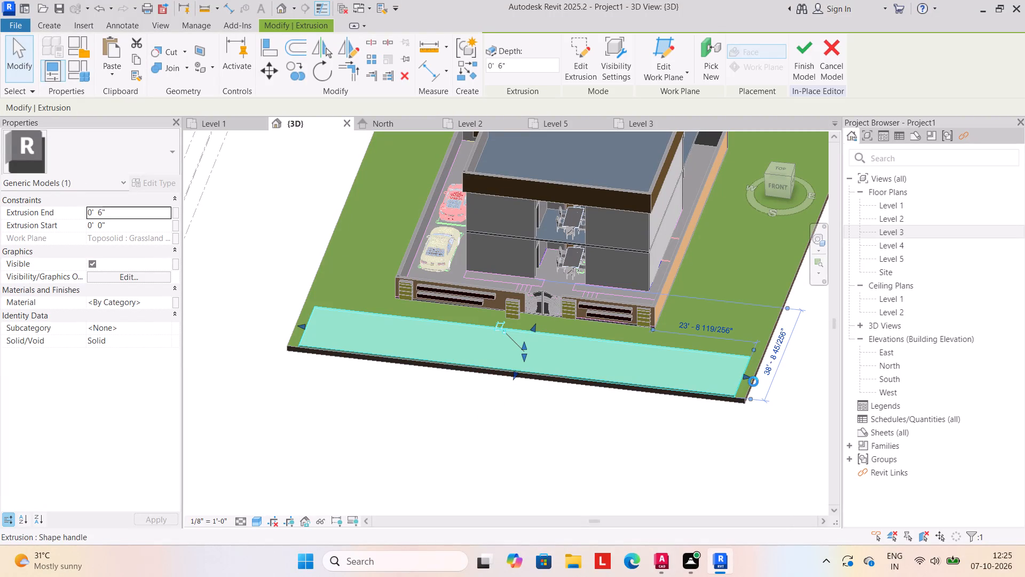
left_click(706, 440)
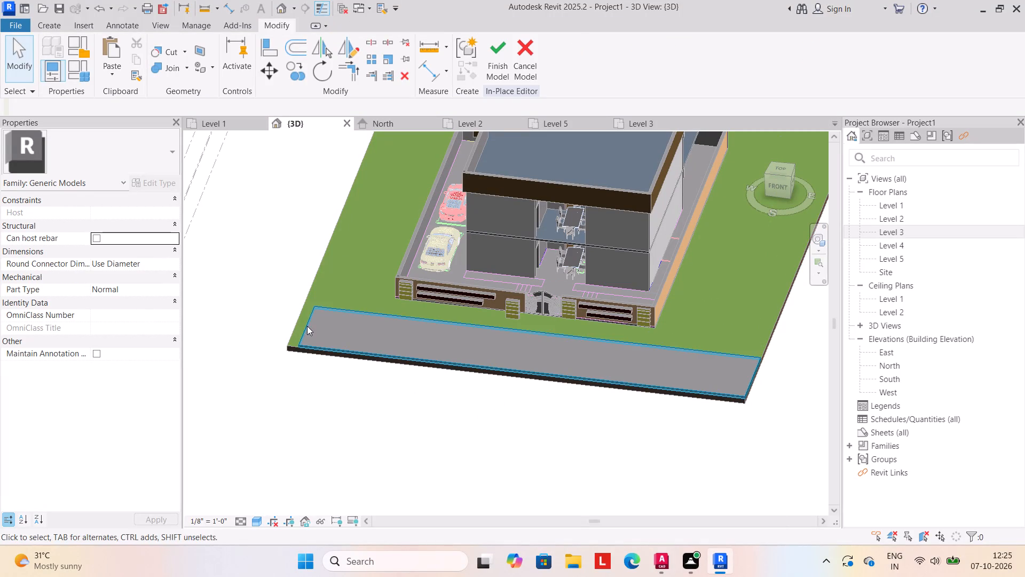
left_click(305, 326)
left_click_drag(305, 326, 294, 325)
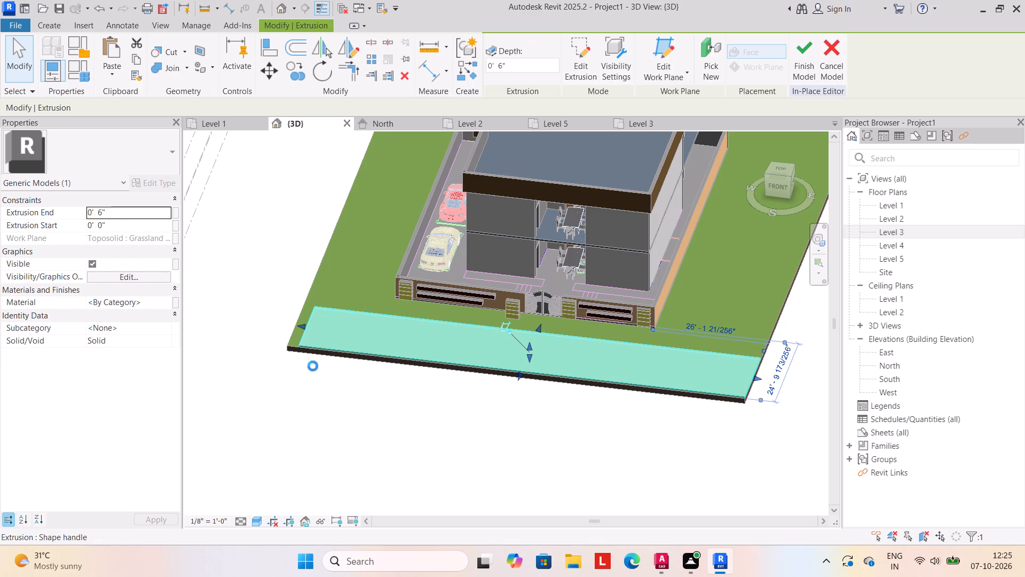
left_click(286, 408)
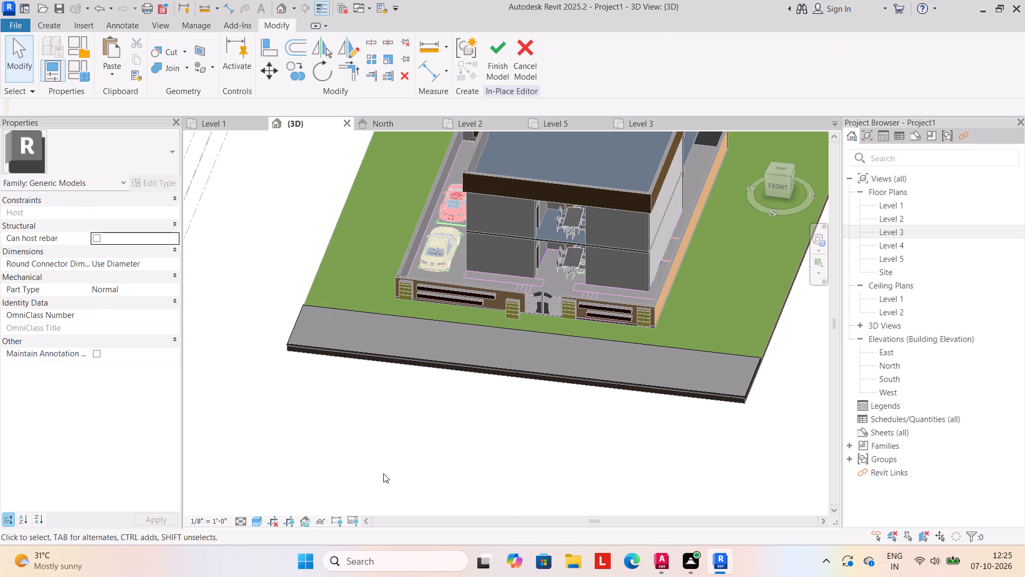
middle_click_drag(428, 497, 441, 414, "shift")
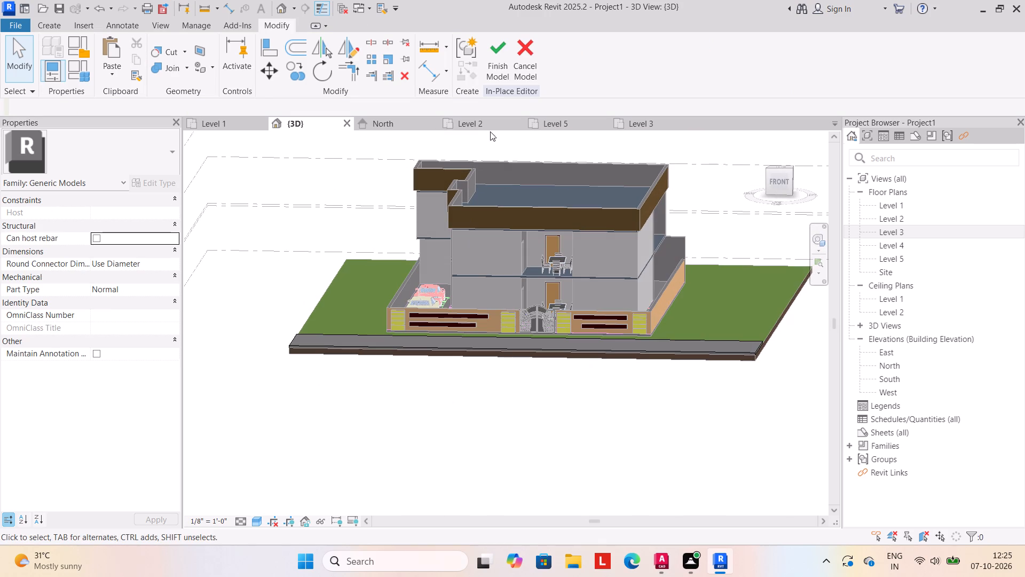
left_click(495, 72)
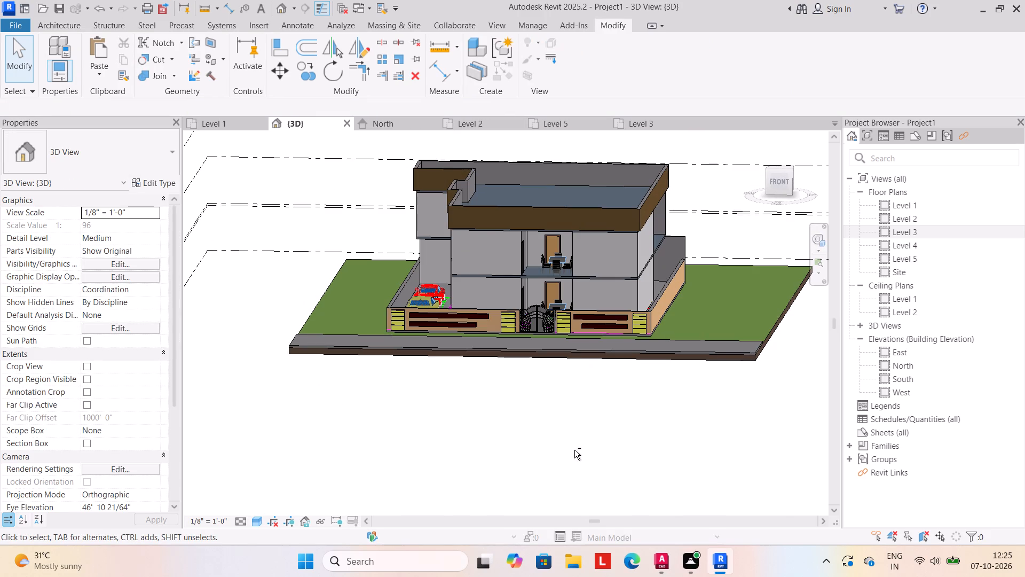
Examine the house, site and road strip from the front in the 3D view.
scroll(584, 445, "down", 1)
middle_click_drag(587, 445, 604, 486, "shift")
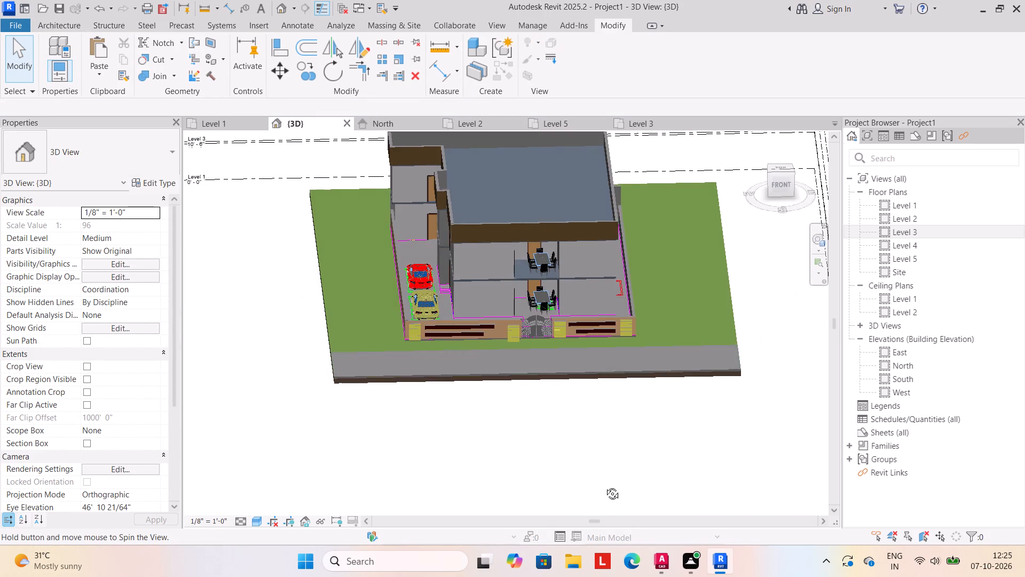
middle_click_drag(604, 486, 603, 475, "shift")
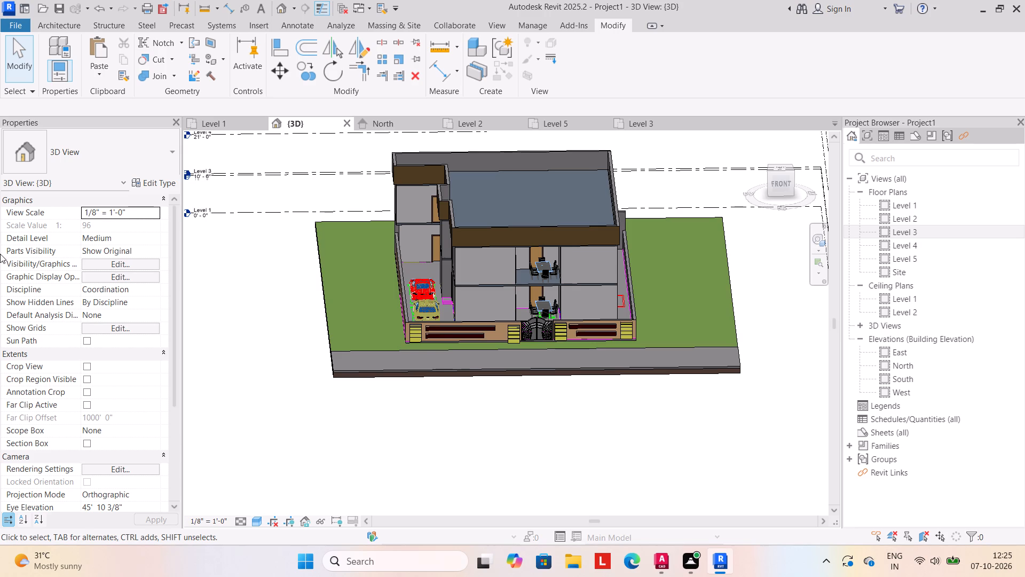
scroll(293, 438, "down", 2)
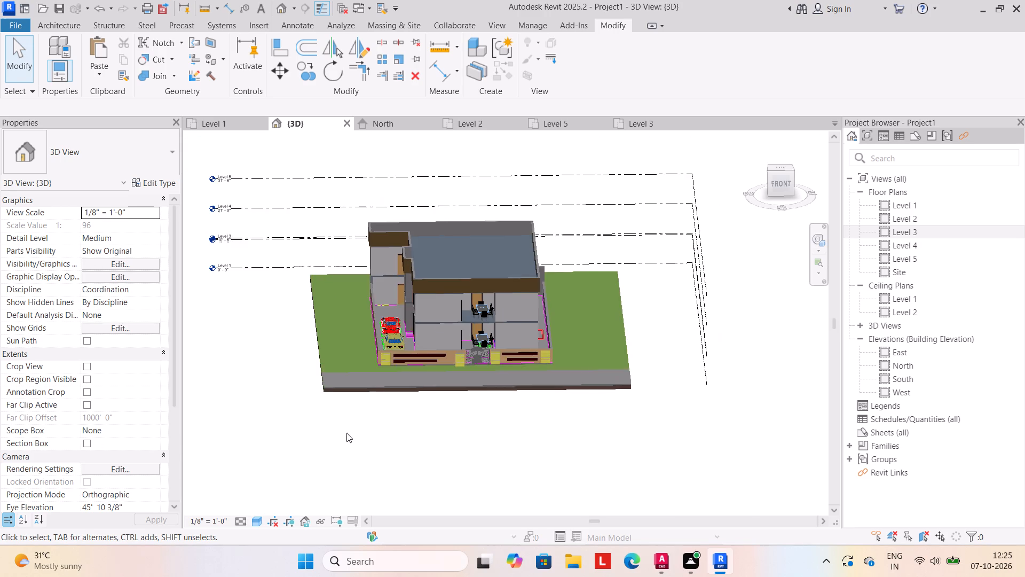
middle_click_drag(552, 462, 539, 431, "shift")
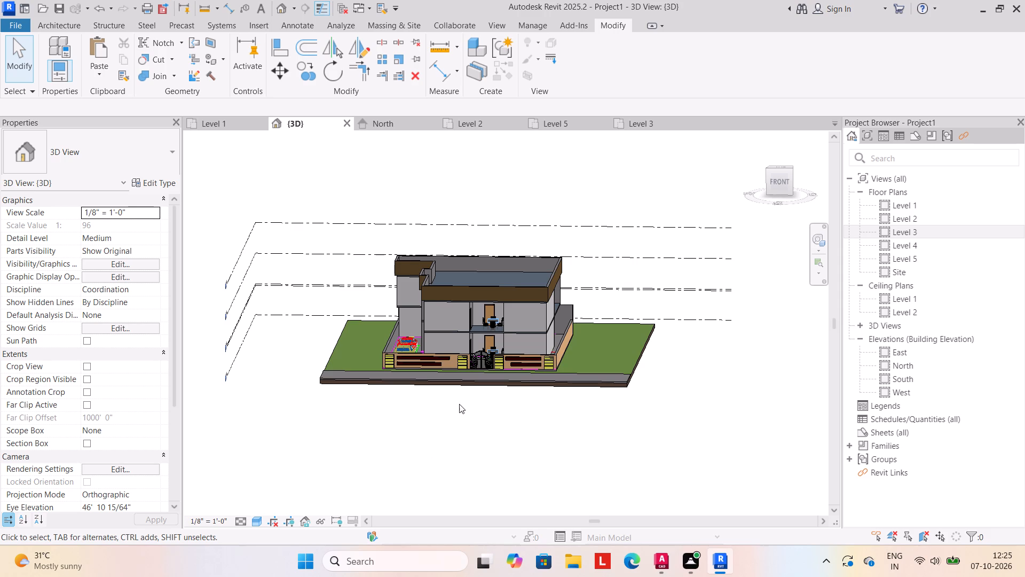
scroll(459, 404, "up", 1)
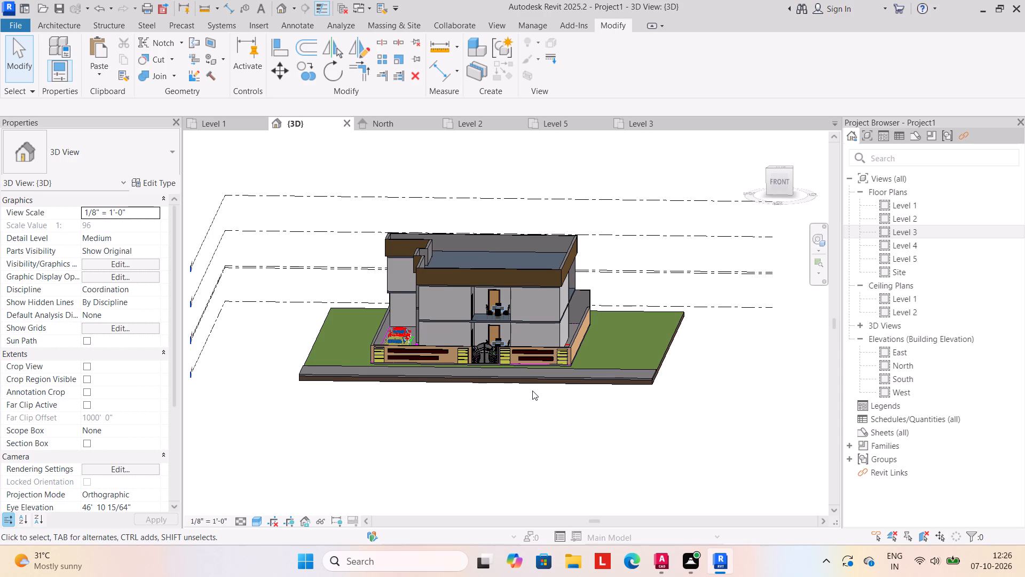
scroll(570, 405, "up", 1)
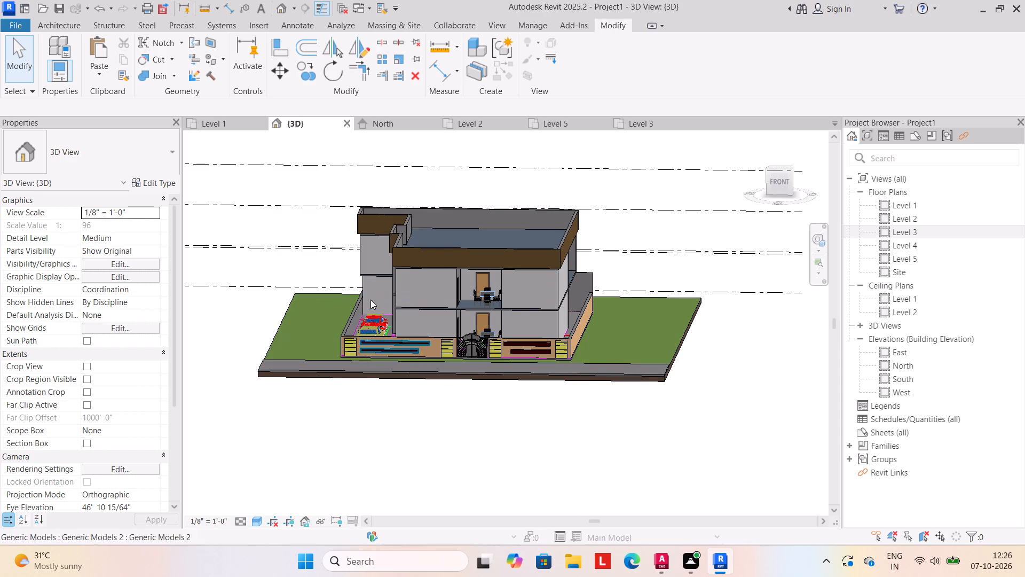
Load the Bamboo_plant_16776 family from the tree and plant folder for component placement.
left_click(46, 27)
left_click(157, 74)
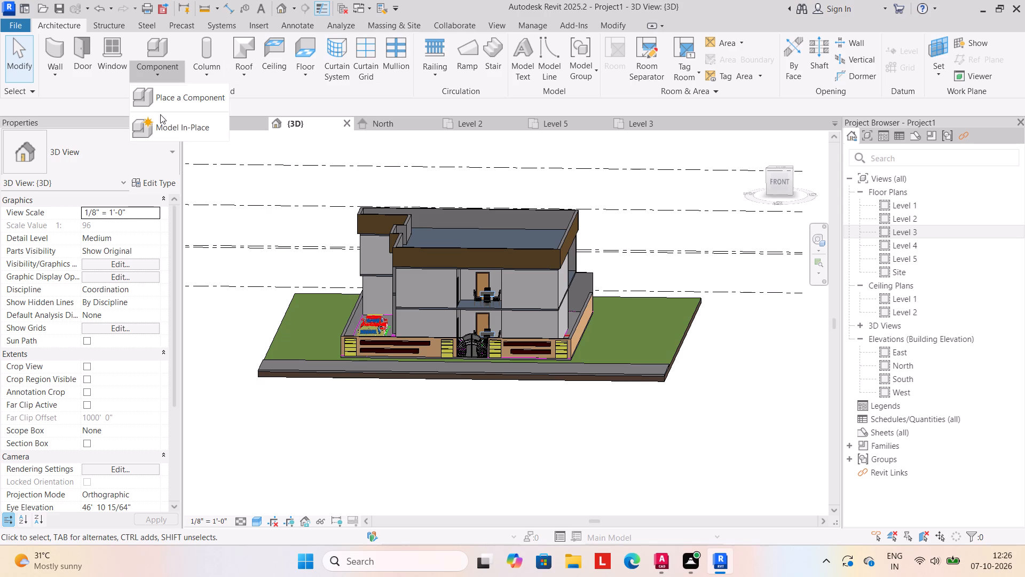
left_click(178, 98)
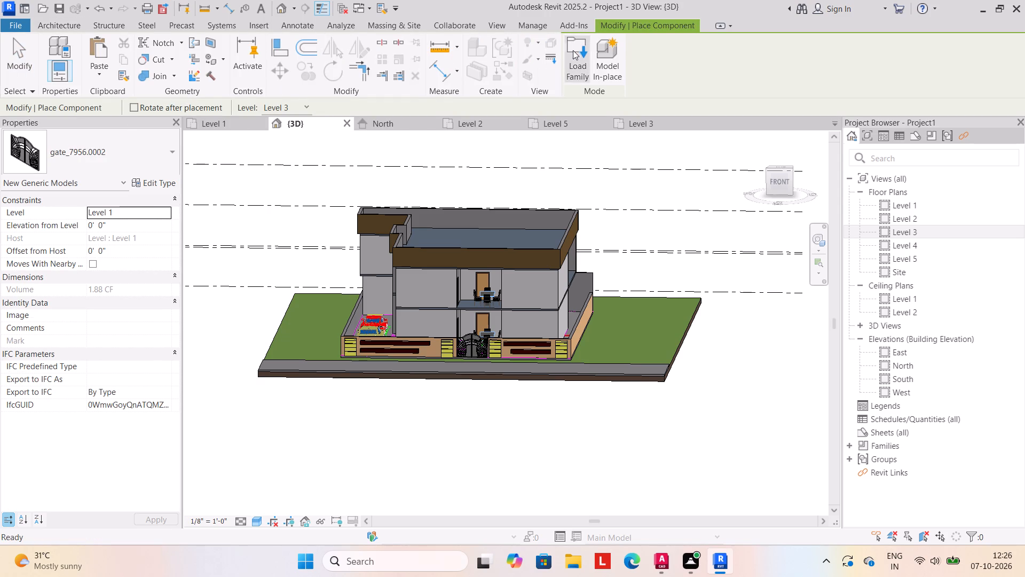
left_click(575, 50)
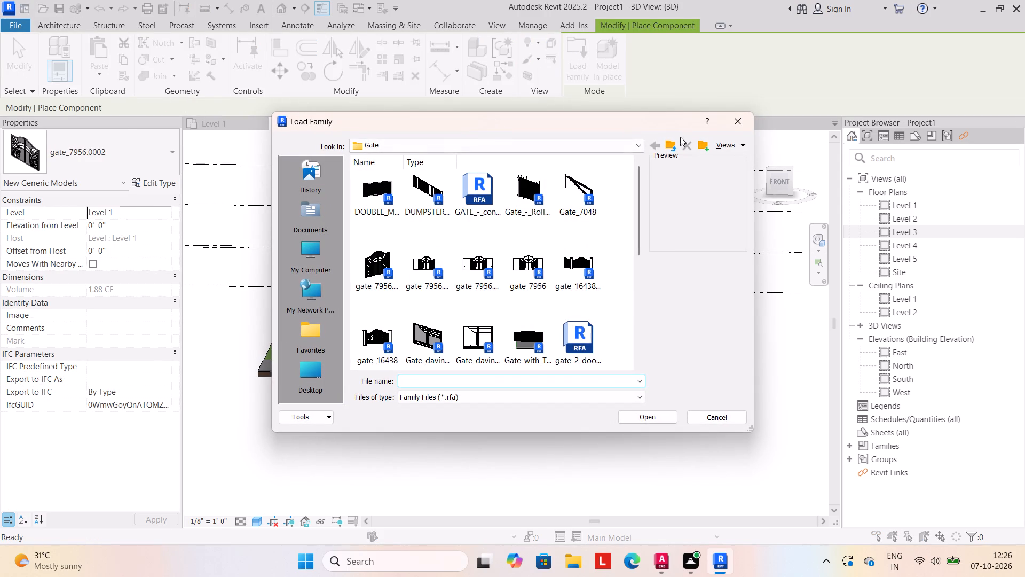
left_click(670, 142)
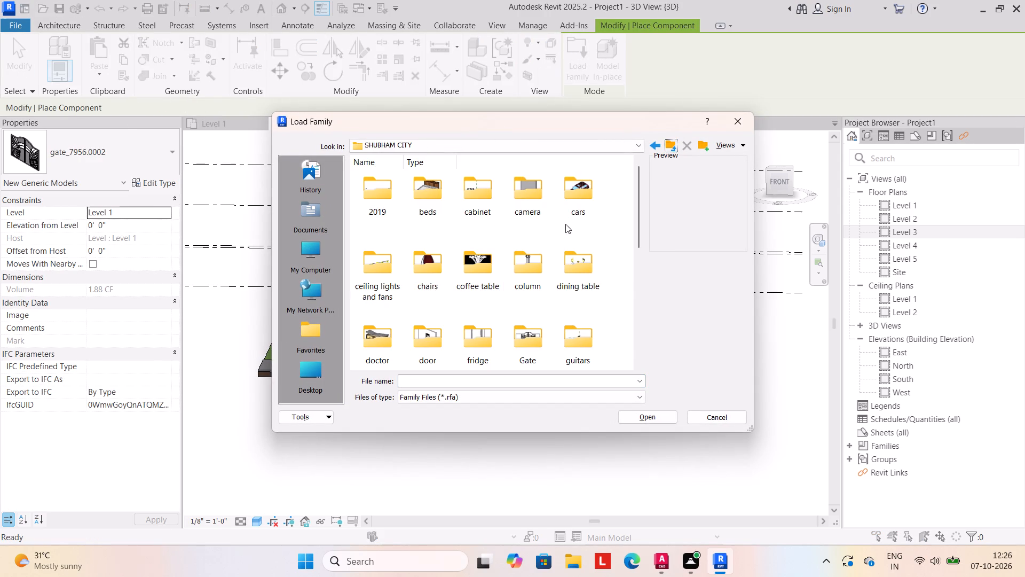
scroll(580, 314, "down", 4)
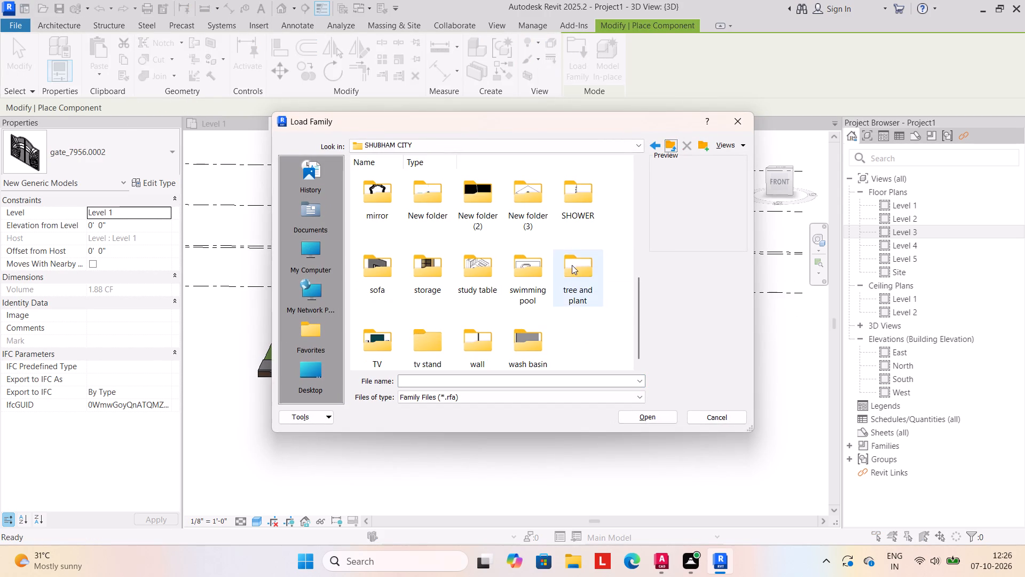
double_click(572, 265)
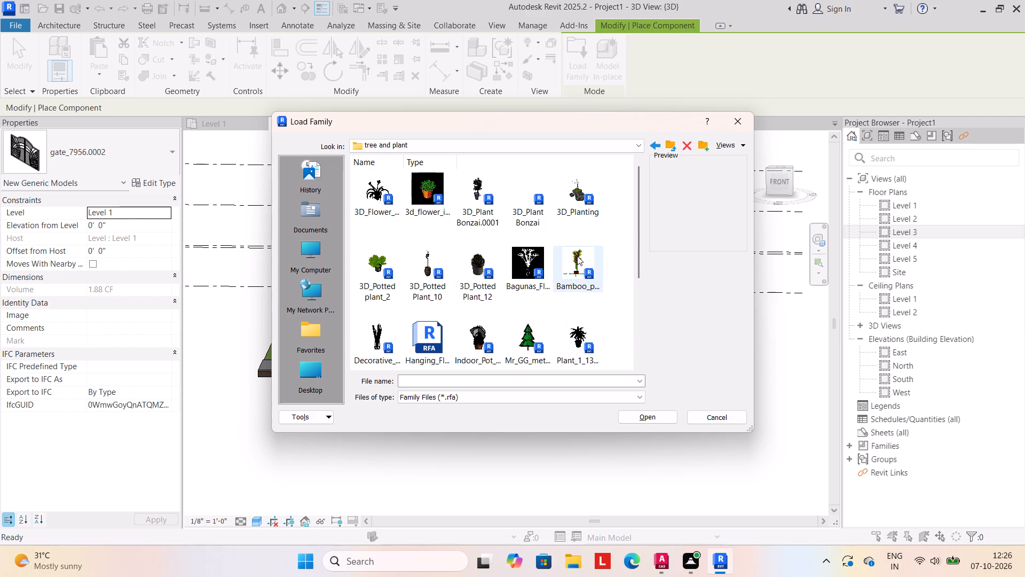
left_click(577, 256)
left_click(656, 411)
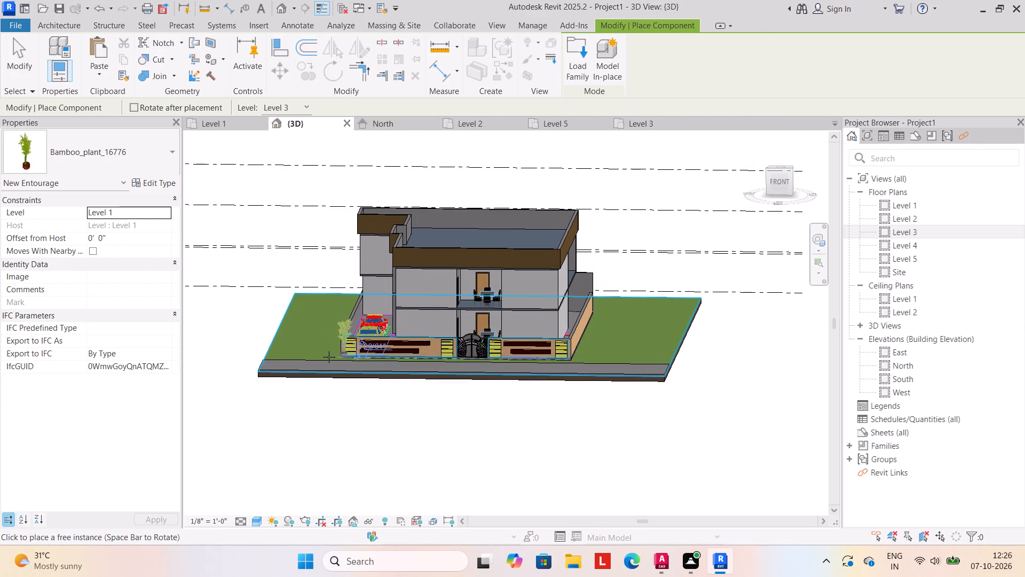
Place two bamboo plants on the grass just behind the road, one beyond each front corner of the compound wall.
left_click(326, 355)
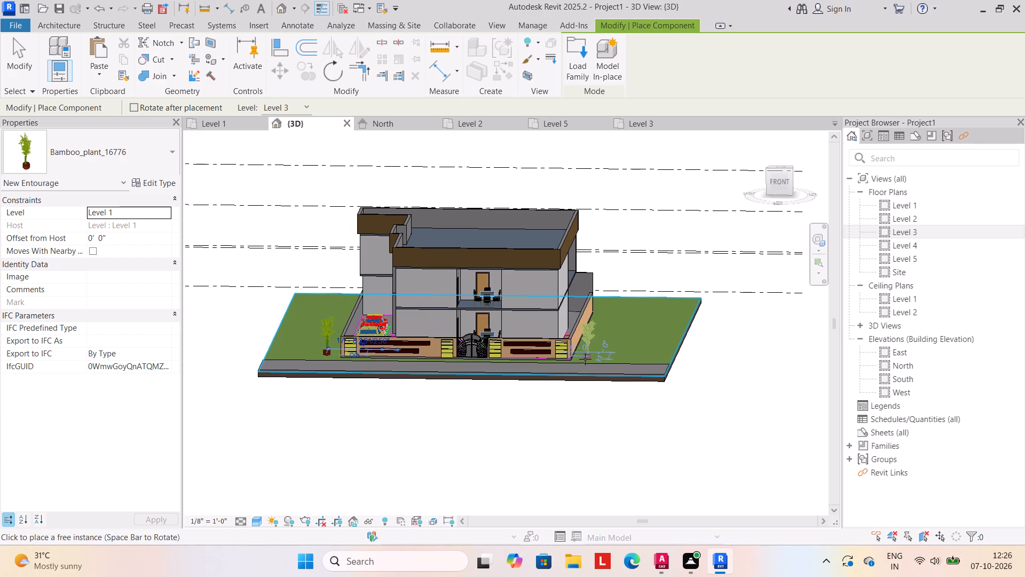
left_click(585, 359)
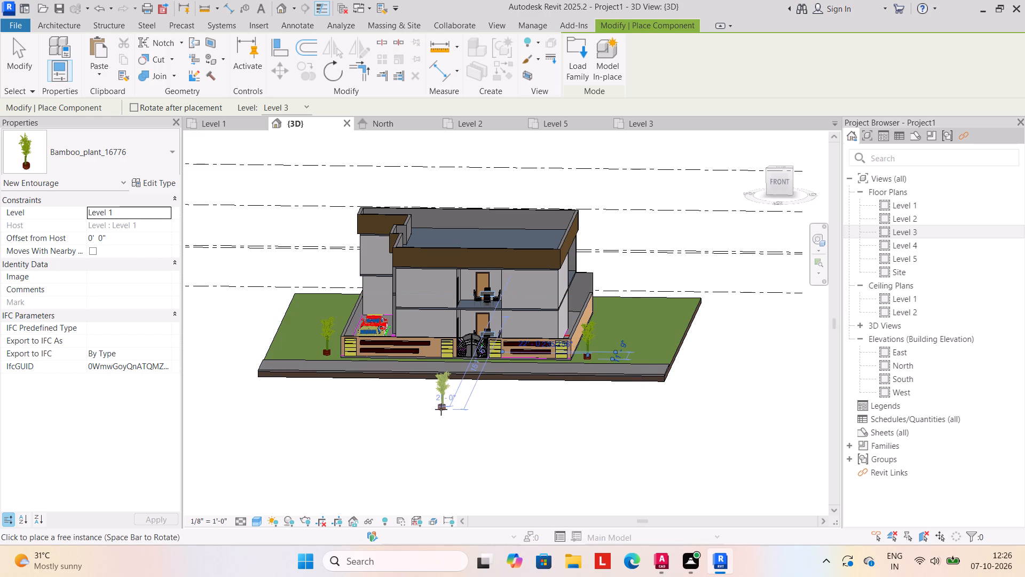
key("Escape")
key("Escape")
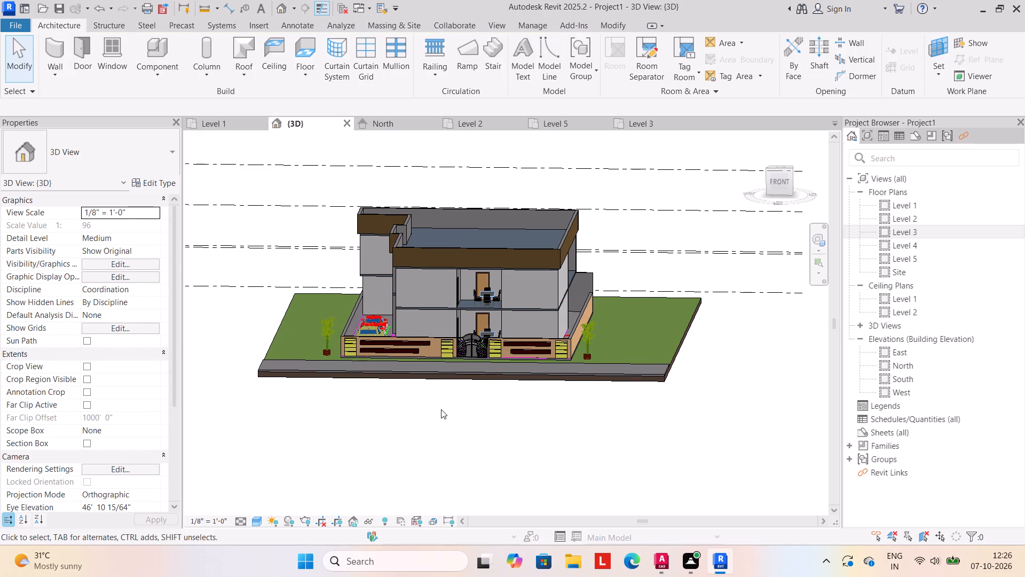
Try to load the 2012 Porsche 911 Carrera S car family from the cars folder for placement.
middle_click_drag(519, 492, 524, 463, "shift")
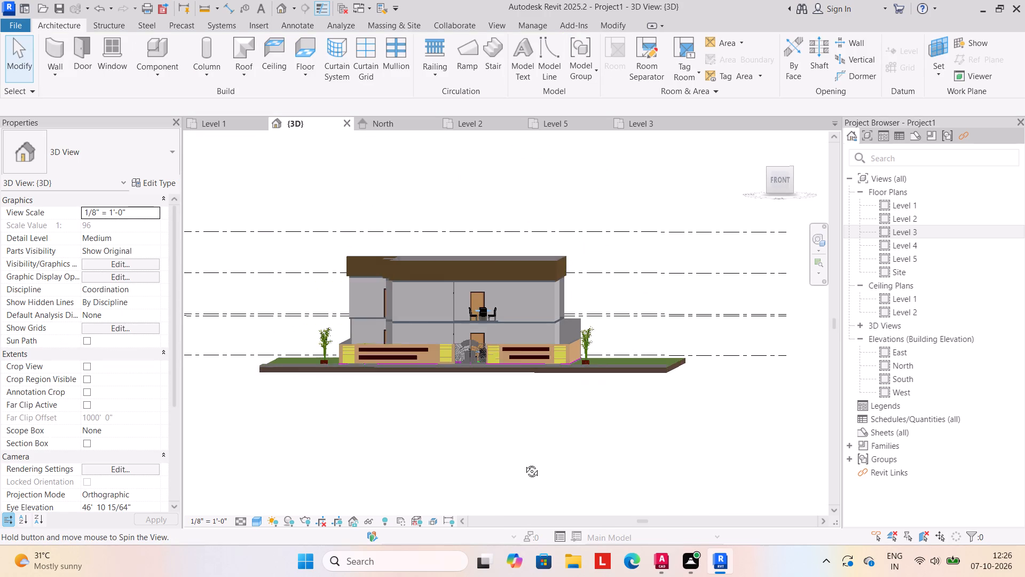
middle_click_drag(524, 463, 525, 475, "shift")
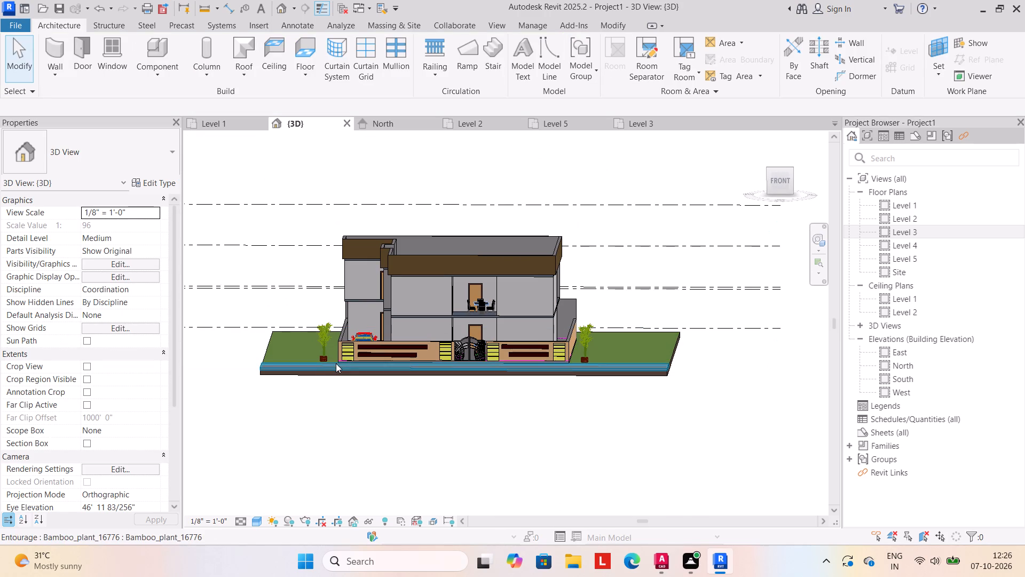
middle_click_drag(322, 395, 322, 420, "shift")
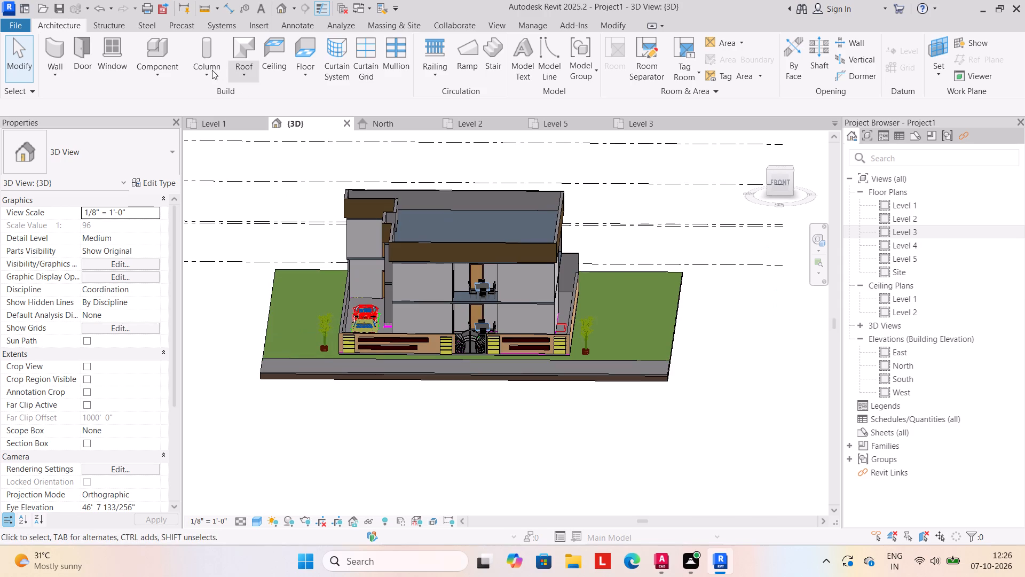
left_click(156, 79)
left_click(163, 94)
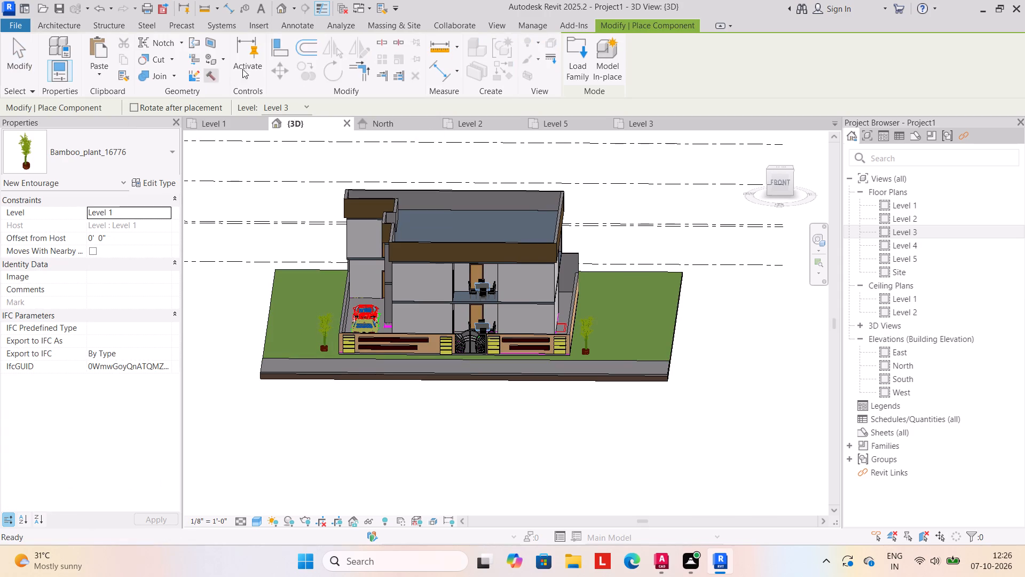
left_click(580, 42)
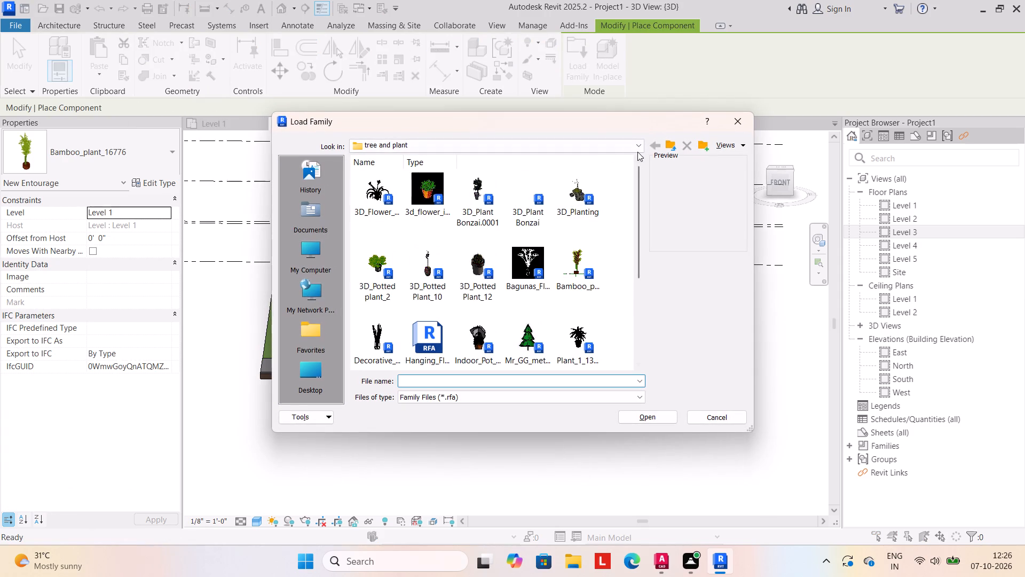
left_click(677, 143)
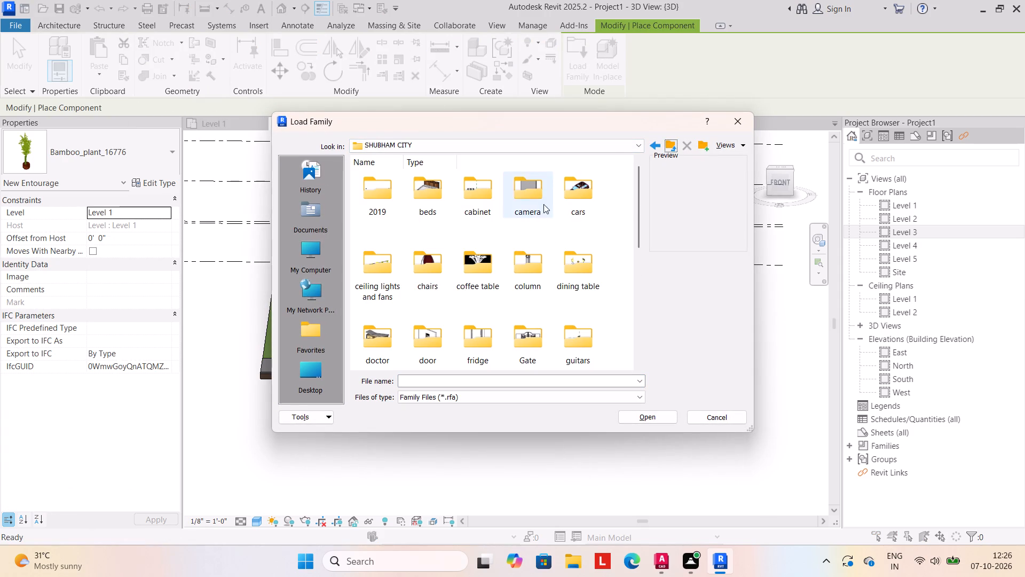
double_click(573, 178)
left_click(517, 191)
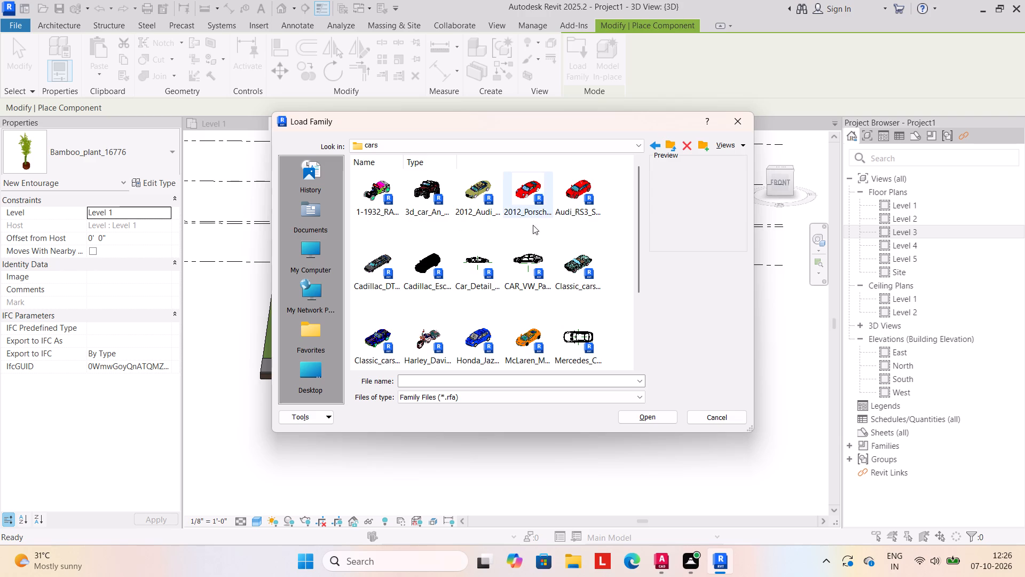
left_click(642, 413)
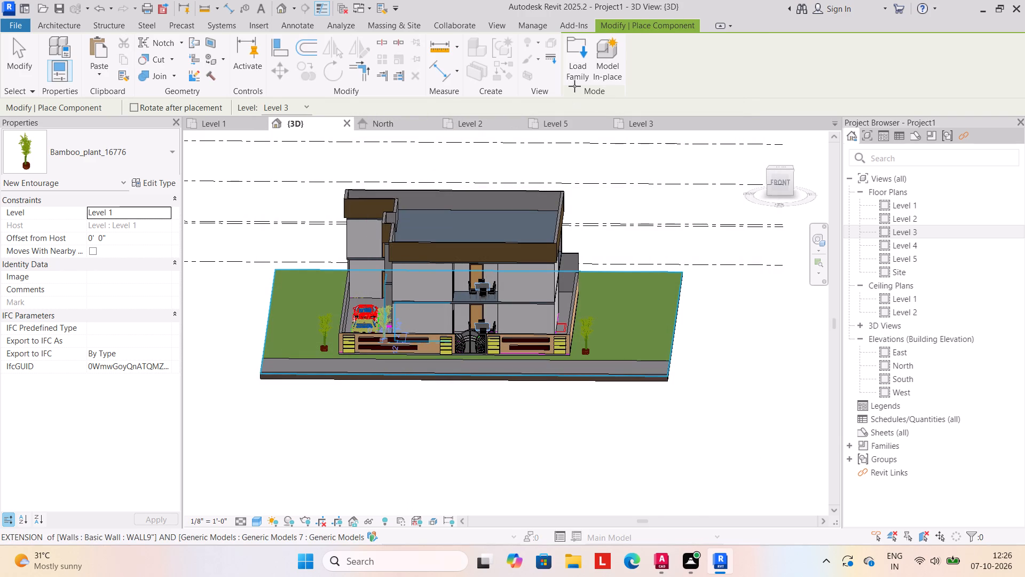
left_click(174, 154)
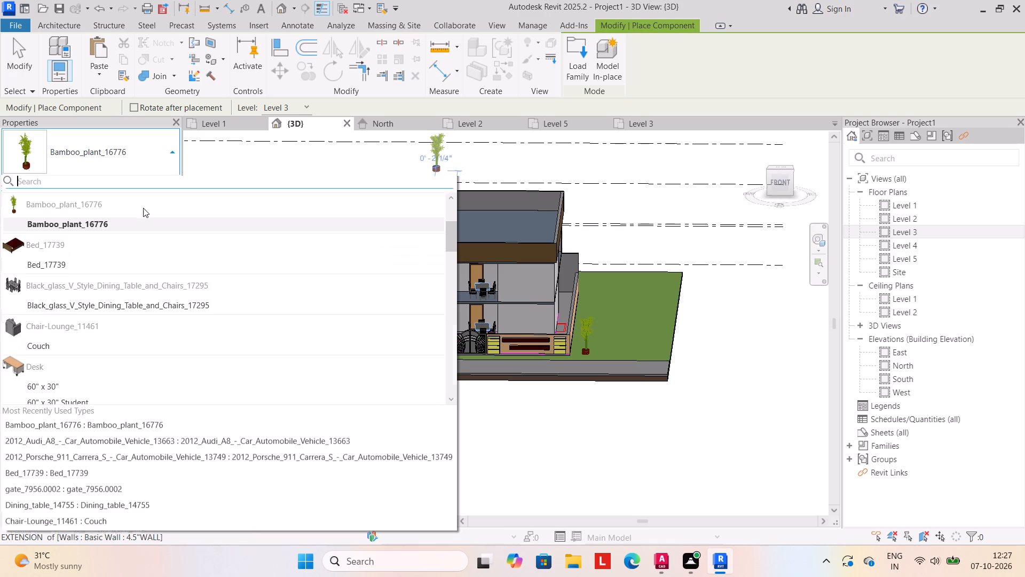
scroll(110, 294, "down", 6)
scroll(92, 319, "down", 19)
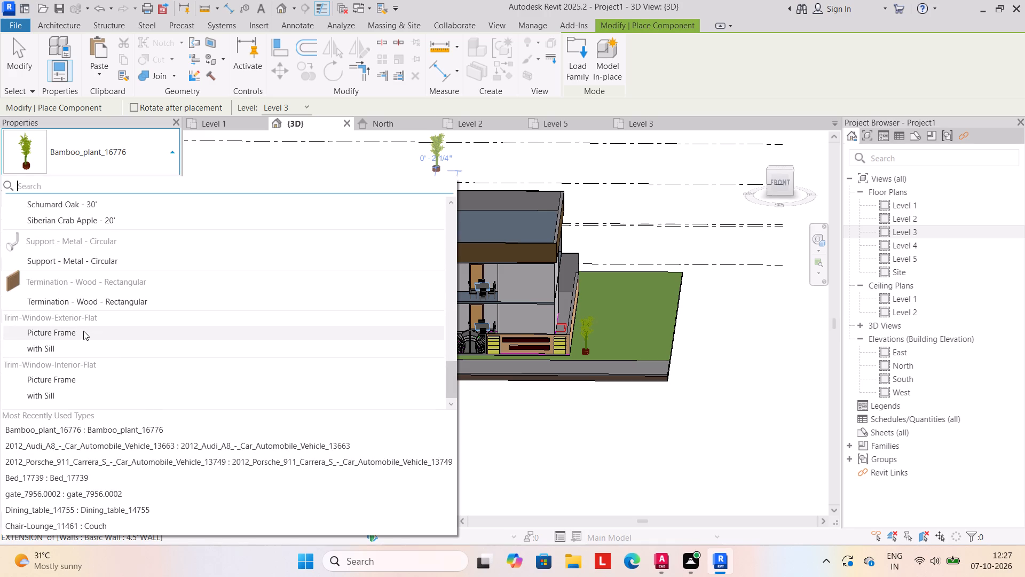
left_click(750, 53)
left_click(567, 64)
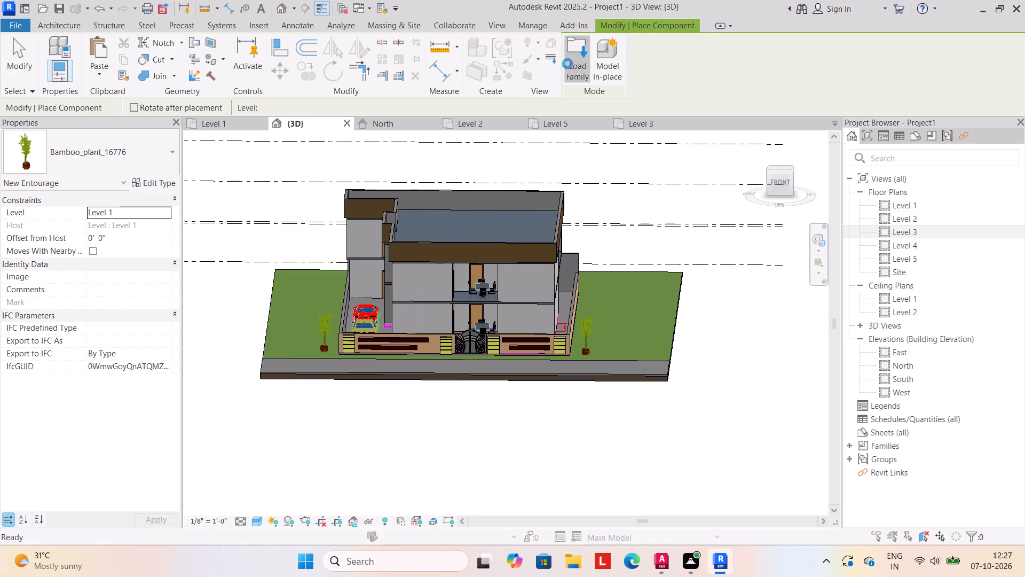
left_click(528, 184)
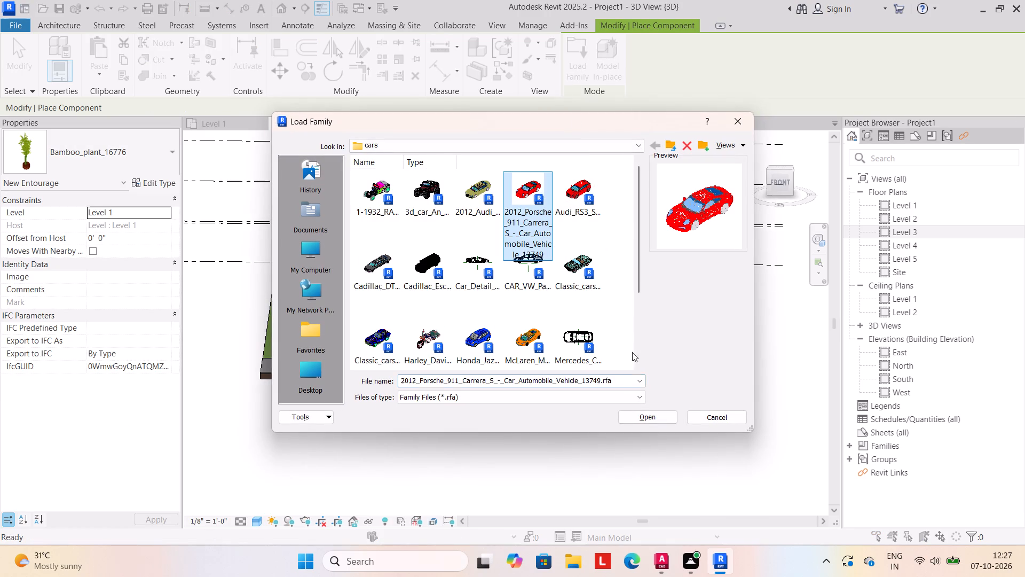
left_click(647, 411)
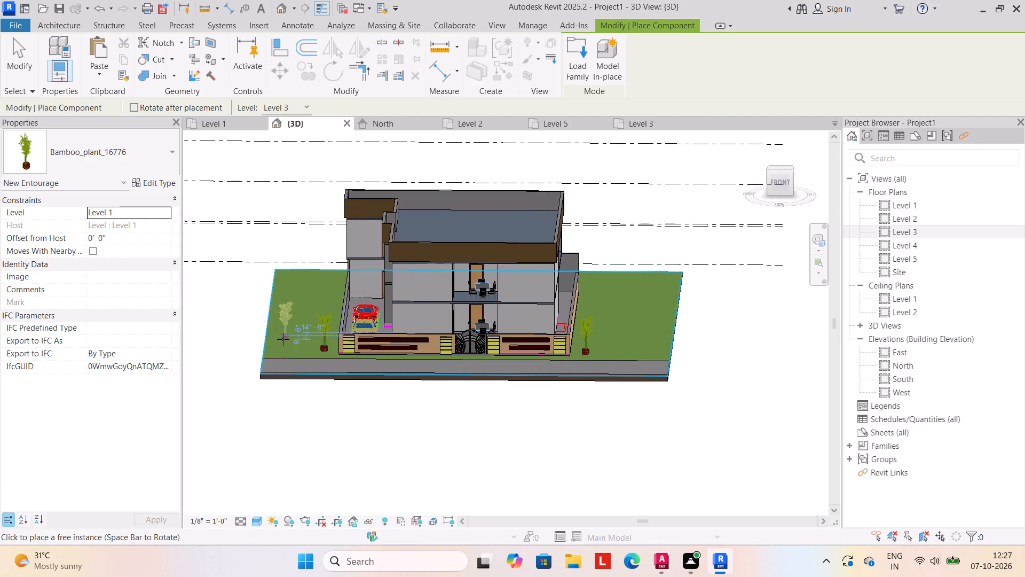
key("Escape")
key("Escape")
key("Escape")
Load the Audi RS3 Sportback car family from the cars folder for component placement.
left_click(155, 79)
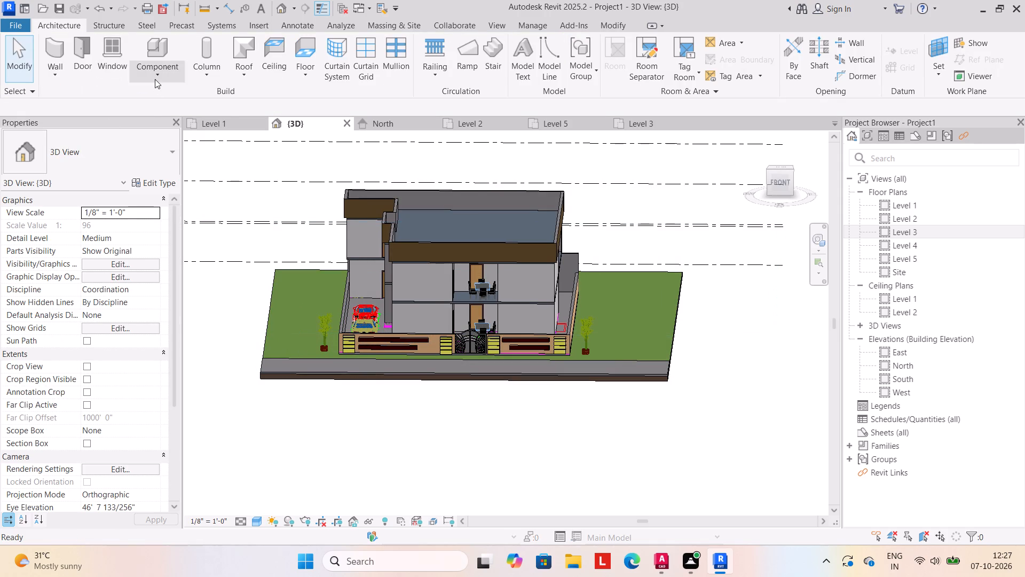
left_click(160, 100)
left_click(581, 46)
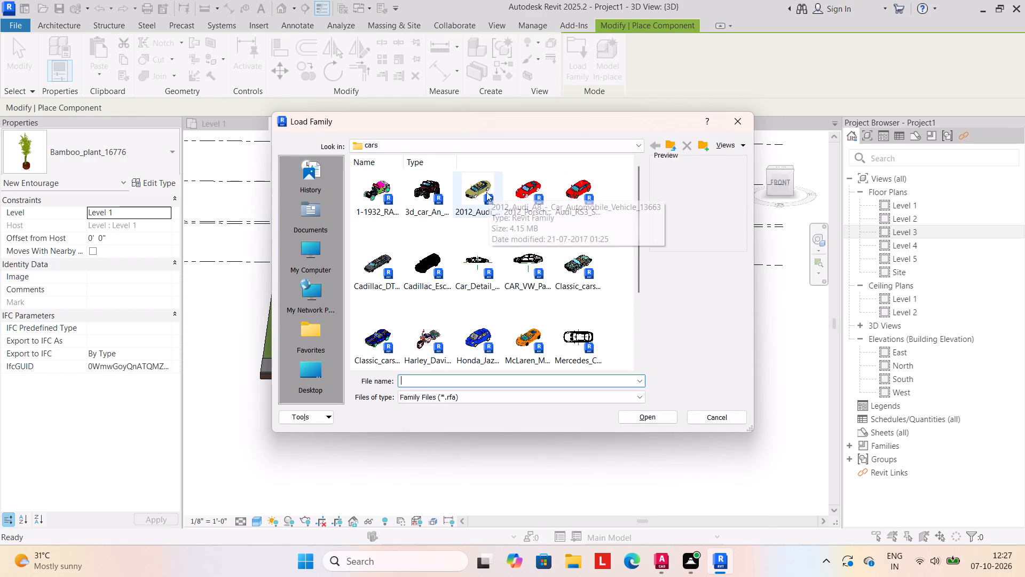
left_click(574, 189)
left_click(656, 412)
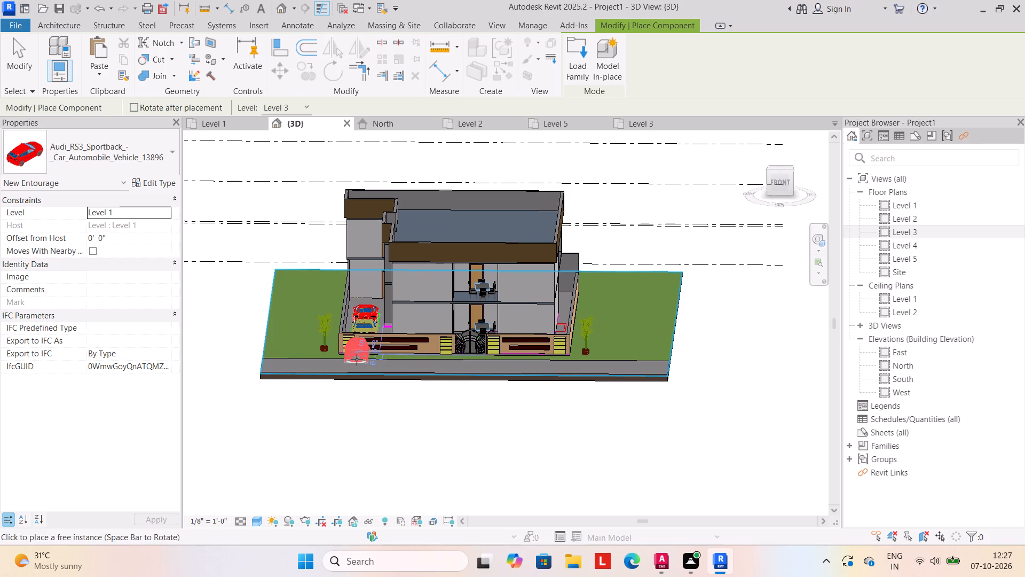
Place one Audi RS3 Sportback on the road in front of the compound wall, rotated to lie along the road.
key("space")
key("space")
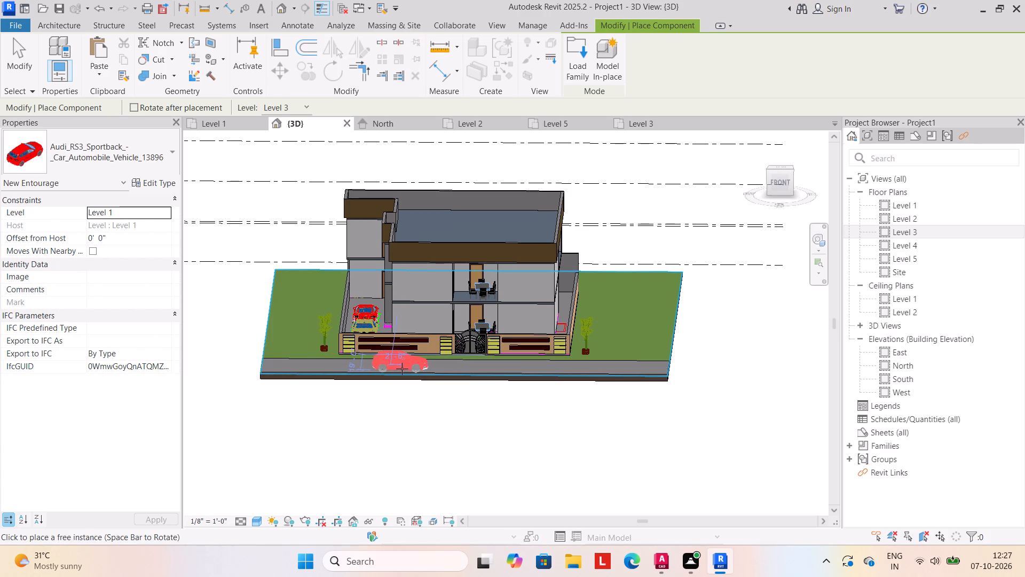
left_click(405, 368)
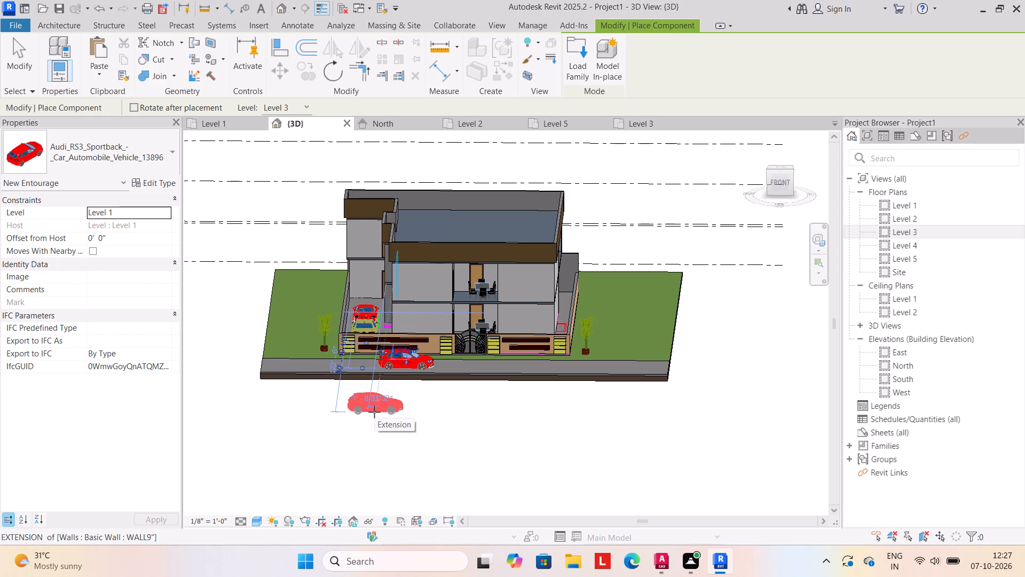
key("Escape")
key("Escape")
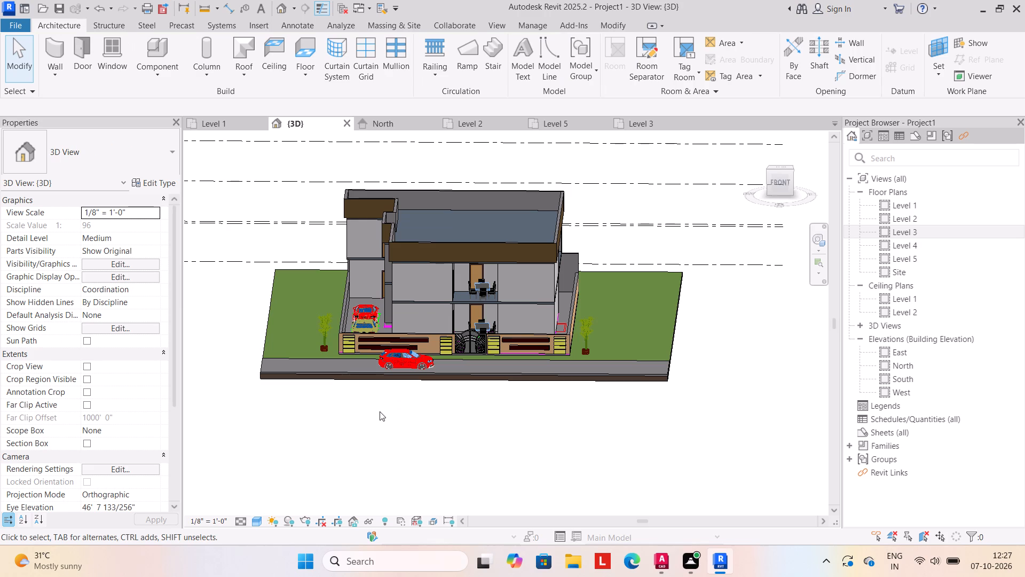
Examine the house, site, plants and road car from the front and side in the 3D view.
scroll(469, 417, "down", 2)
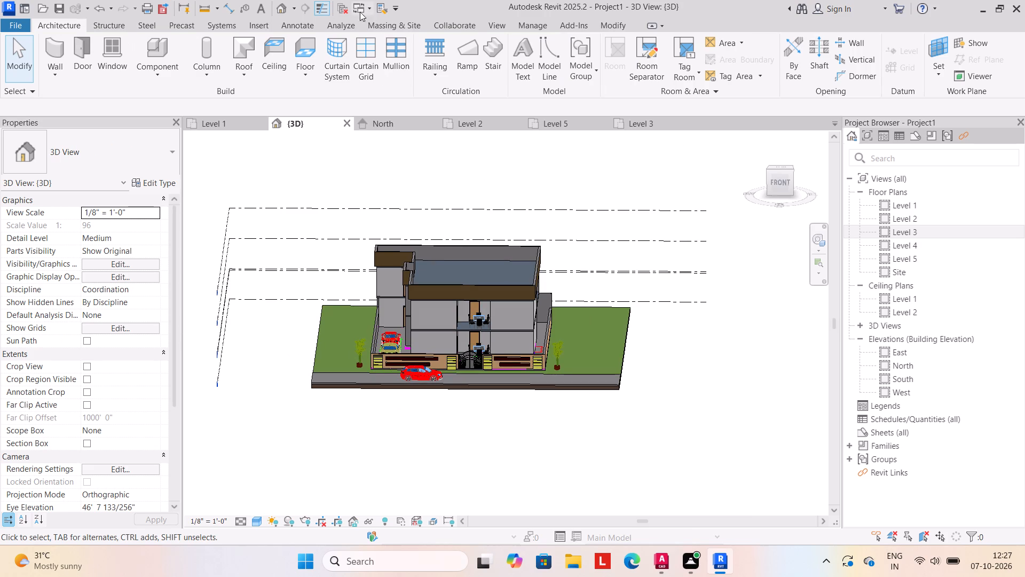
left_click(294, 7)
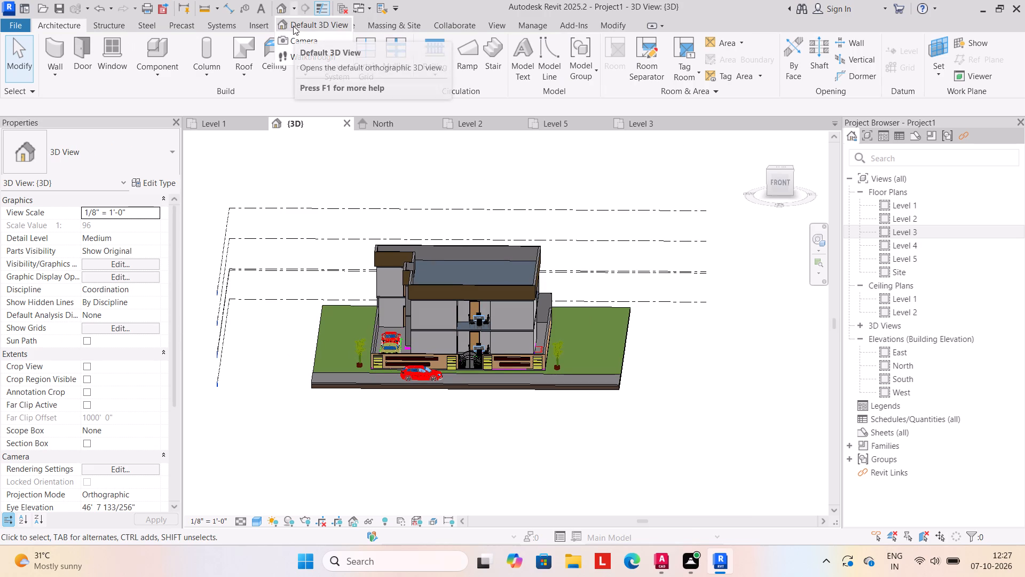
left_click(262, 398)
middle_click_drag(374, 420, 379, 372, "shift")
middle_click_drag(409, 411, 346, 488, "shift")
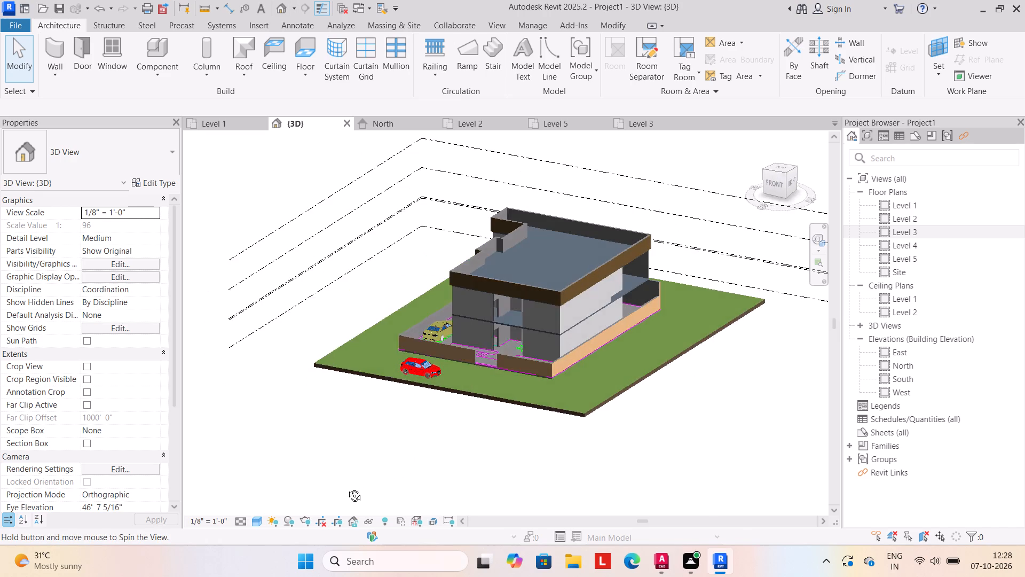
middle_click_drag(346, 488, 383, 472, "shift")
middle_click_drag(432, 467, 454, 457)
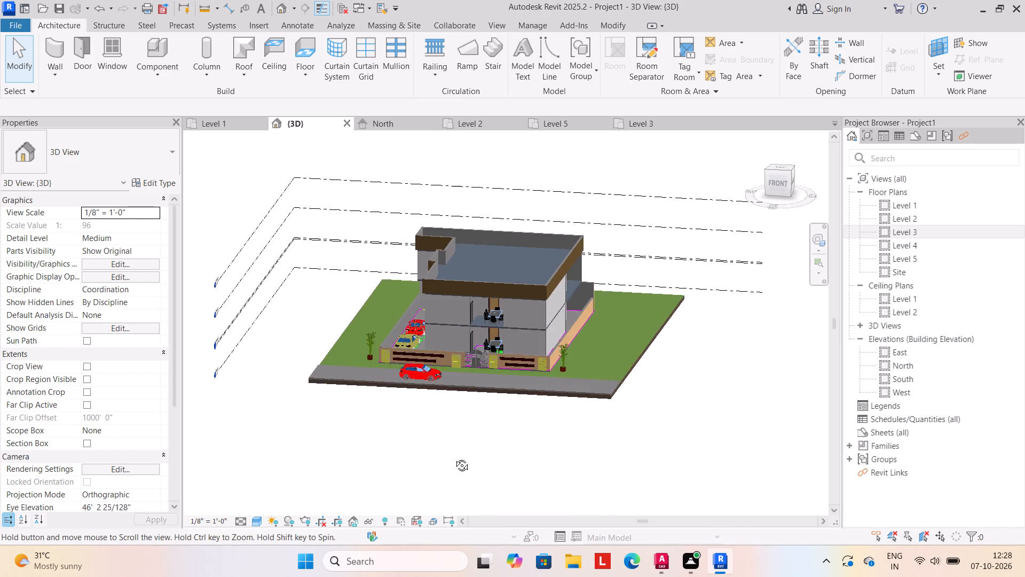
middle_click_drag(454, 457, 477, 439)
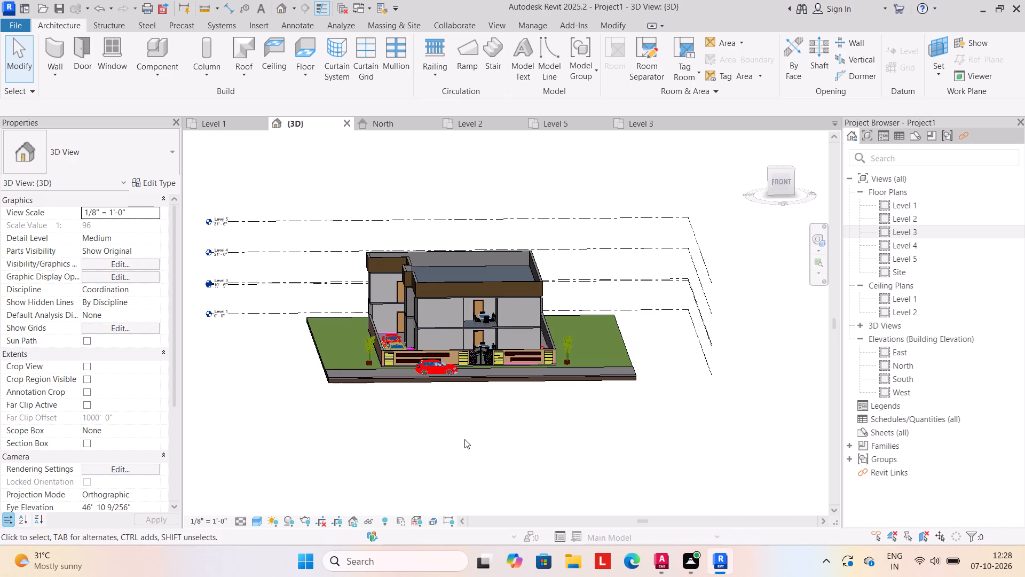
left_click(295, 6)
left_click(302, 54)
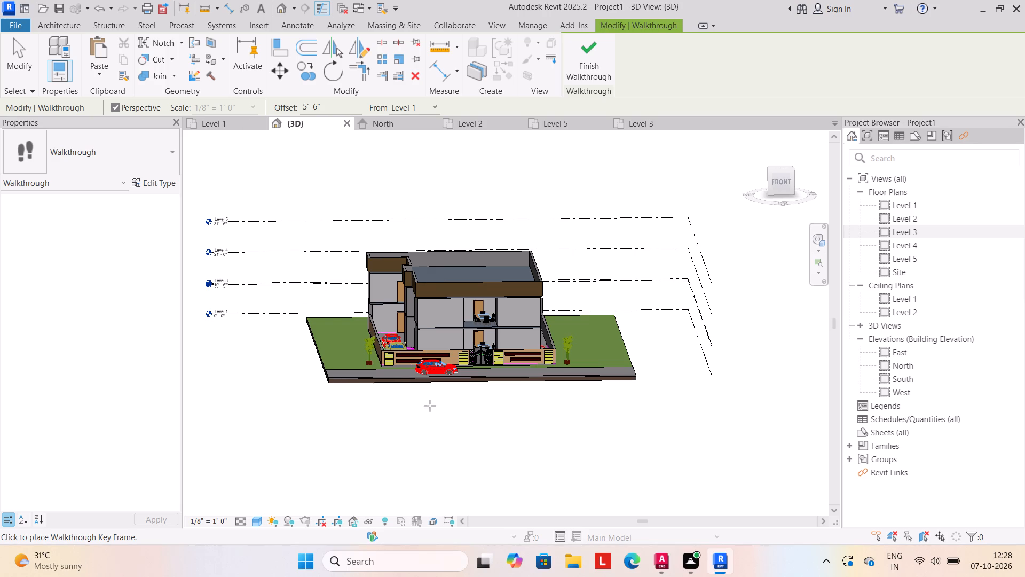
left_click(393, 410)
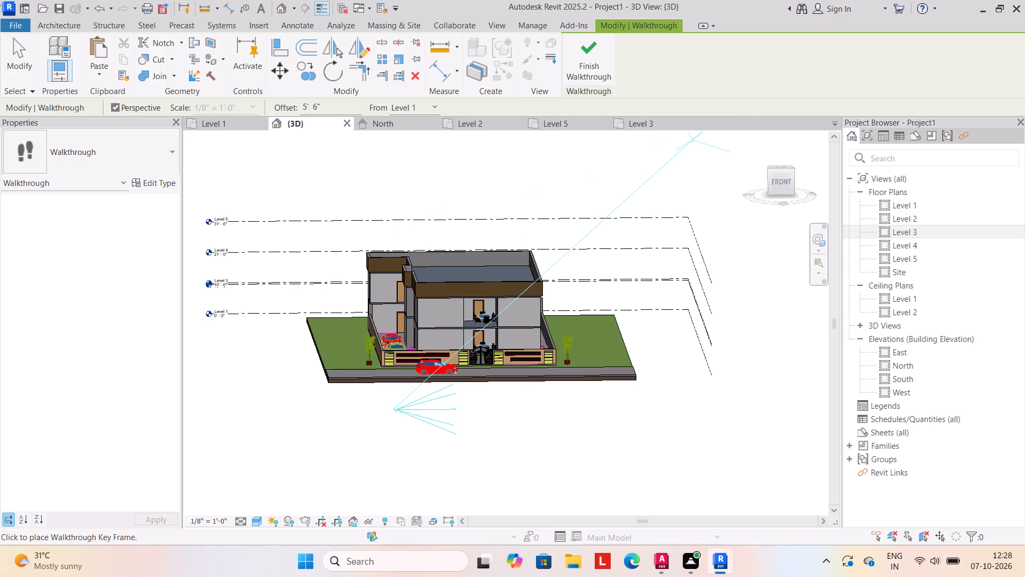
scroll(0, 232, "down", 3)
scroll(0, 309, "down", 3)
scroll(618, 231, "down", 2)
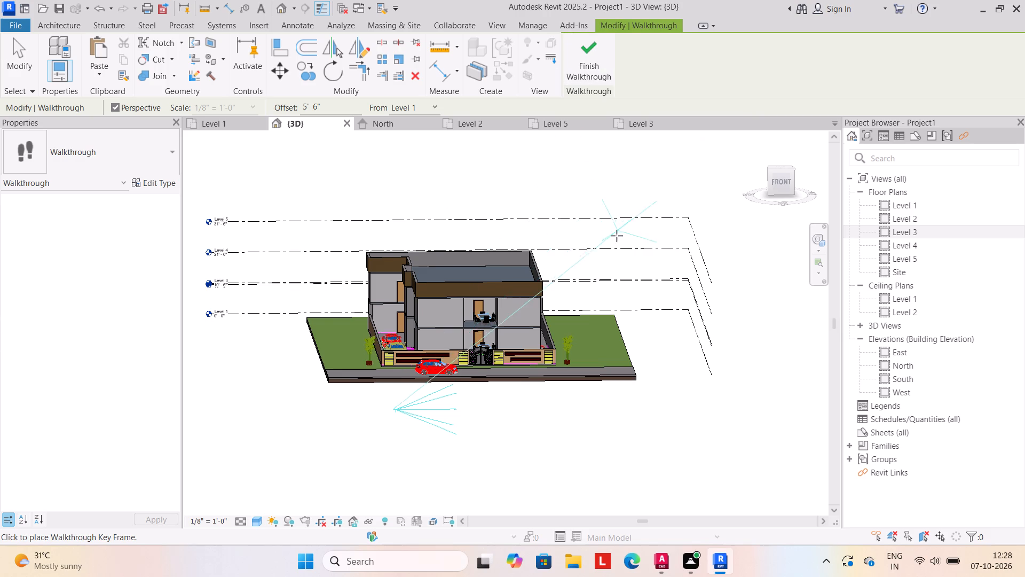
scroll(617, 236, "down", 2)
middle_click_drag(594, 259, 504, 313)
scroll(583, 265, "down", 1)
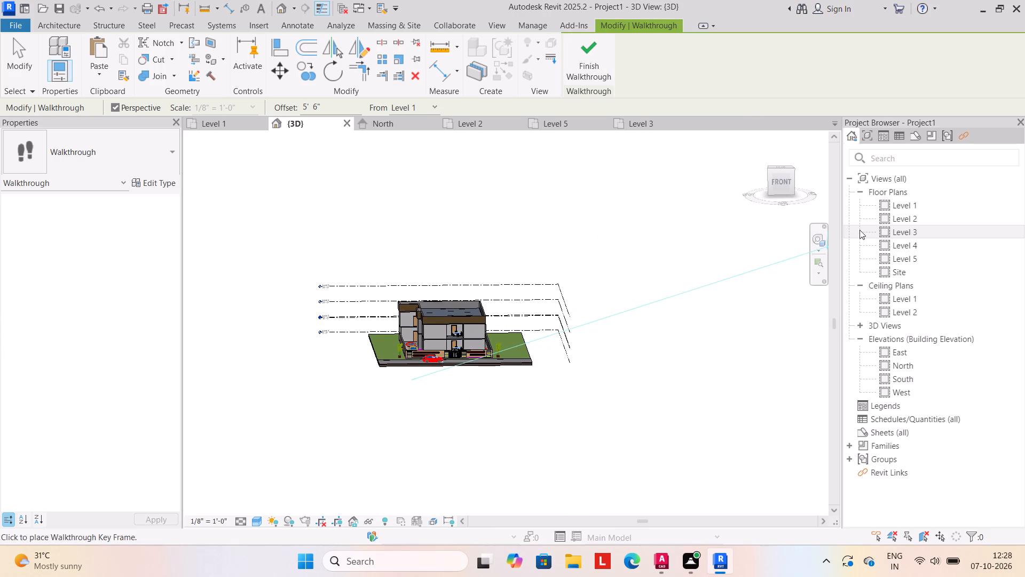
In the Site plan, start a walkthrough path with seven key frames from behind the house down the car-parking side to the road corner.
double_click(902, 270)
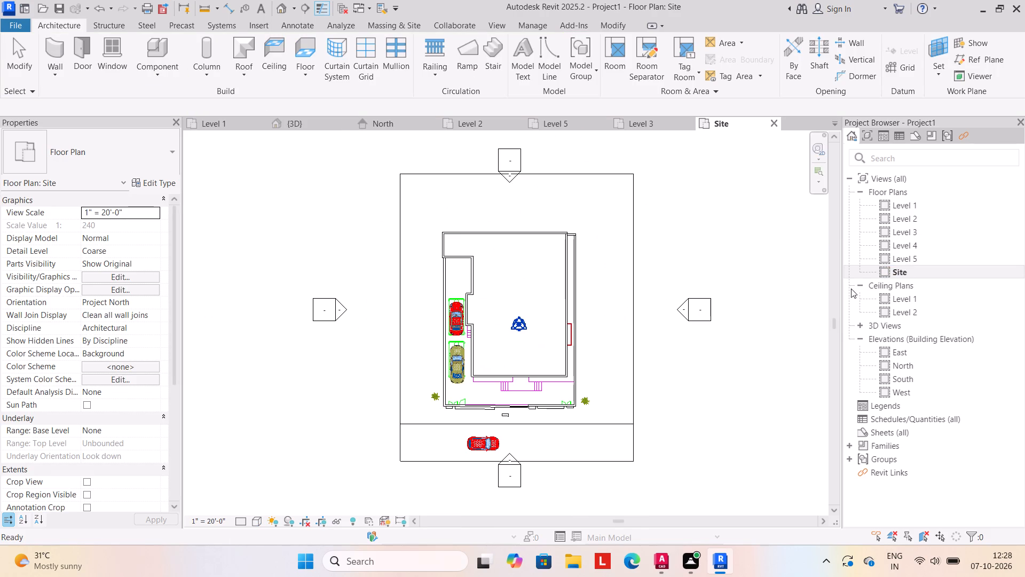
scroll(557, 342, "down", 1)
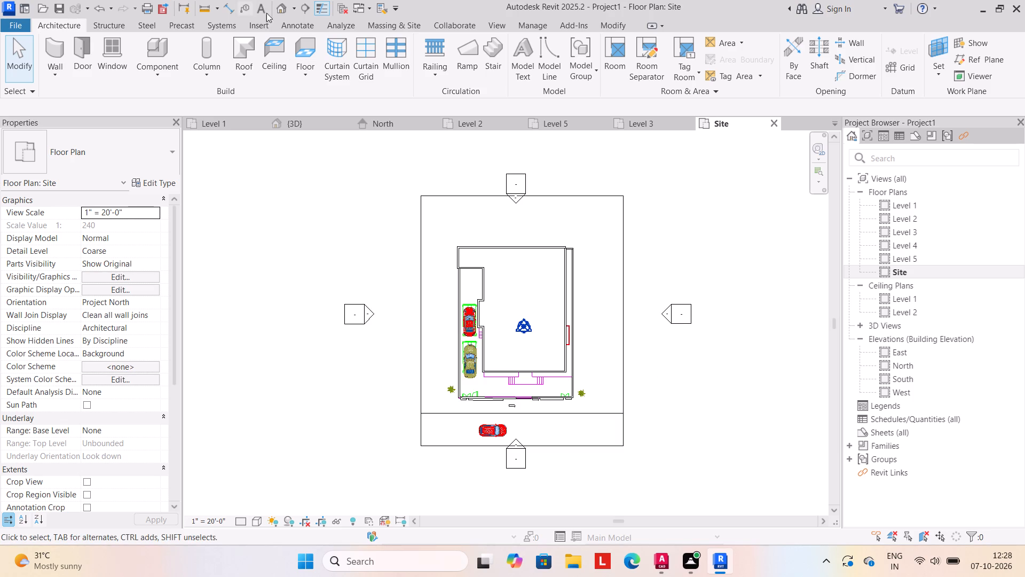
left_click(295, 7)
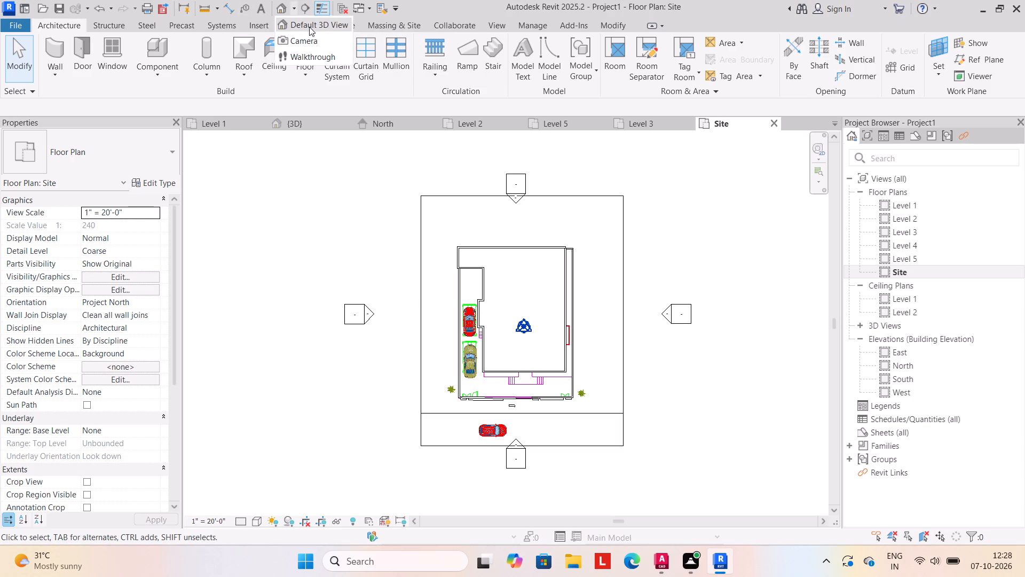
left_click(314, 57)
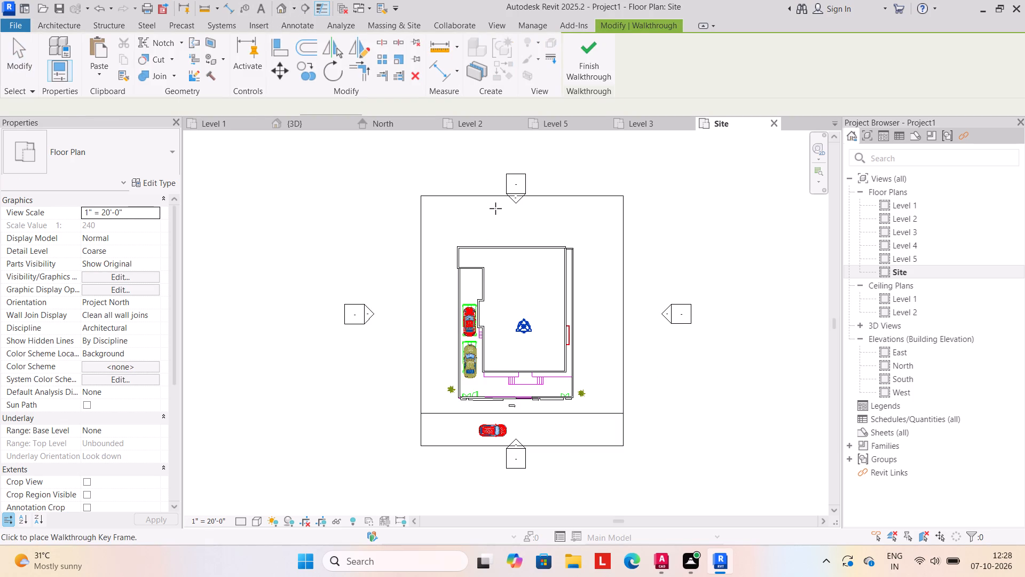
left_click(501, 210)
left_click(445, 231)
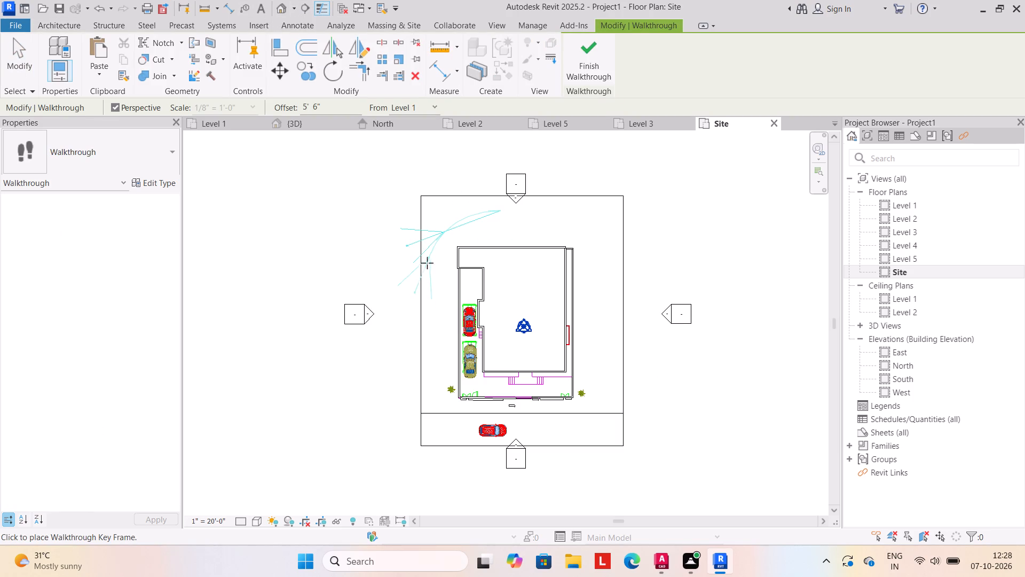
left_click(433, 291)
left_click(456, 290)
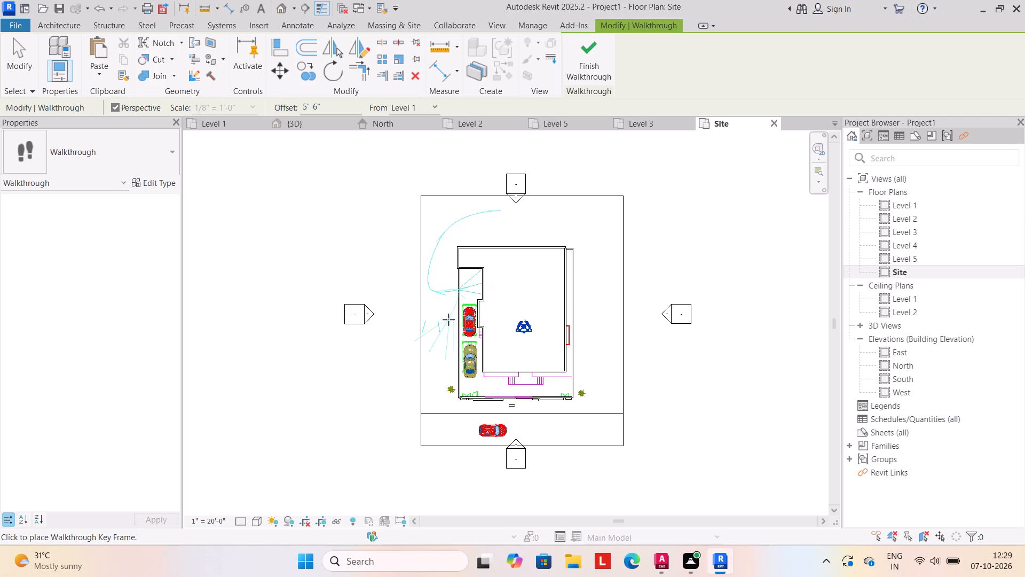
left_click(434, 349)
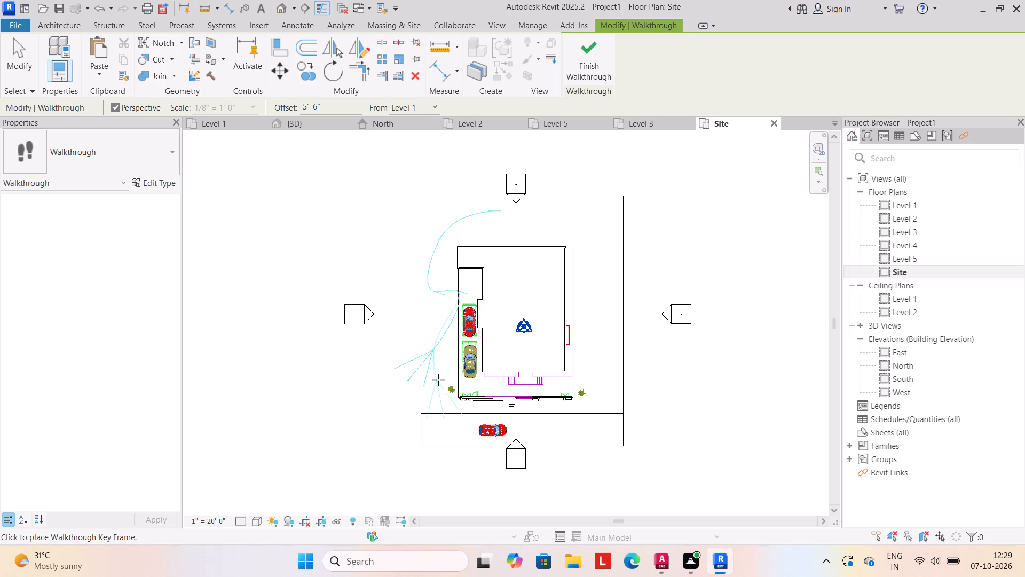
left_click(455, 347)
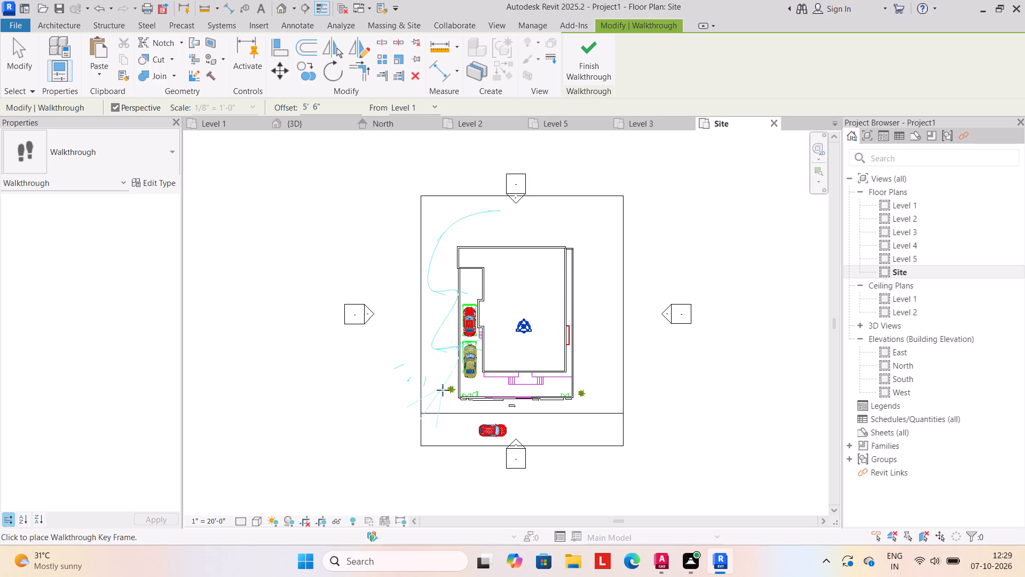
left_click(446, 418)
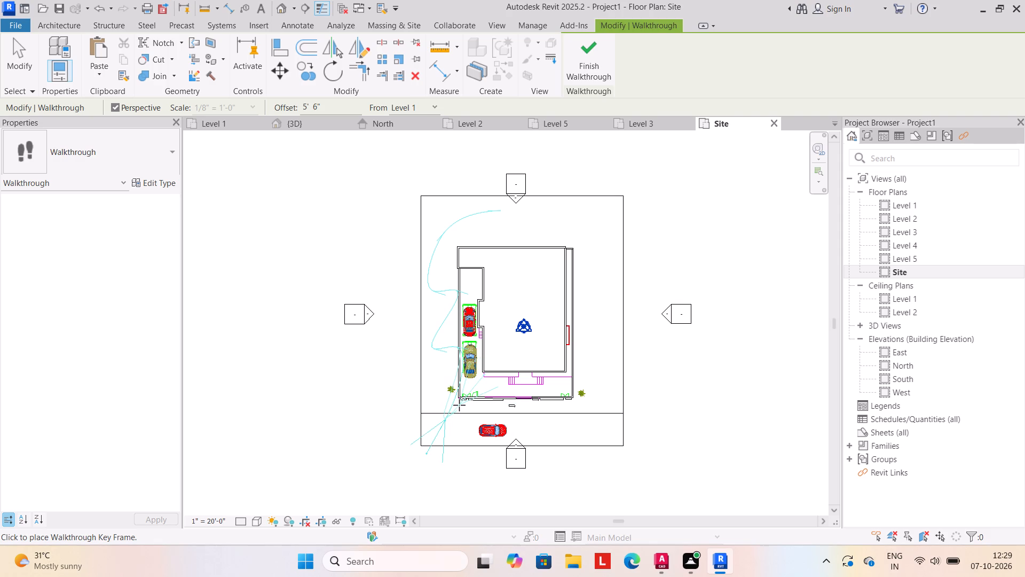
Continue the walkthrough path with five key frames along the compound wall's front to beyond the far plant, and finish it.
left_click(459, 405)
left_click(538, 418)
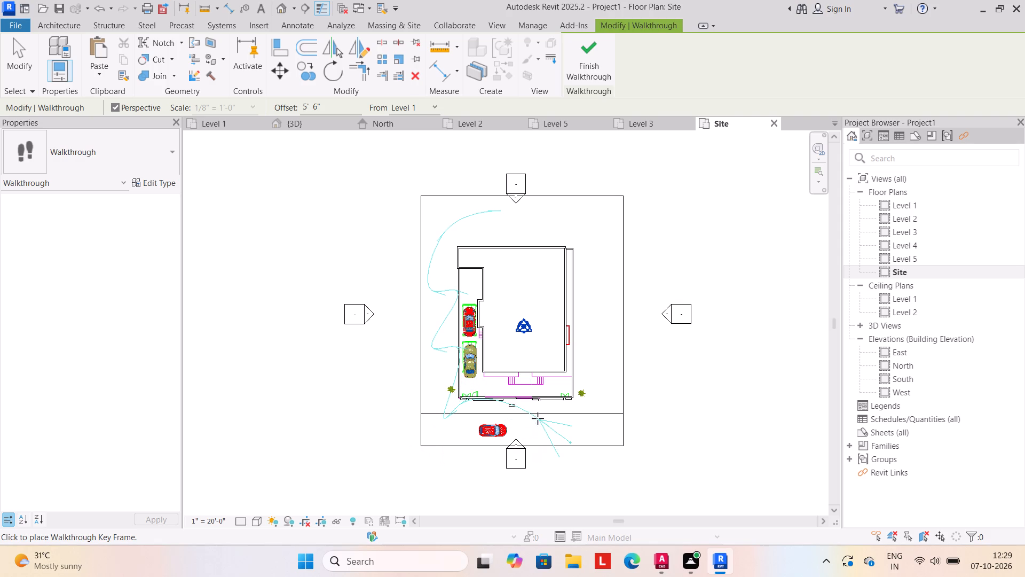
left_click(536, 401)
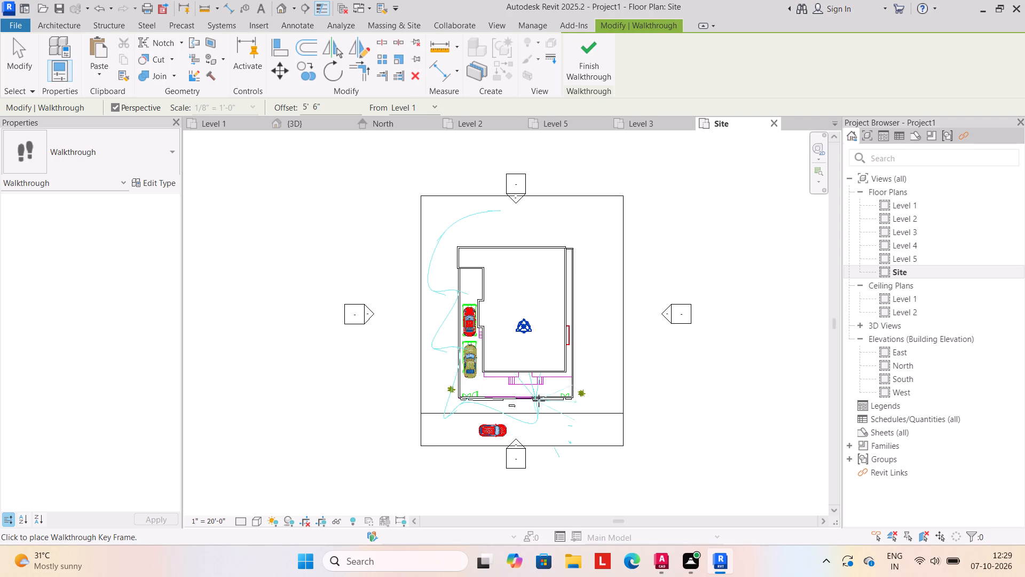
left_click(602, 400)
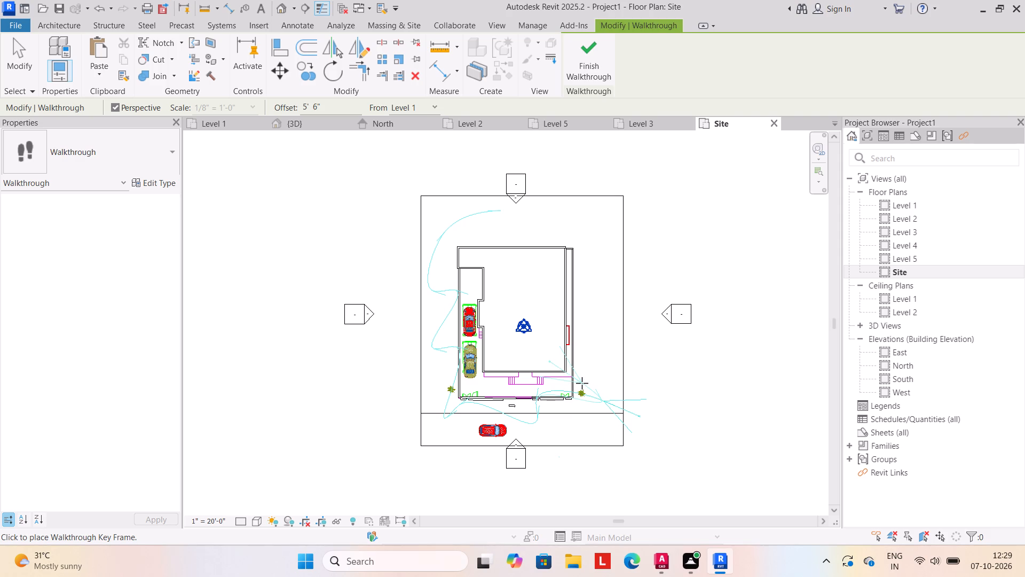
left_click(586, 379)
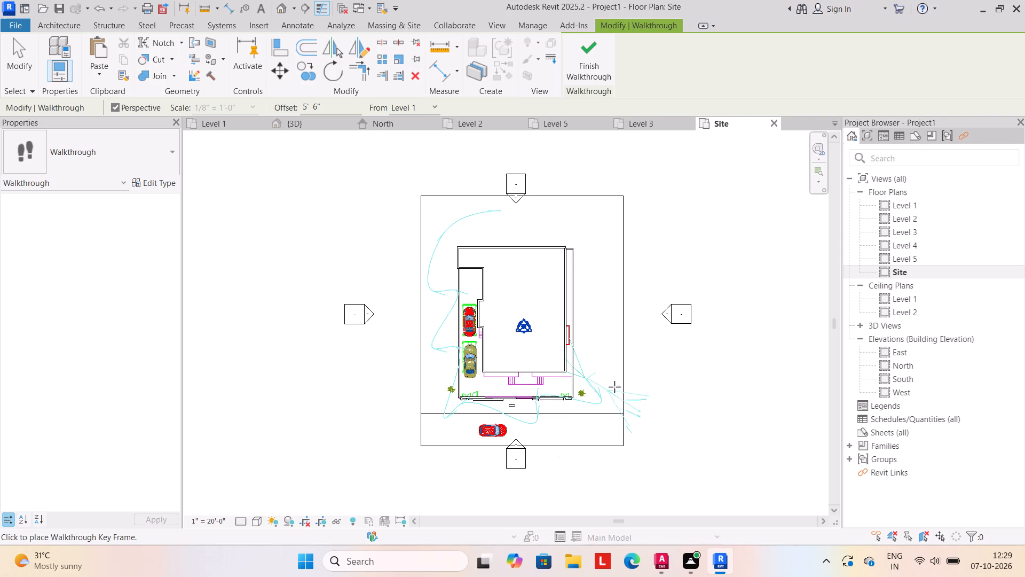
scroll(447, 294, "up", 3)
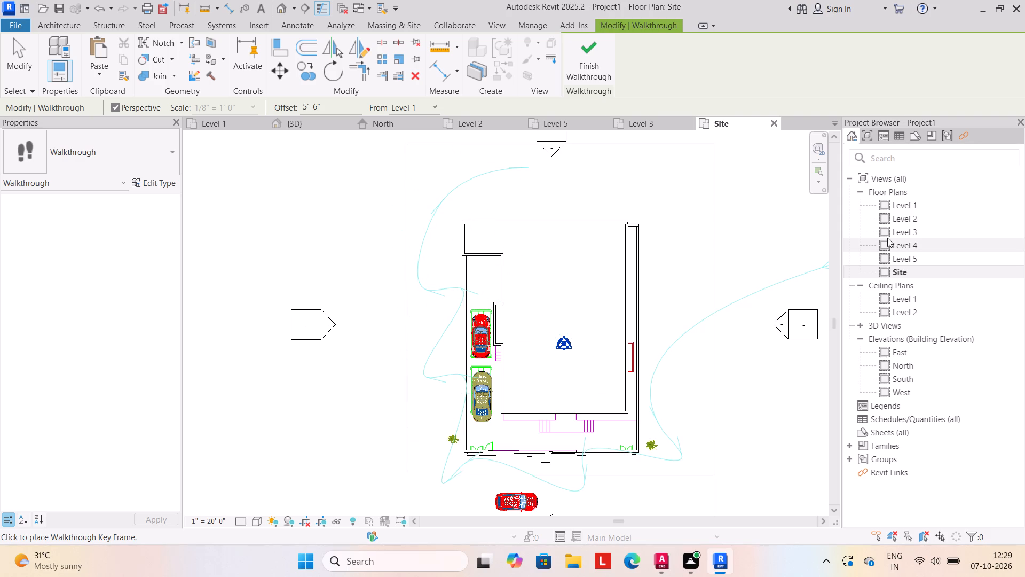
key("Escape")
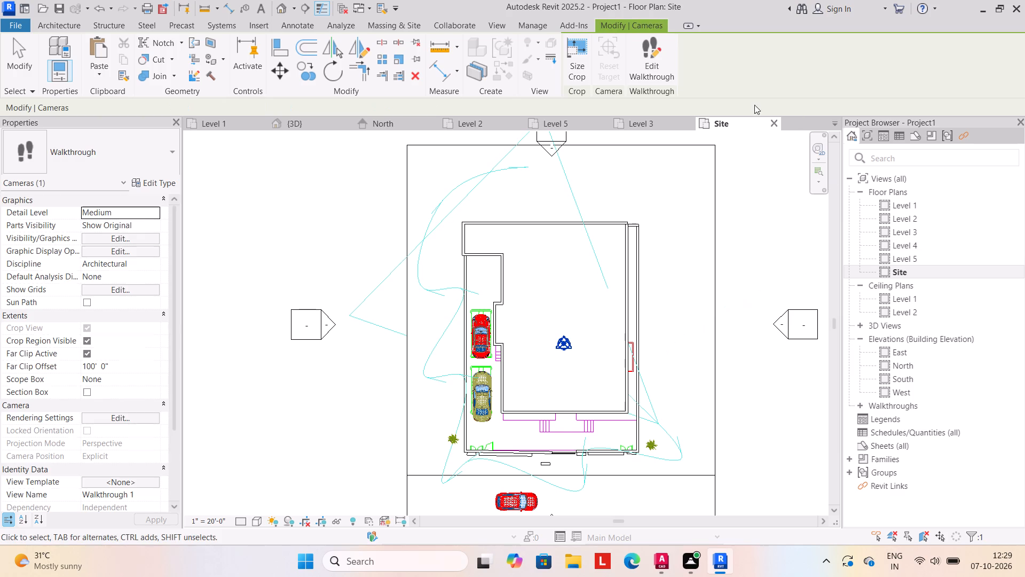
Open the new walkthrough's camera view for editing and widen its crop region, staying in walkthrough editing.
scroll(589, 303, "down", 3)
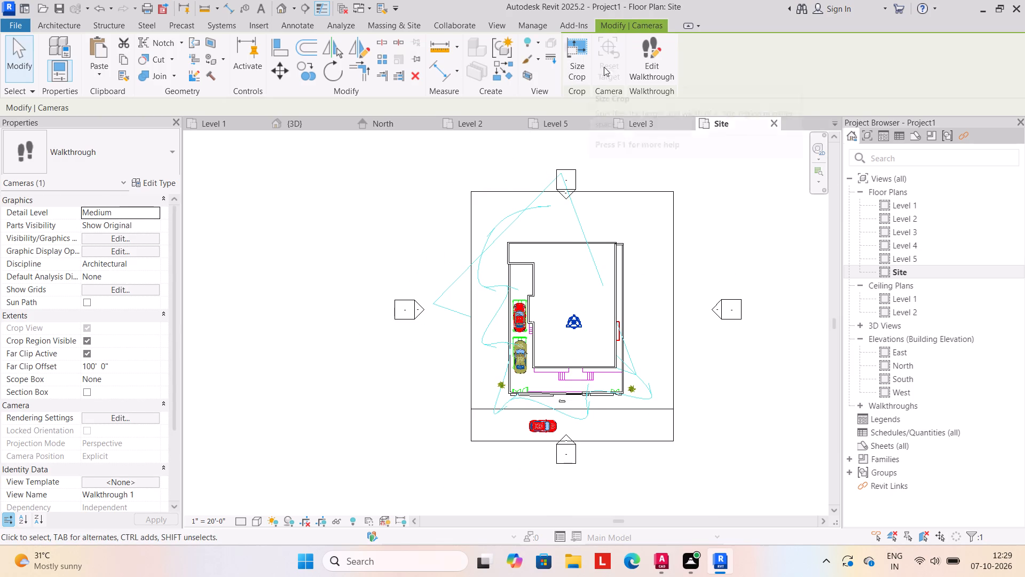
left_click(644, 52)
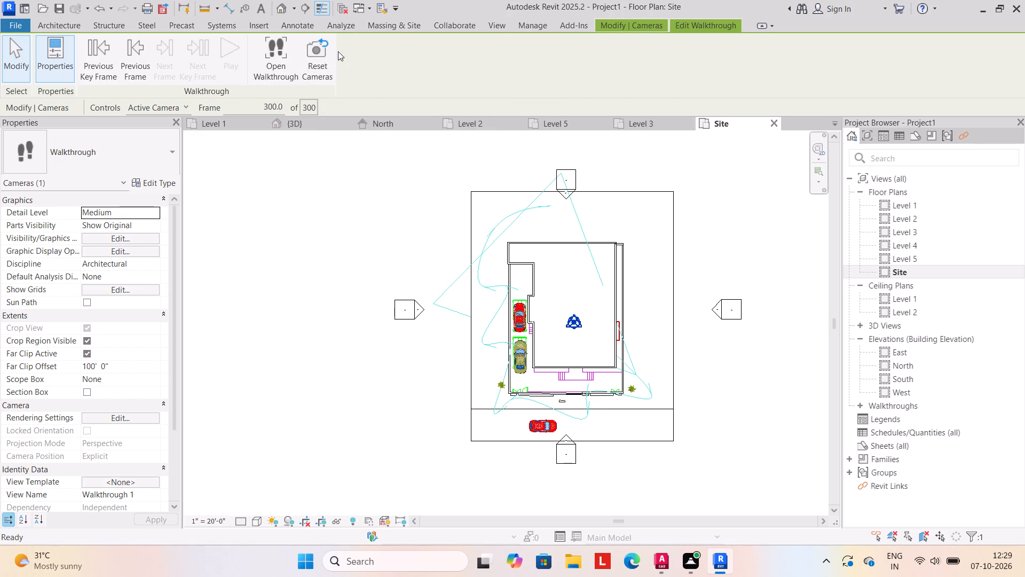
left_click(282, 49)
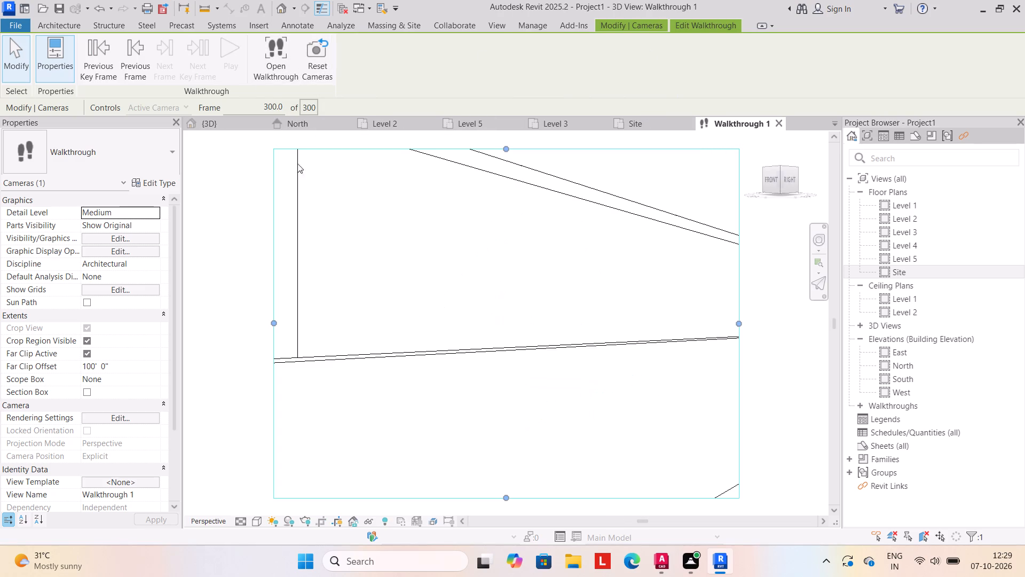
scroll(368, 279, "down", 4)
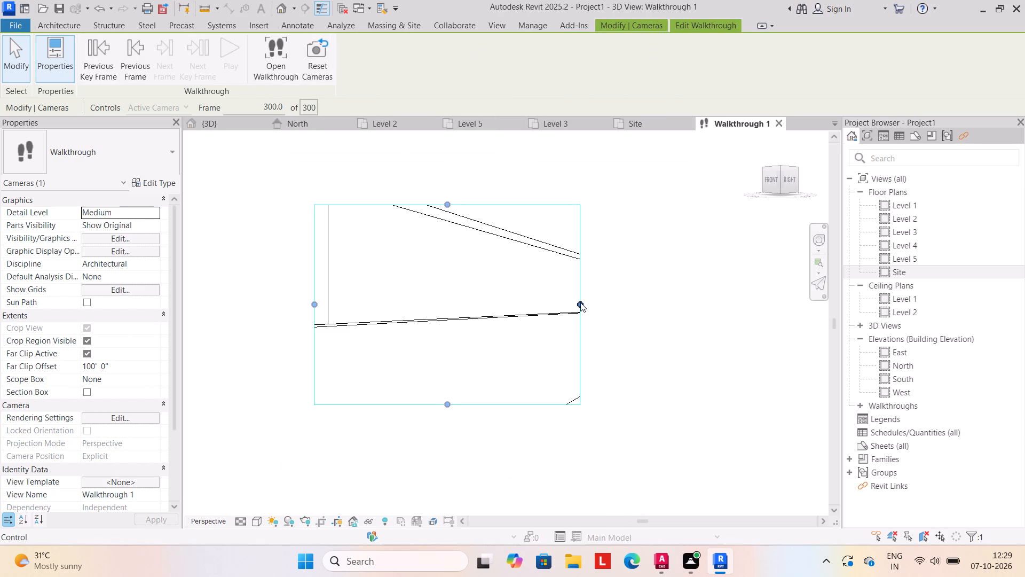
left_click_drag(580, 302, 744, 246)
left_click_drag(515, 198, 507, 191)
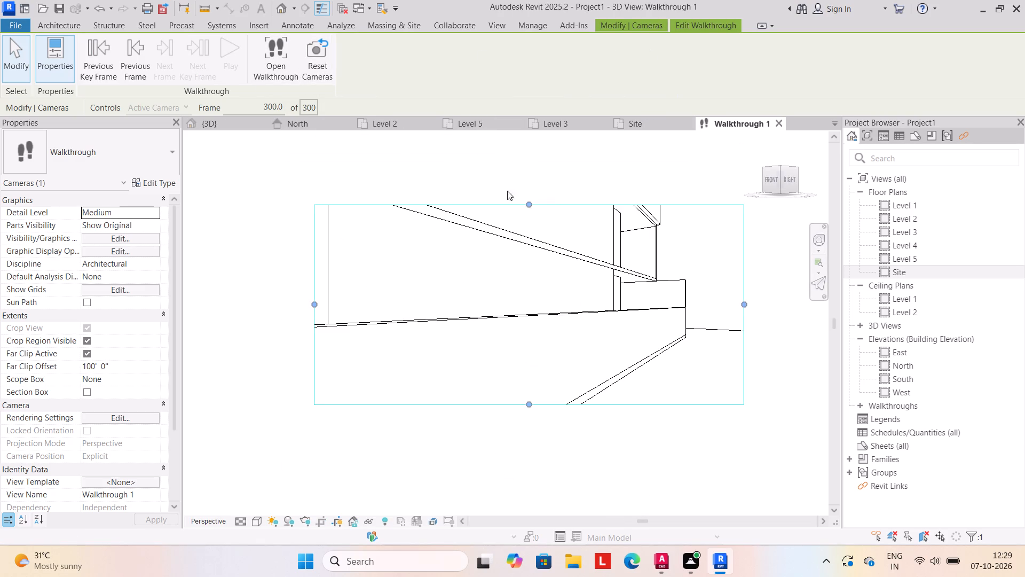
left_click_drag(507, 191, 477, 149)
left_click(596, 285)
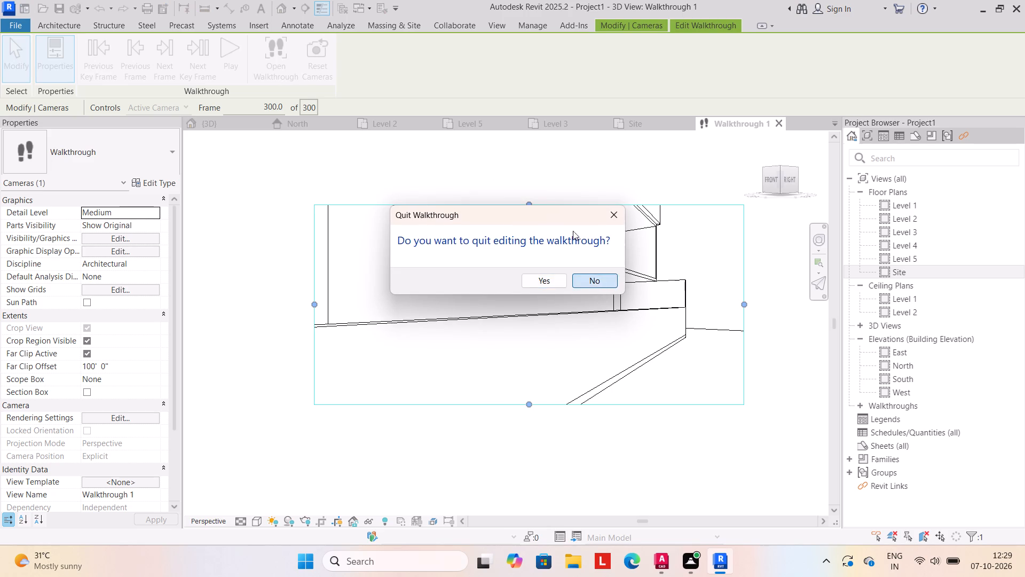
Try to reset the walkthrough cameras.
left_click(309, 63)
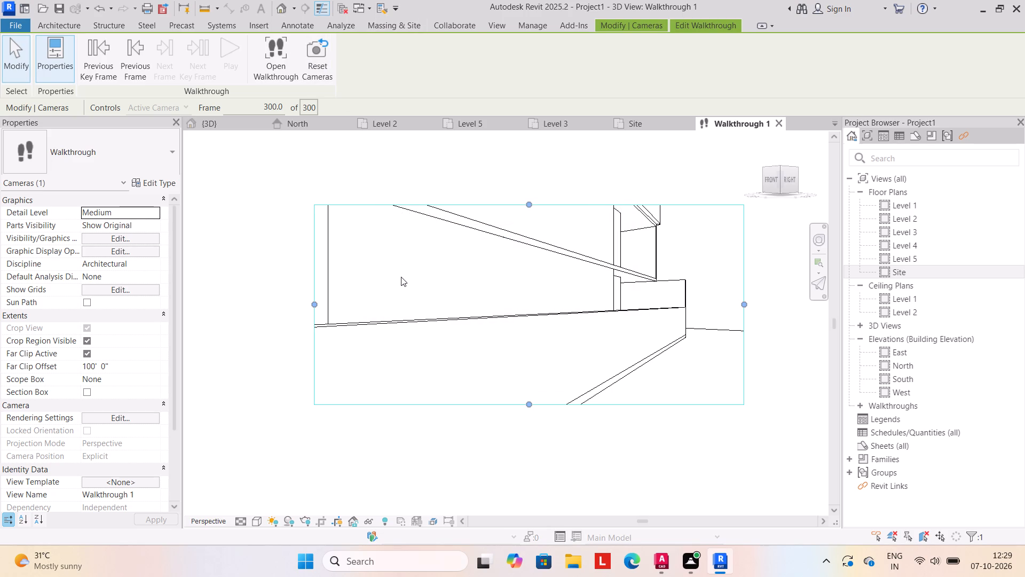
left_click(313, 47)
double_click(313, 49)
Step back two key frames and one frame in the walkthrough, and play it from there to review the camera's path.
left_click(101, 57)
left_click(101, 57)
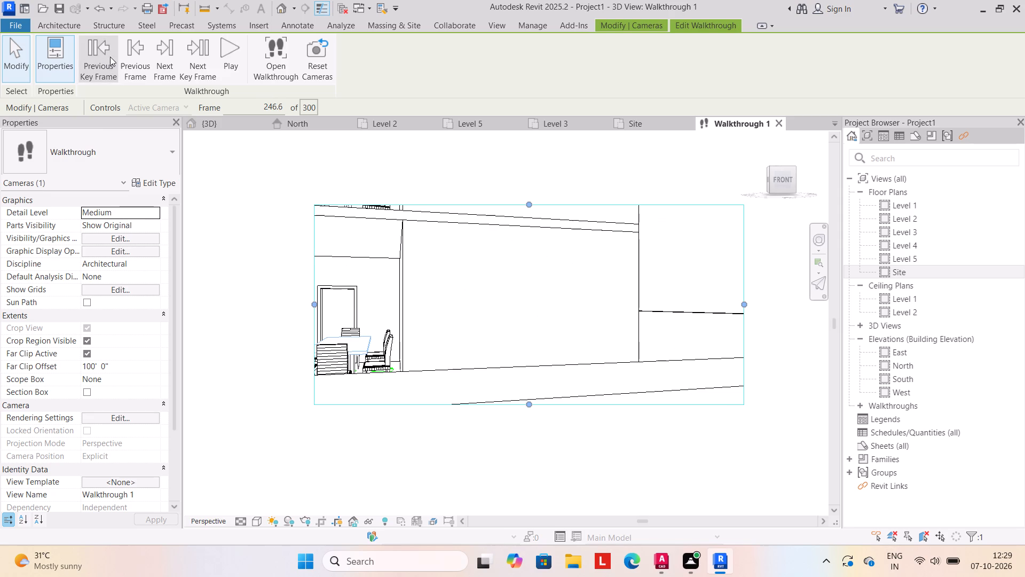
left_click(138, 50)
left_click(229, 44)
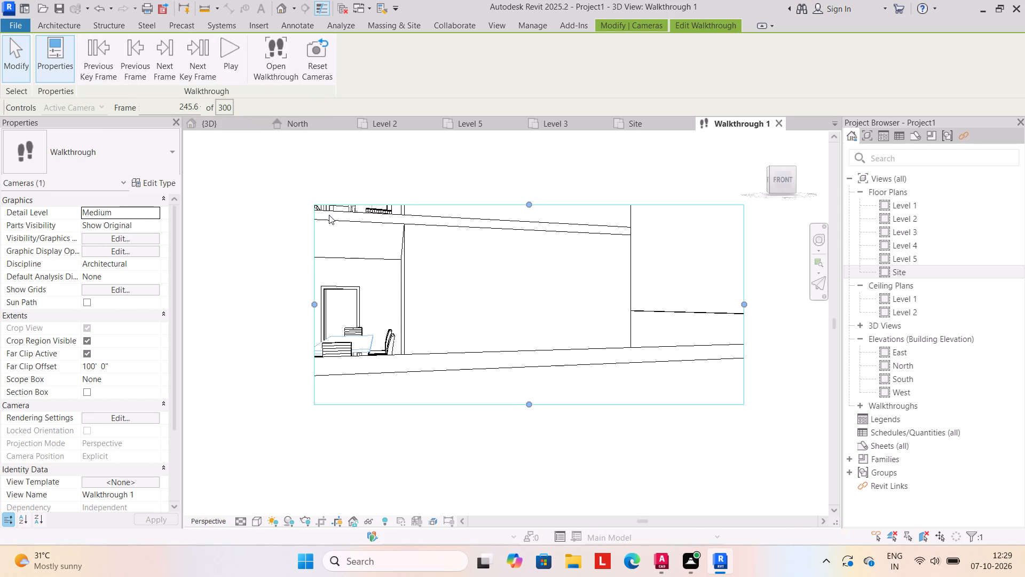
left_click(225, 48)
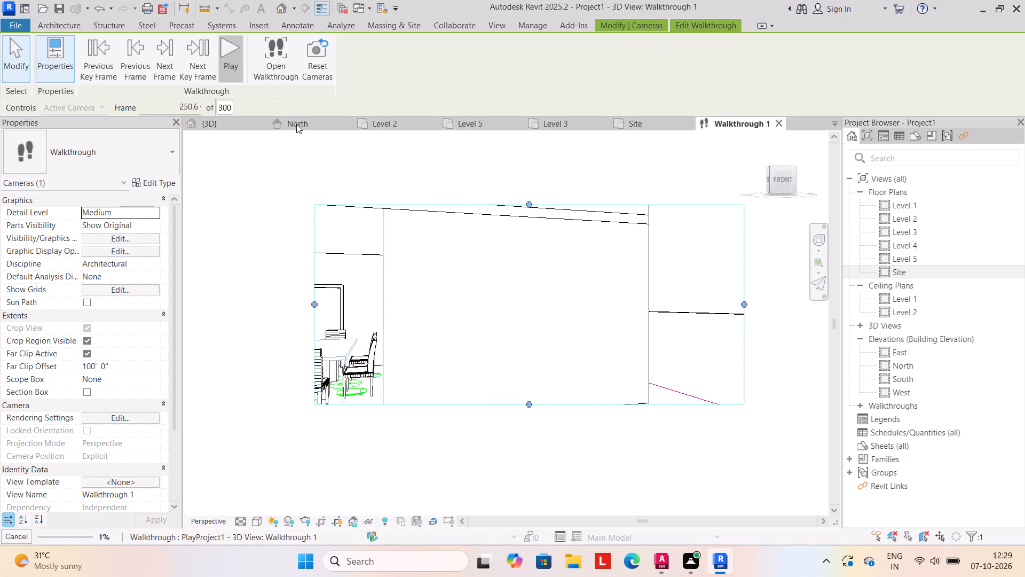
left_click(279, 53)
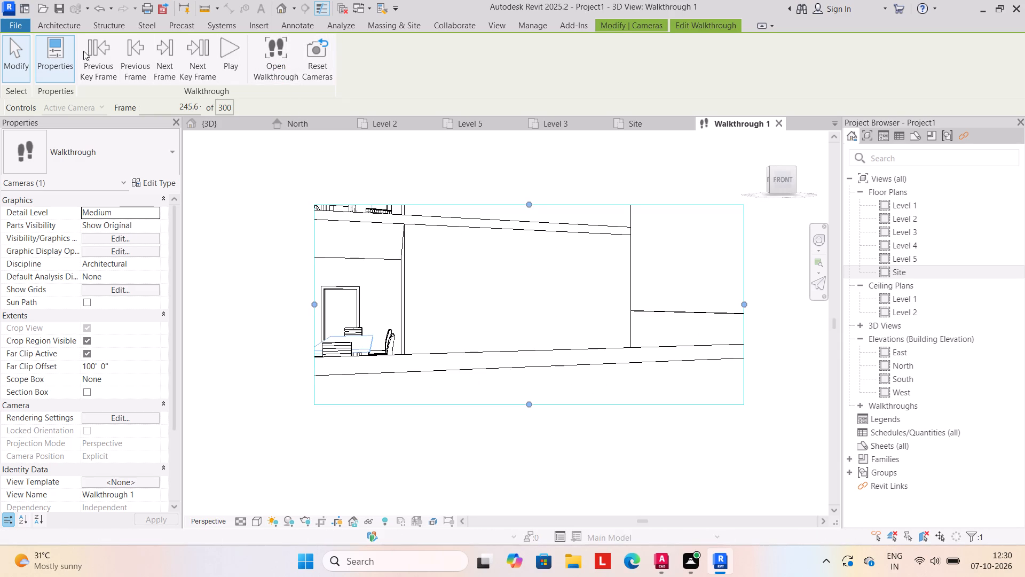
Return to the Site plan, try to pick the key frame near the house's rear corner, and quit editing the walkthrough.
left_click(642, 123)
scroll(494, 279, "up", 3)
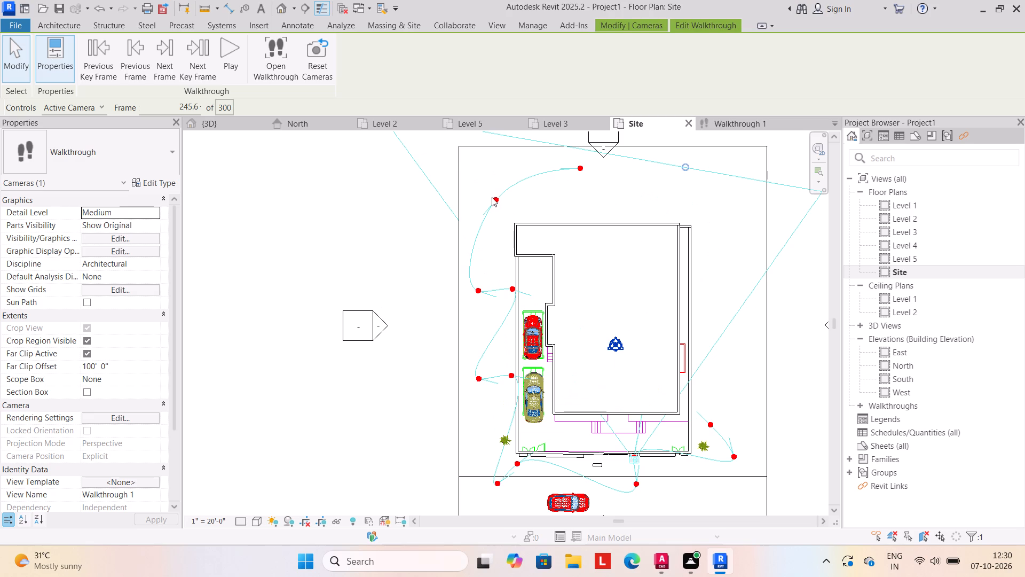
left_click(493, 200)
scroll(534, 267, "up", 1)
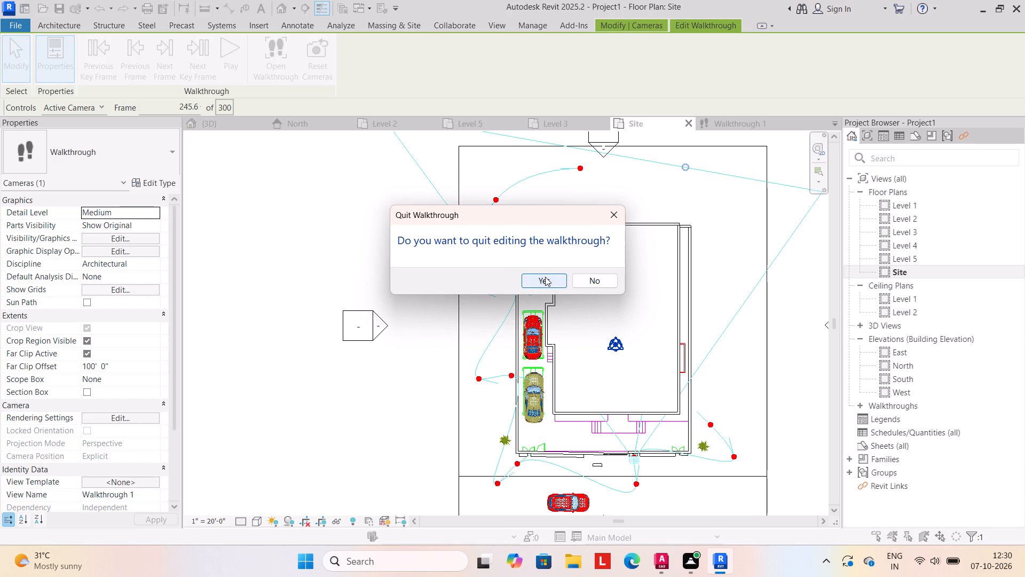
left_click(546, 277)
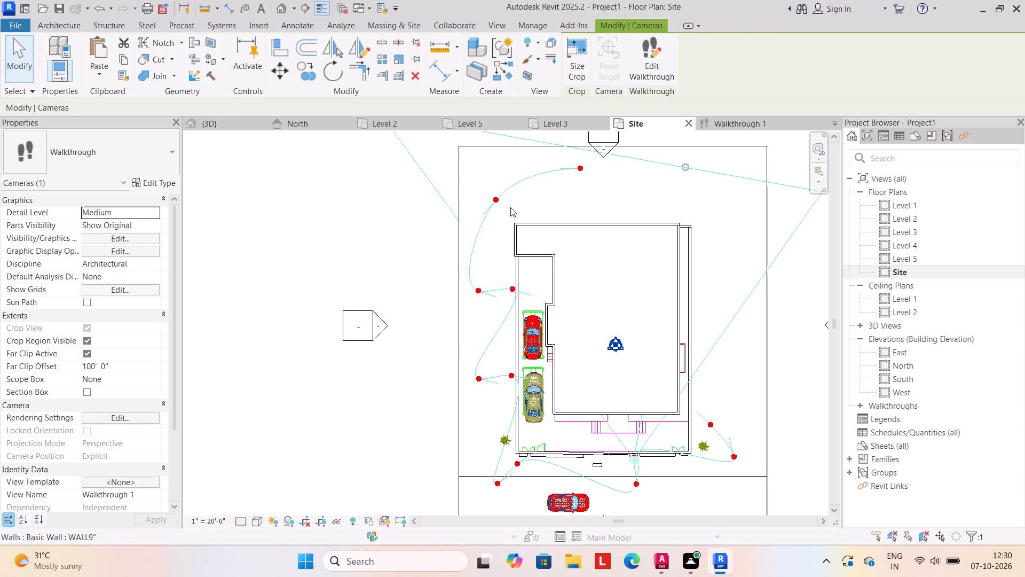
Try to move the key frame near the house's rear corner closer to the house, and deselect the walkthrough path.
scroll(494, 197, "up", 17)
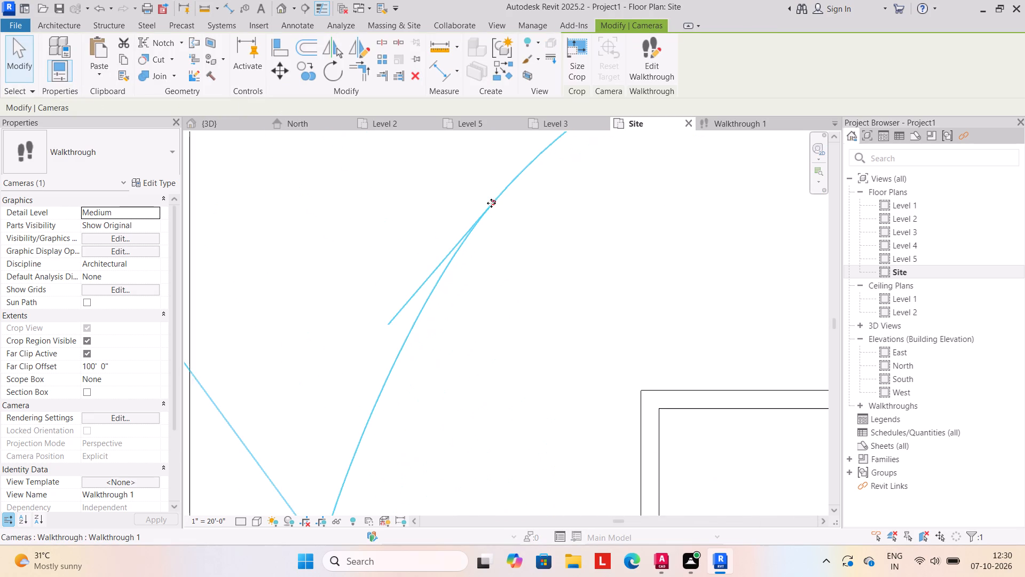
left_click_drag(495, 200, 512, 237)
scroll(507, 217, "down", 8)
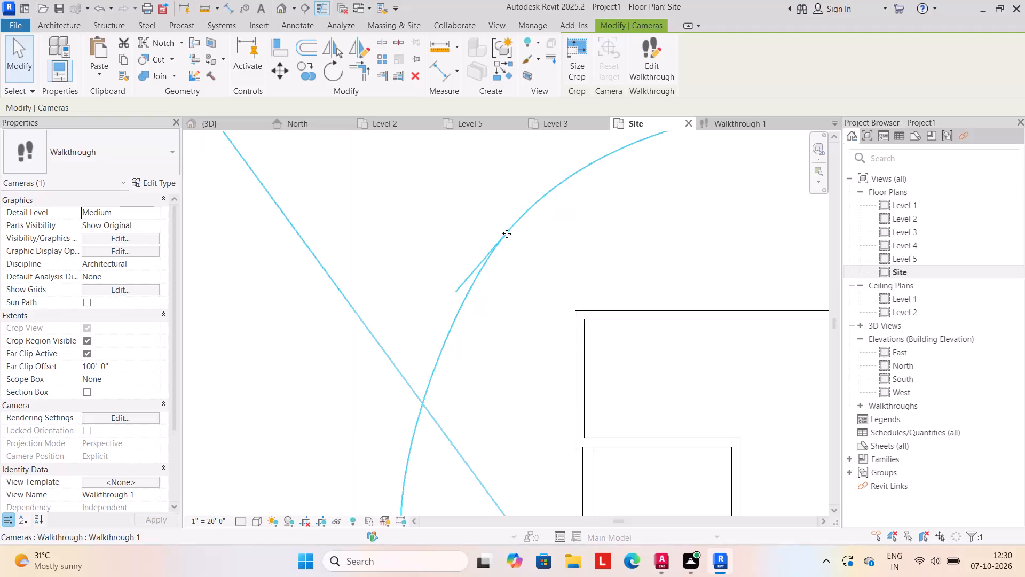
scroll(507, 233, "down", 6)
left_click(494, 247)
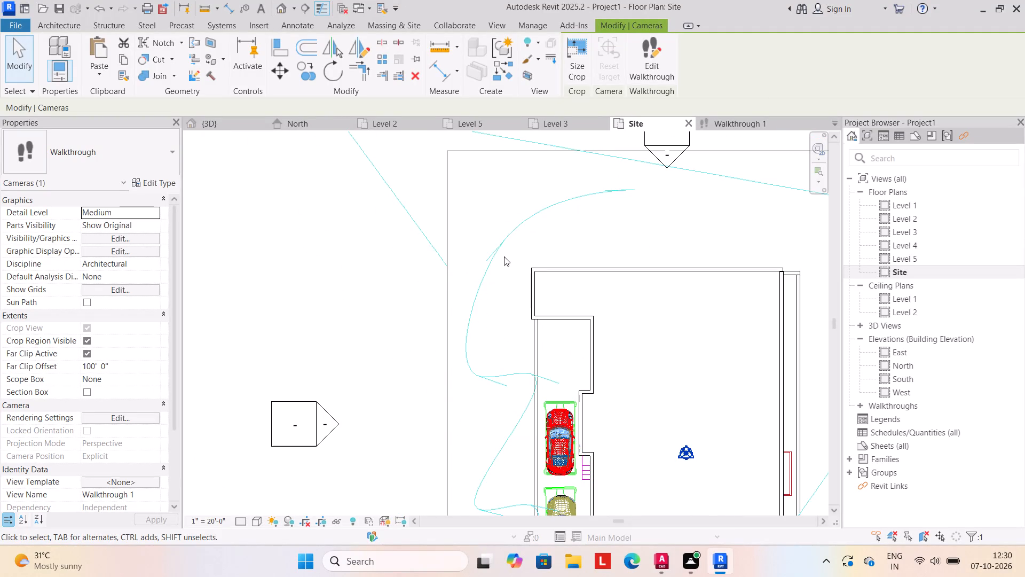
left_click(611, 178)
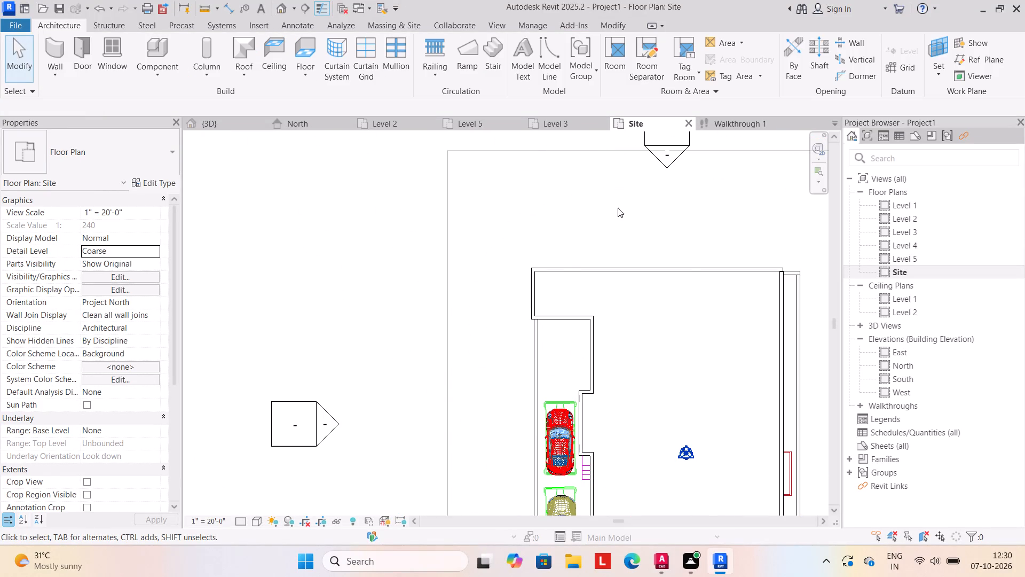
Compare the Walkthrough 1 camera view with the Site plan, and close the Walkthrough 1 view.
scroll(558, 264, "down", 7)
middle_click_drag(509, 253, 394, 242)
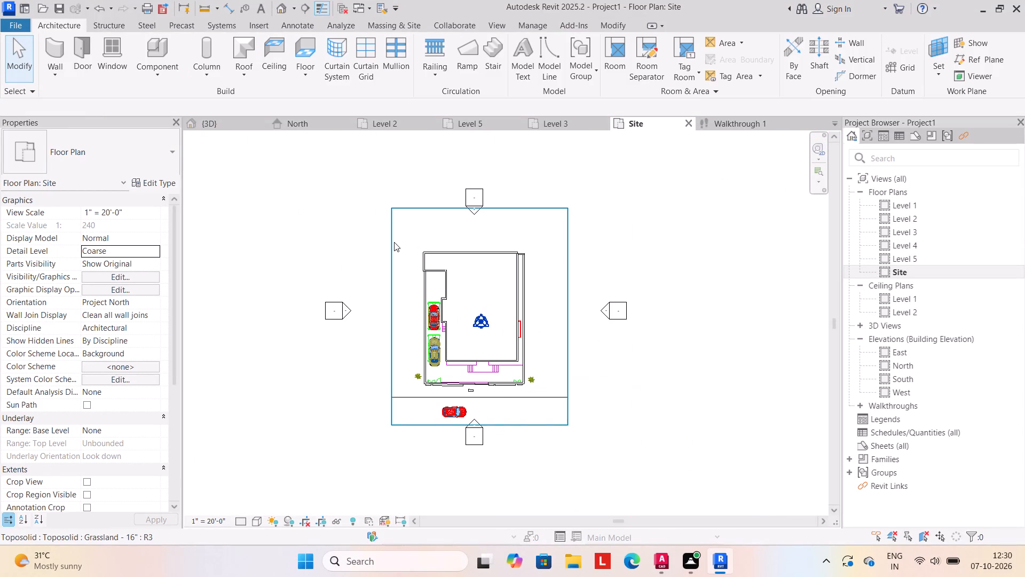
left_click(742, 122)
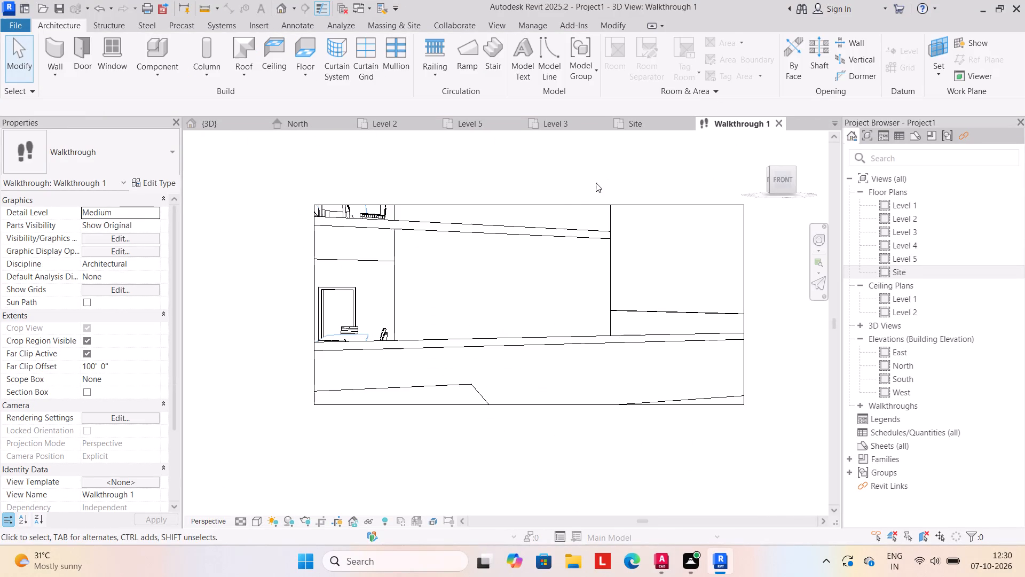
left_click(653, 120)
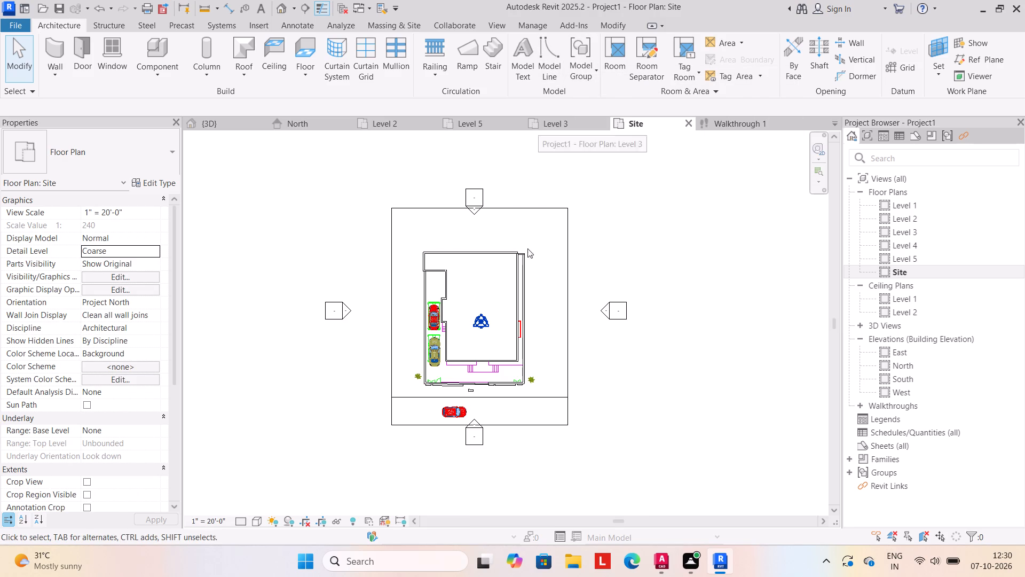
left_click(727, 121)
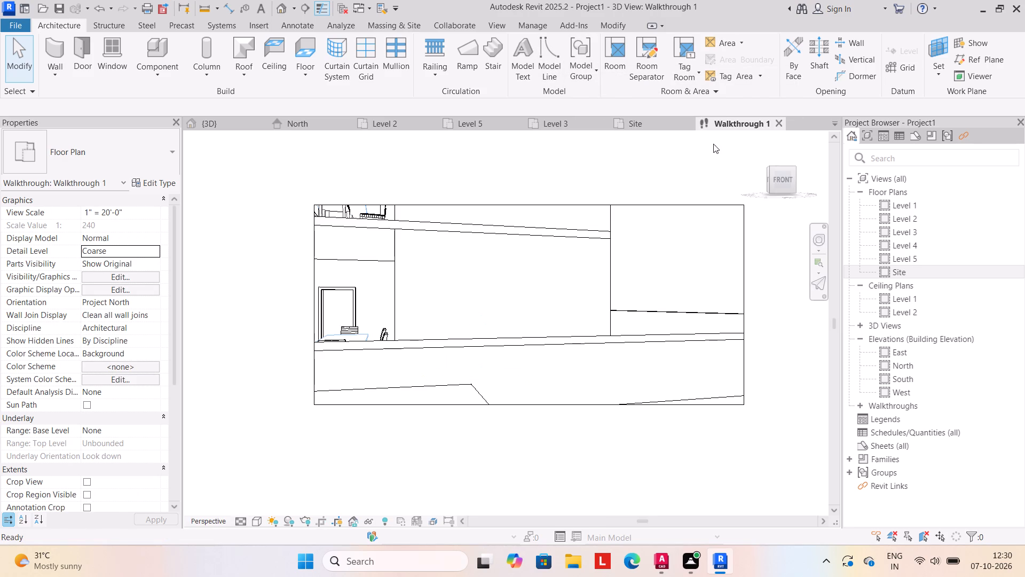
left_click(782, 119)
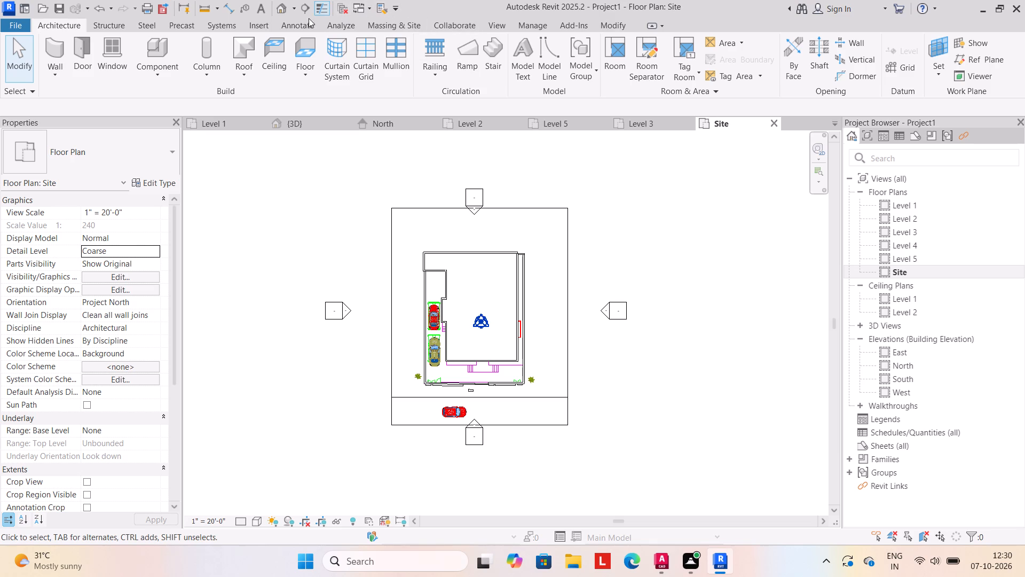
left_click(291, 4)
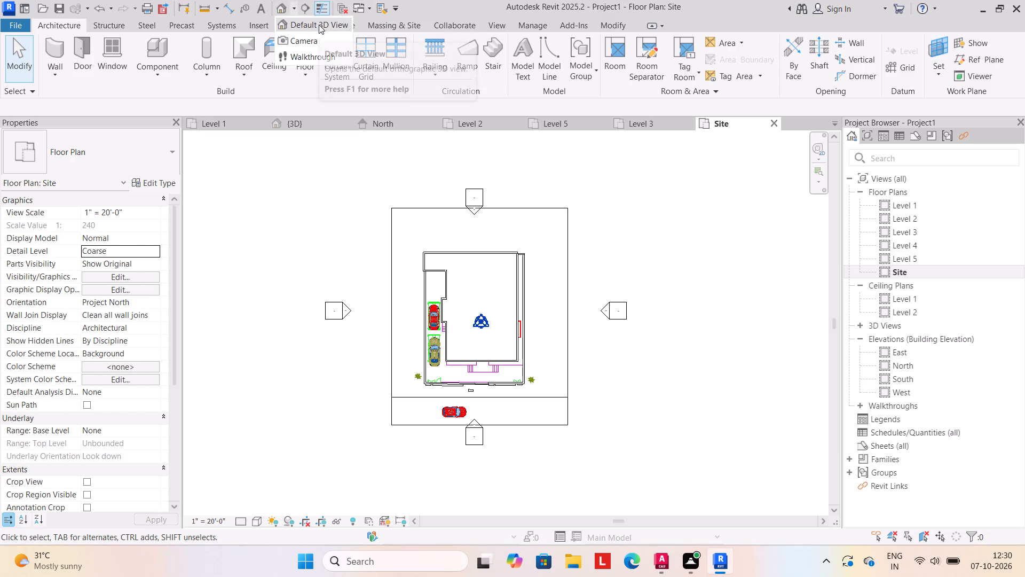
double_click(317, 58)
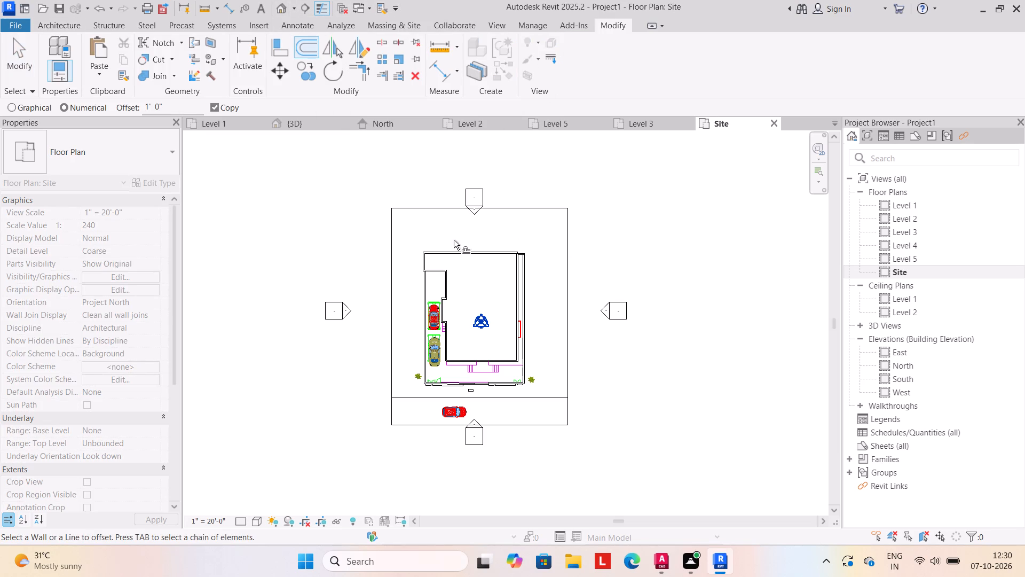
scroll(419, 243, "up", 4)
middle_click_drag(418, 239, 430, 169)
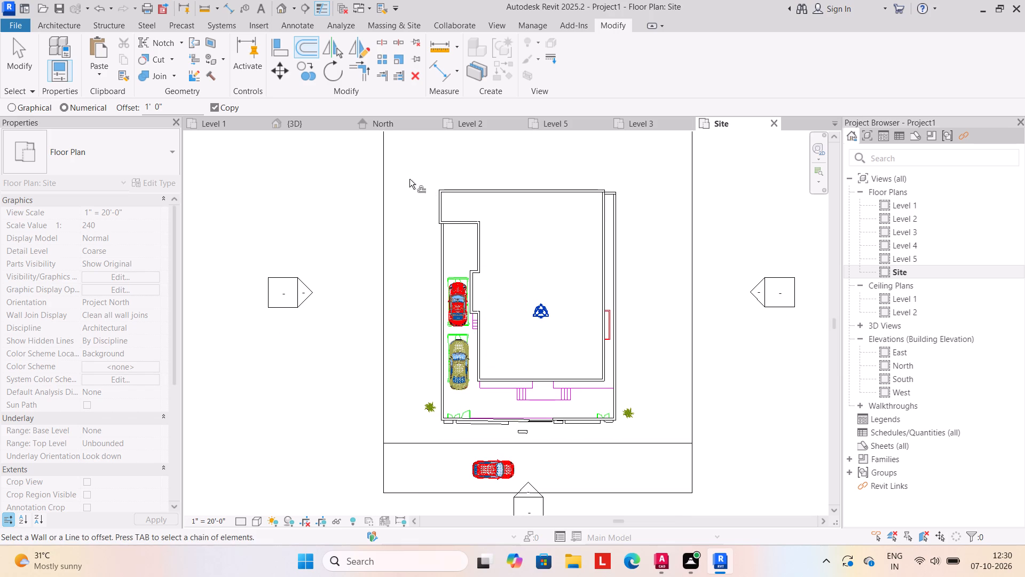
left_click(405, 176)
Create a walkthrough of seven key frames from the house's rear corner, past the two parked cars and front gate, to the front steps.
left_click(295, 9)
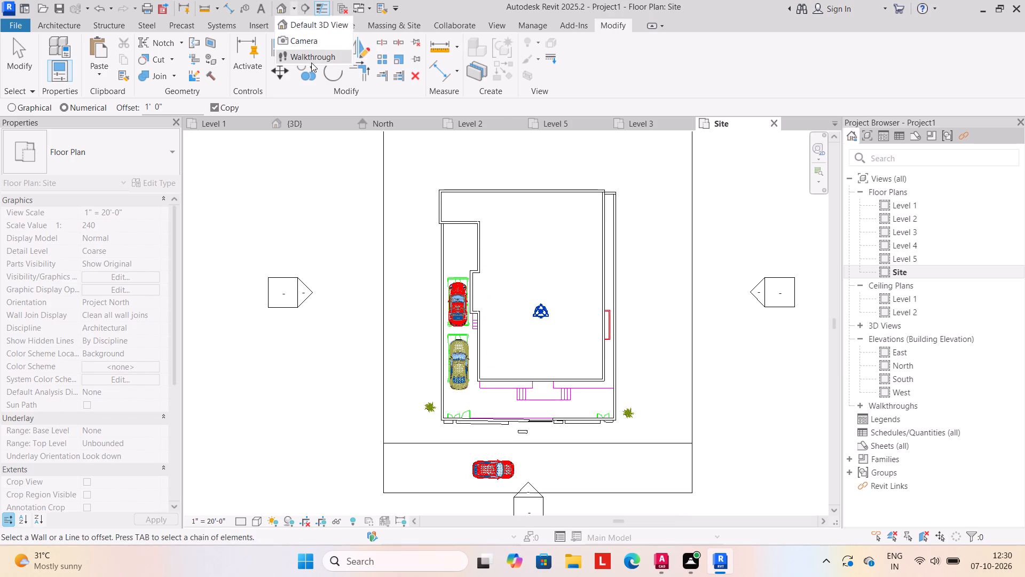
left_click(317, 54)
left_click(412, 159)
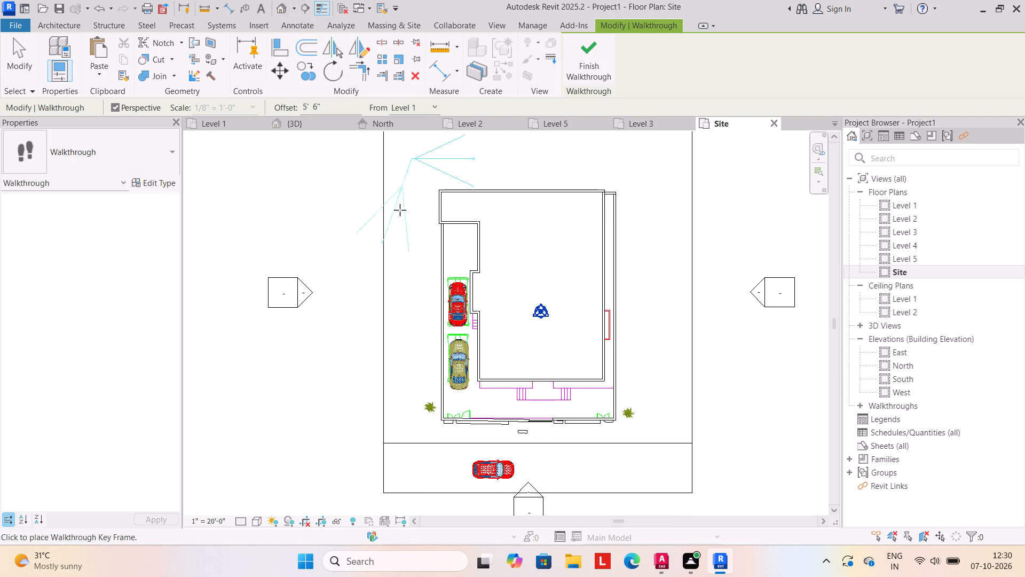
left_click(405, 298)
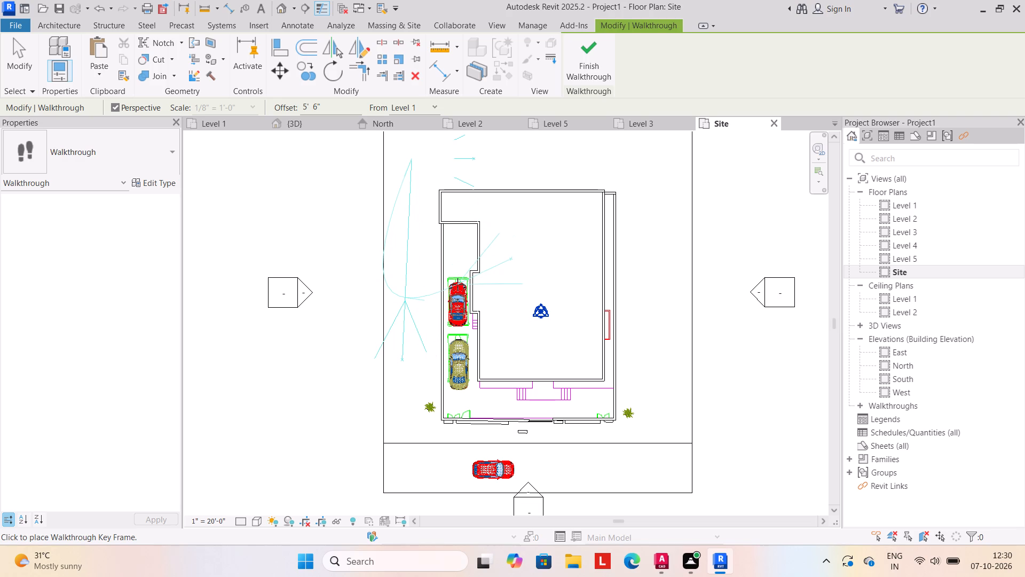
left_click(458, 284)
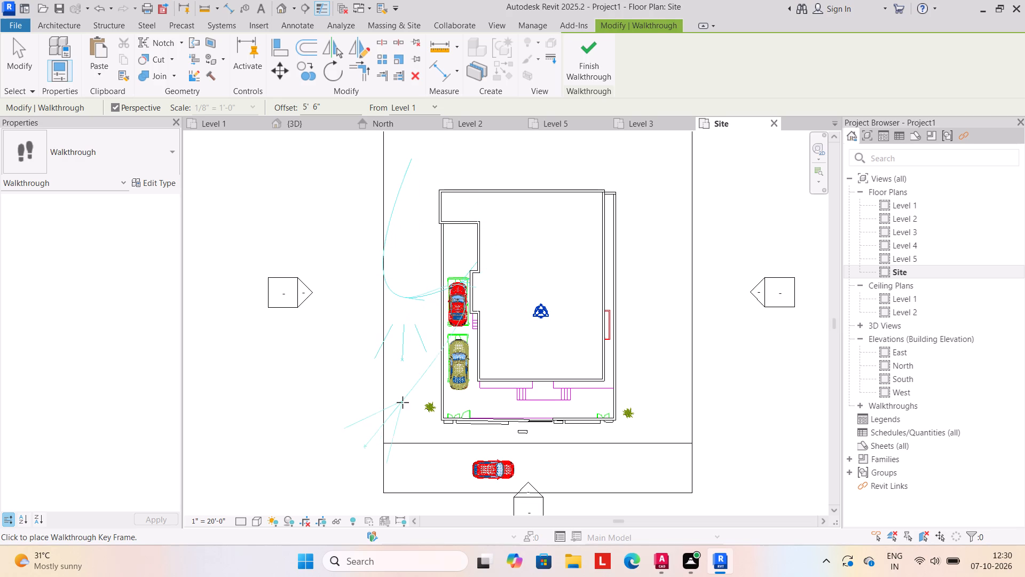
left_click(411, 406)
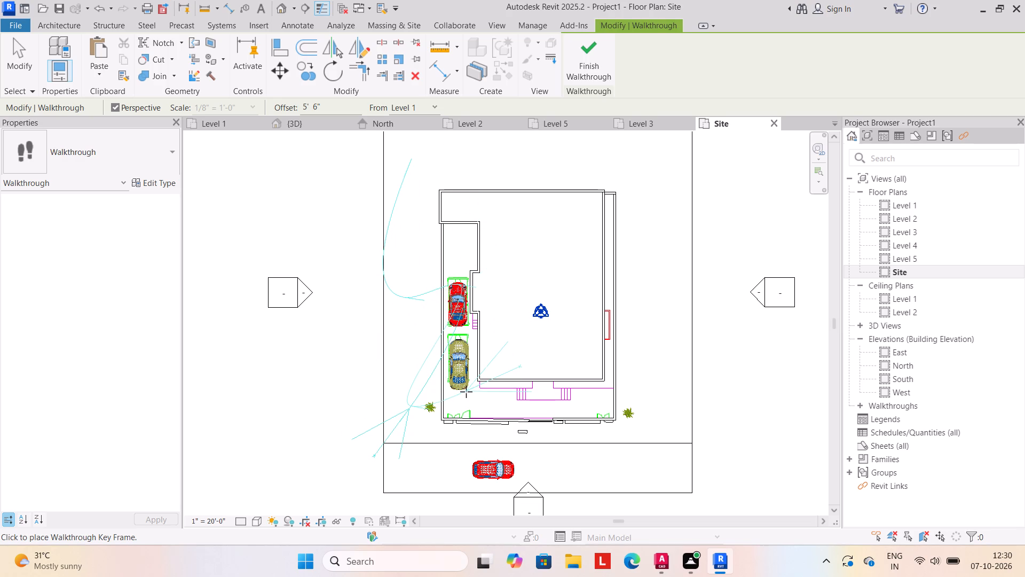
left_click(458, 389)
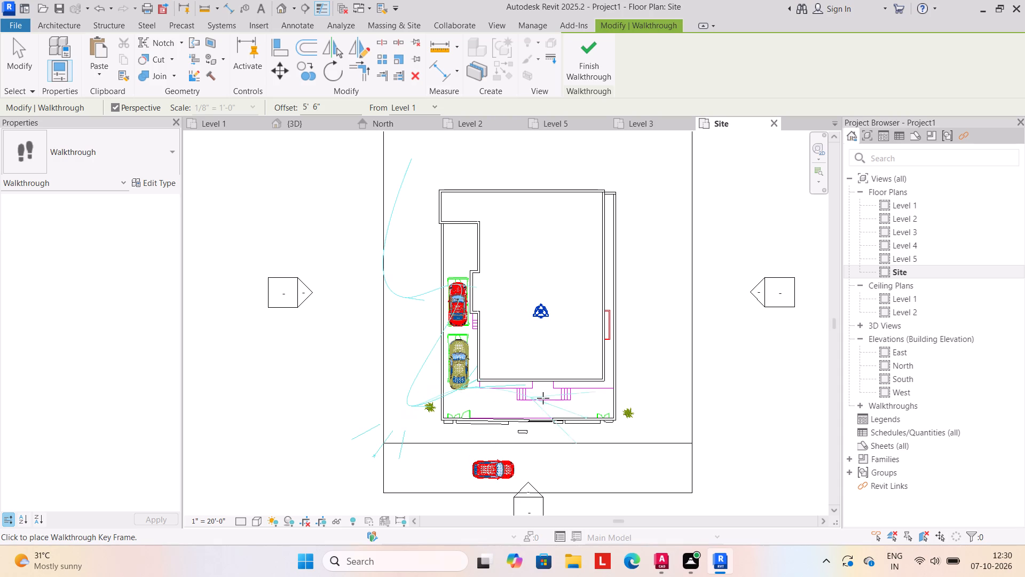
left_click(548, 421)
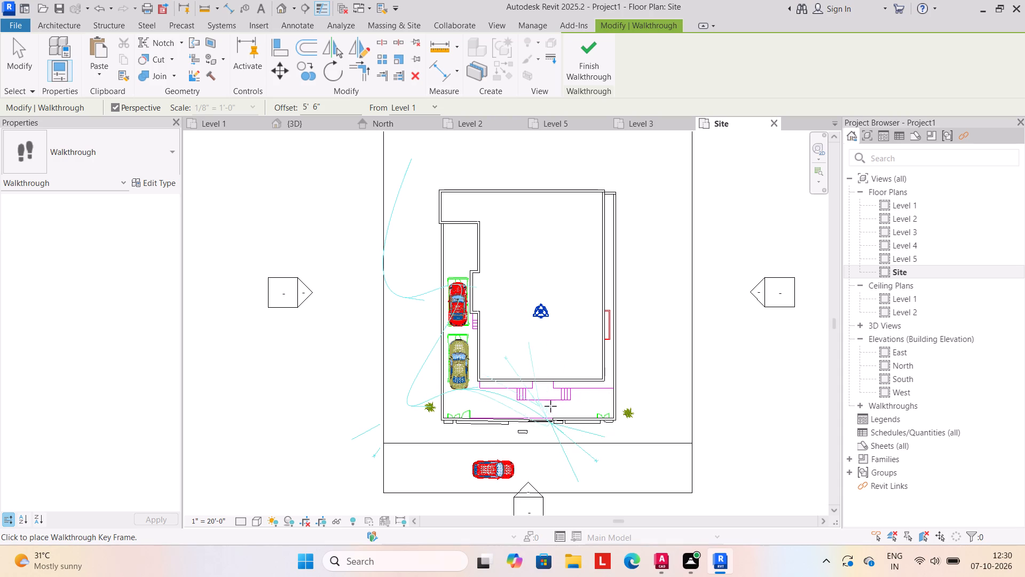
left_click(547, 406)
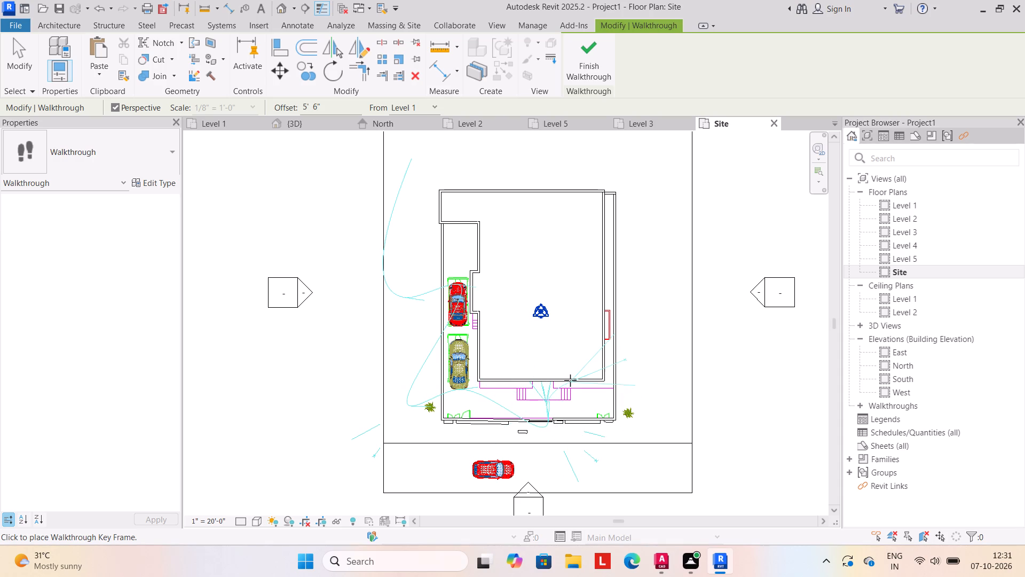
key("Escape")
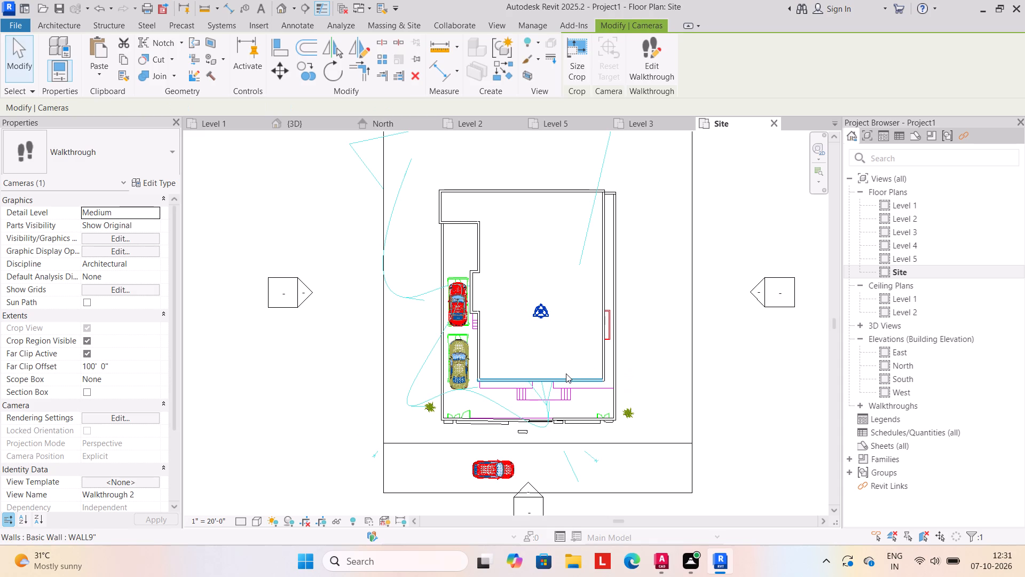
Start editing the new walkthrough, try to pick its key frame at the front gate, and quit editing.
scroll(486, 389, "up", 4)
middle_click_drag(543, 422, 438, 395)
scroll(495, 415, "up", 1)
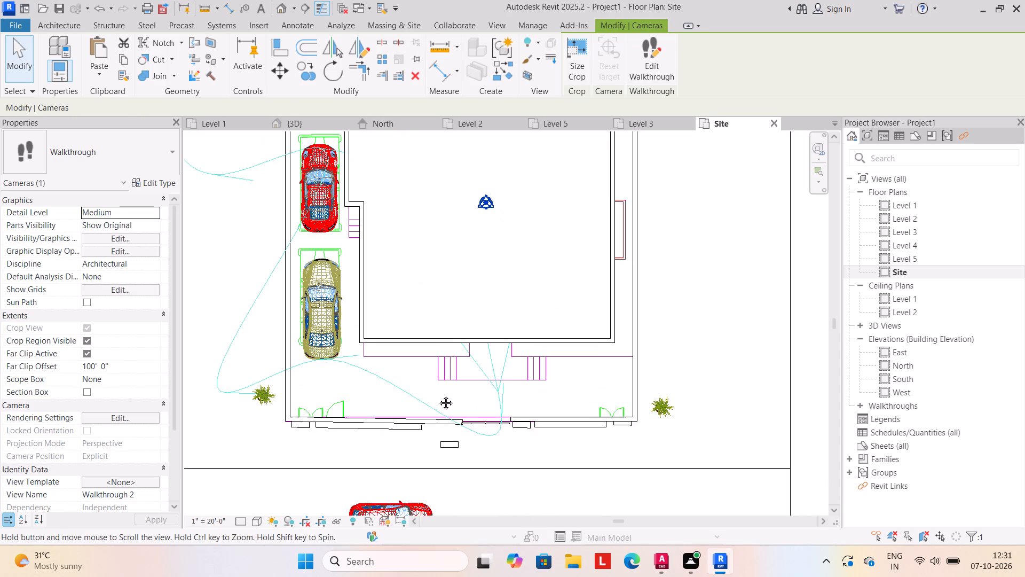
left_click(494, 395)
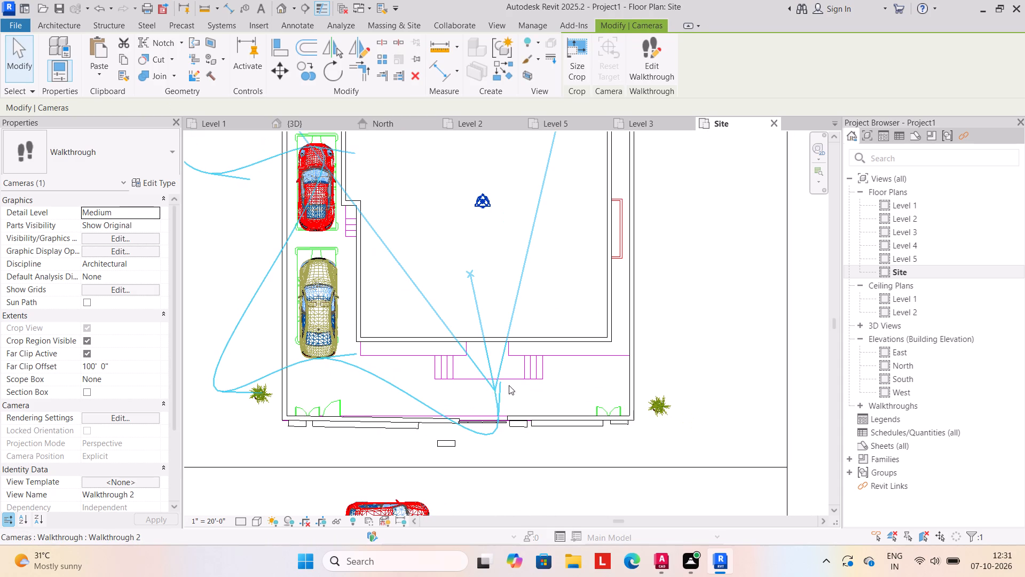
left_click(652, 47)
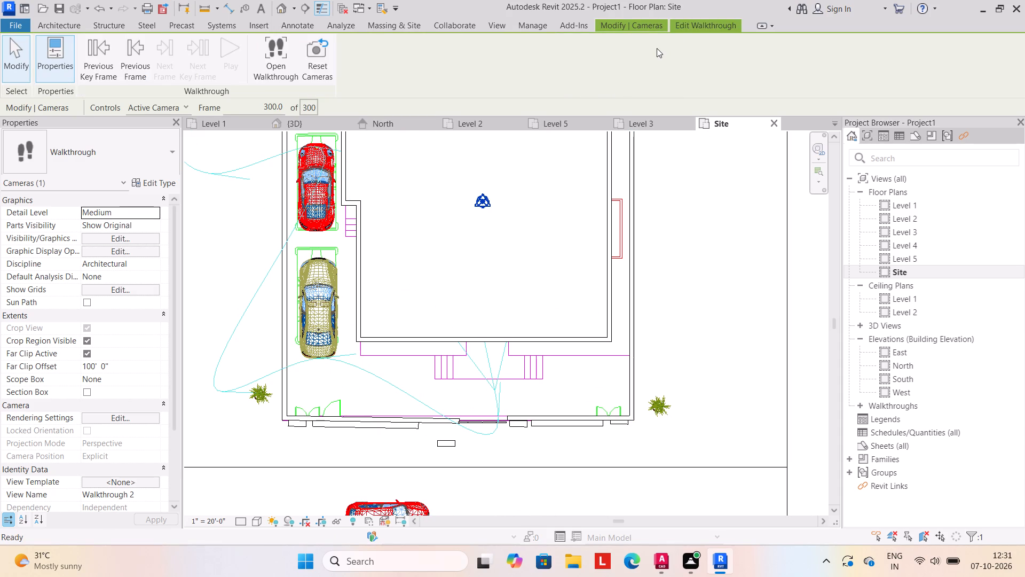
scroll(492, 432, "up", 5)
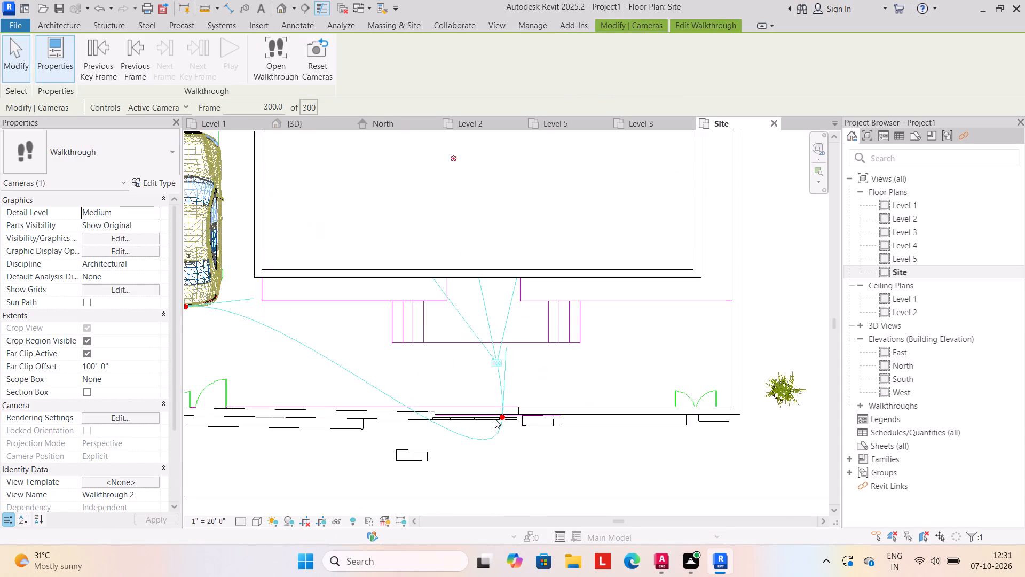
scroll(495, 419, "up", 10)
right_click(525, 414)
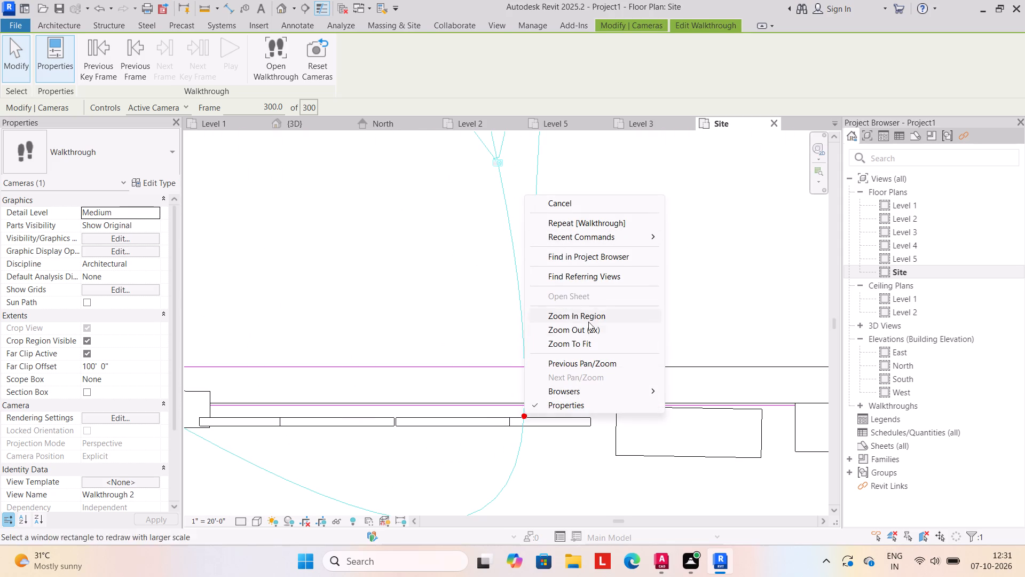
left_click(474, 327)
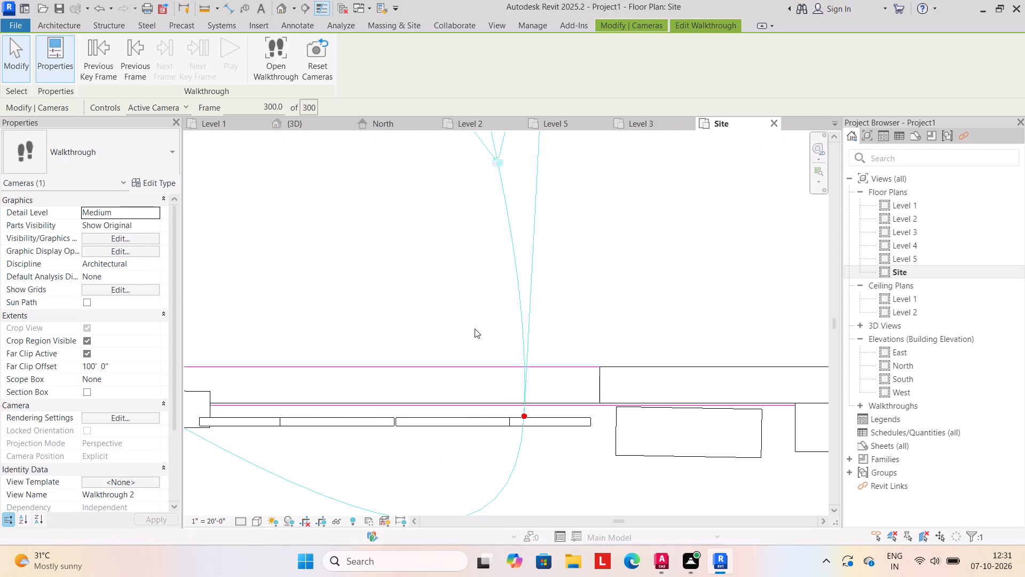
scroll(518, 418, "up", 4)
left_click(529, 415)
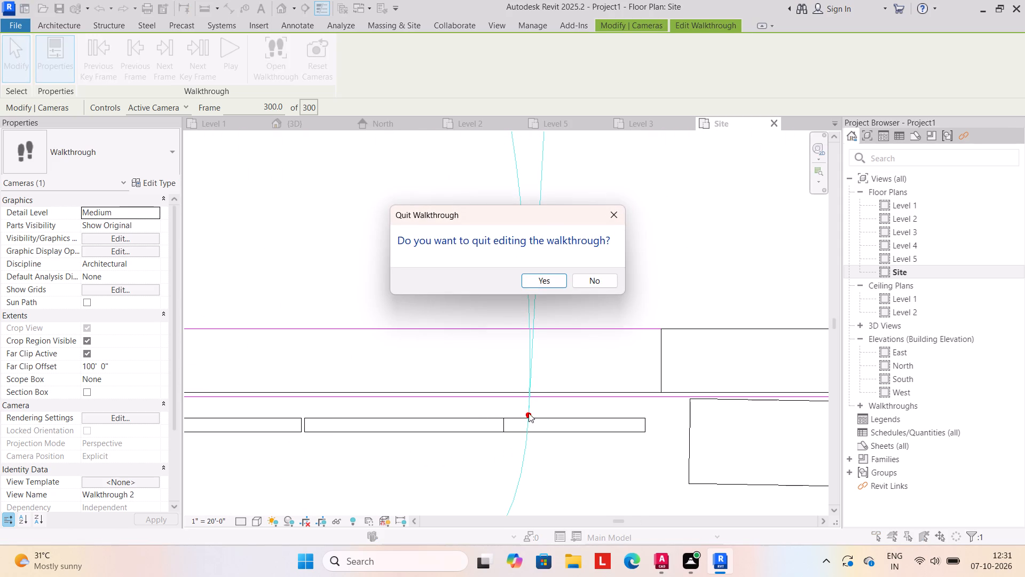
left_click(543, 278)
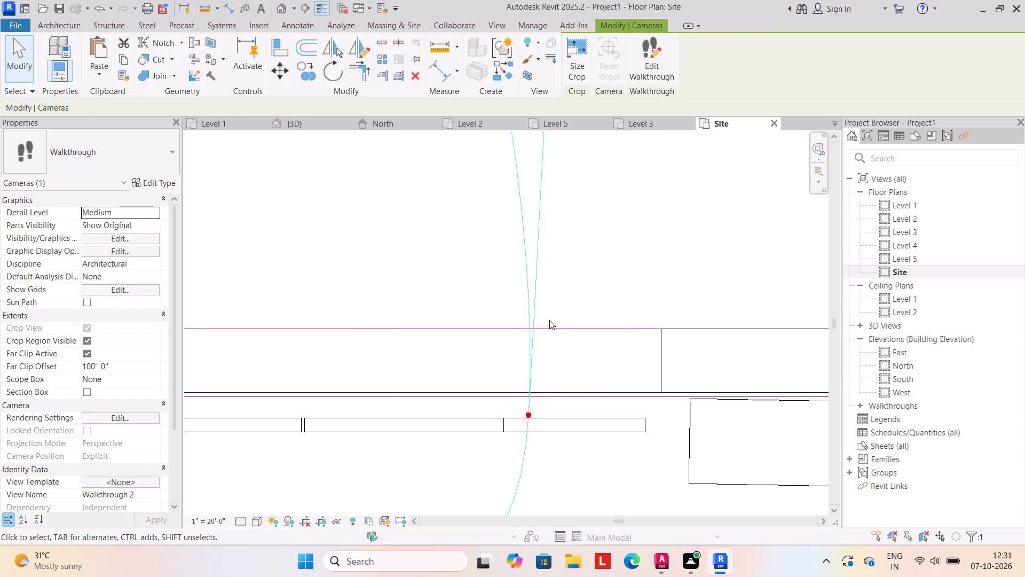
Shift the new walkthrough's path at the front gate toward the house and deselect it, keeping the Site plan open.
left_click_drag(529, 418, 528, 361)
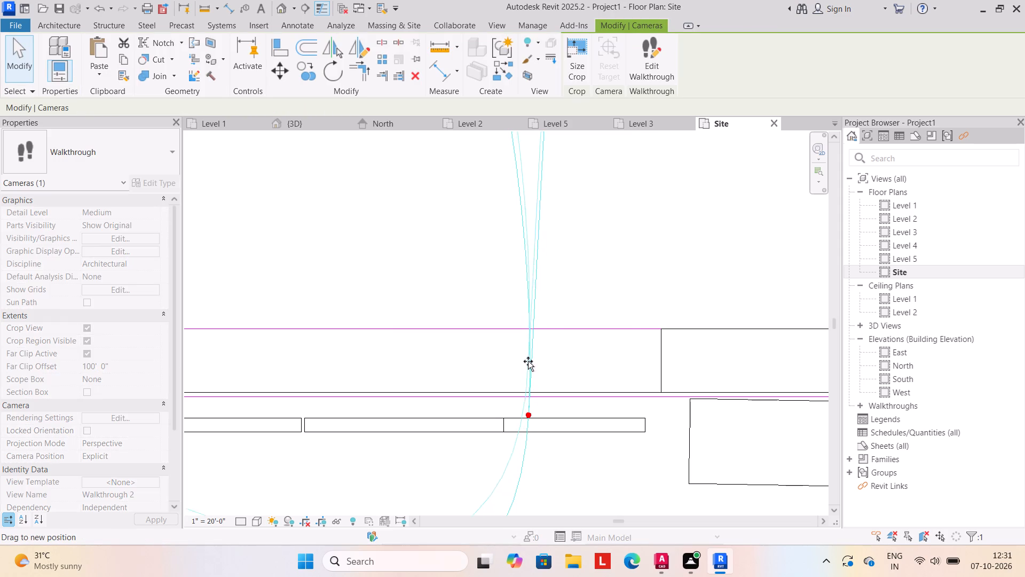
left_click_drag(528, 361, 528, 305)
left_click(512, 309)
scroll(529, 329, "down", 2)
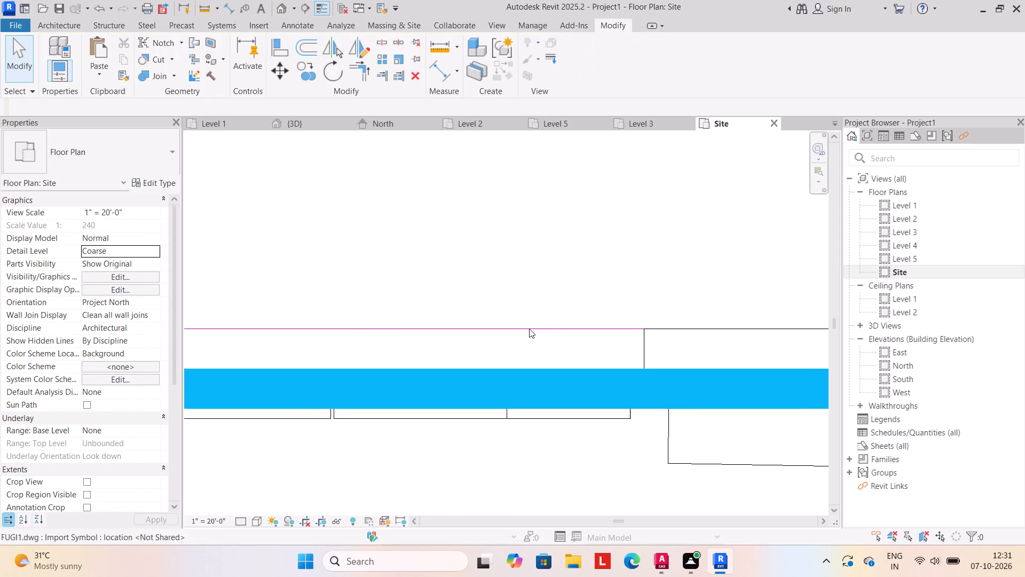
scroll(529, 329, "down", 20)
scroll(529, 329, "down", 1)
middle_click(530, 346)
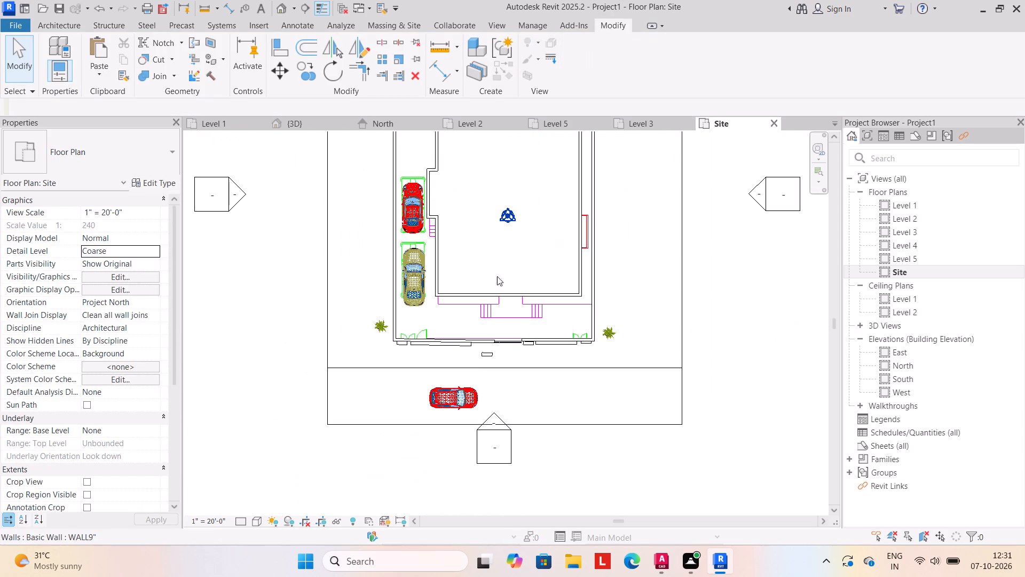
left_click(501, 235)
scroll(519, 297, "down", 3)
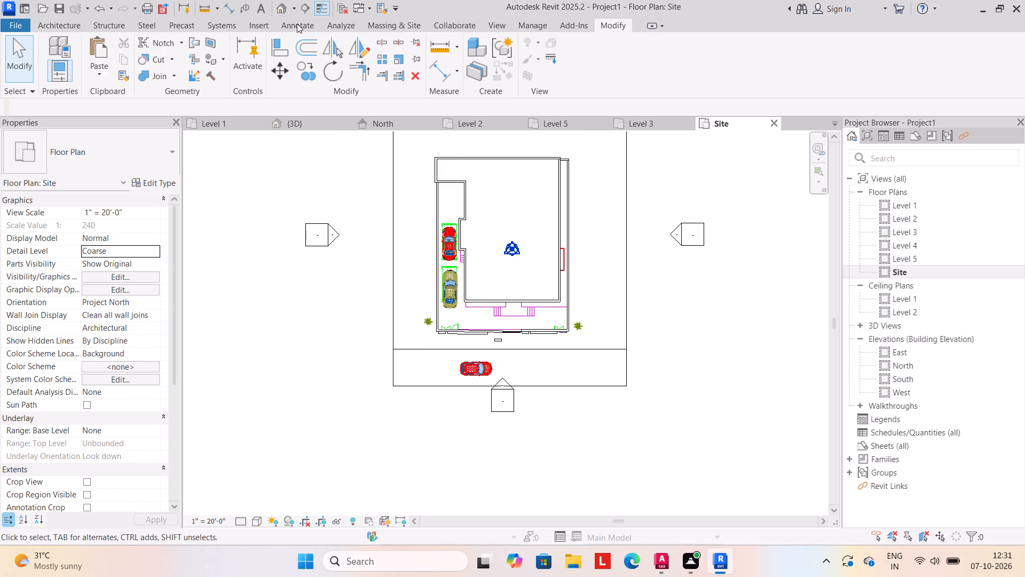
Create a walkthrough of seven key frames from behind the house, past the parked cars and over the road, to the front steps.
left_click(290, 3)
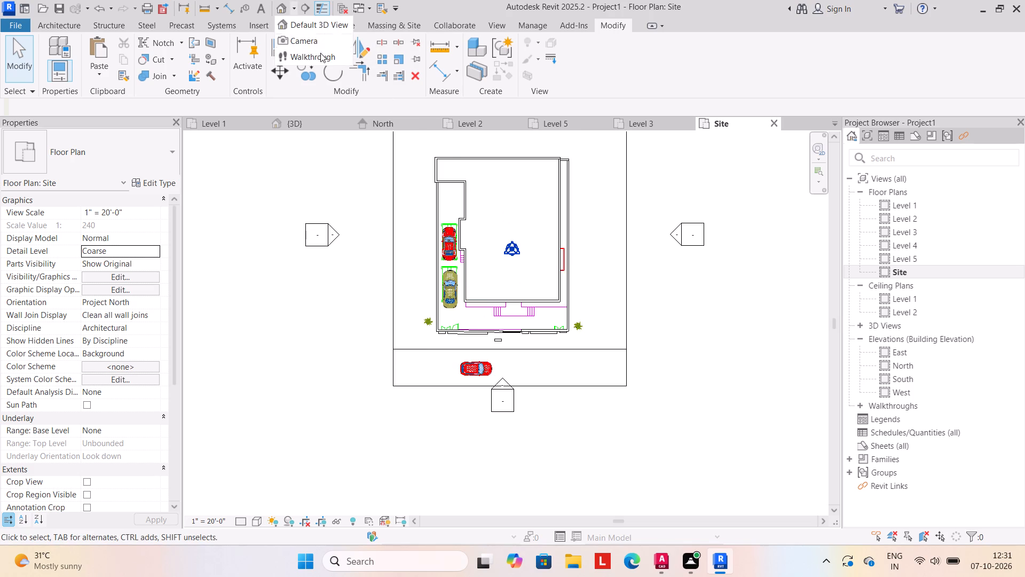
left_click(320, 53)
middle_click_drag(400, 270, 402, 438)
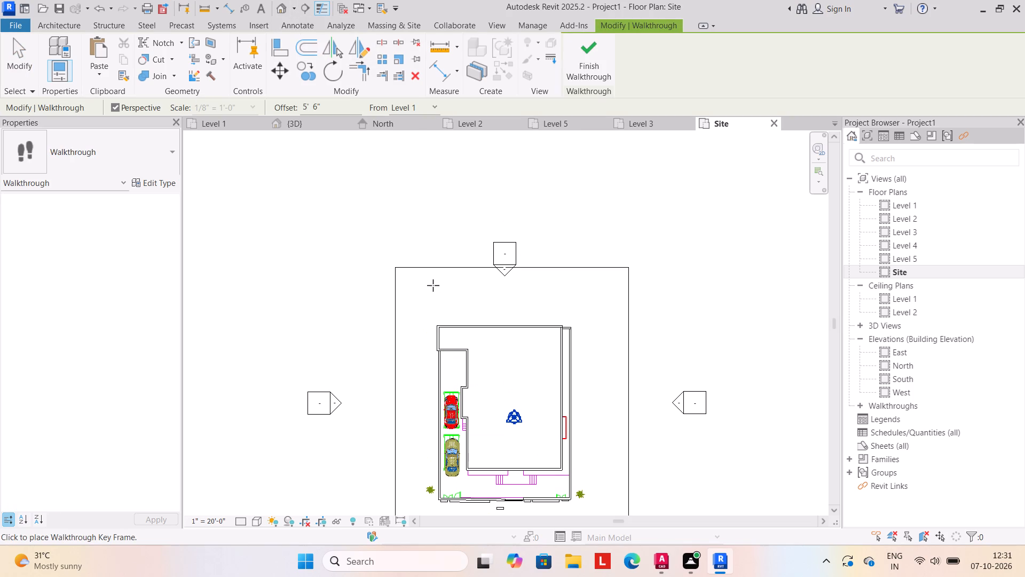
left_click(453, 295)
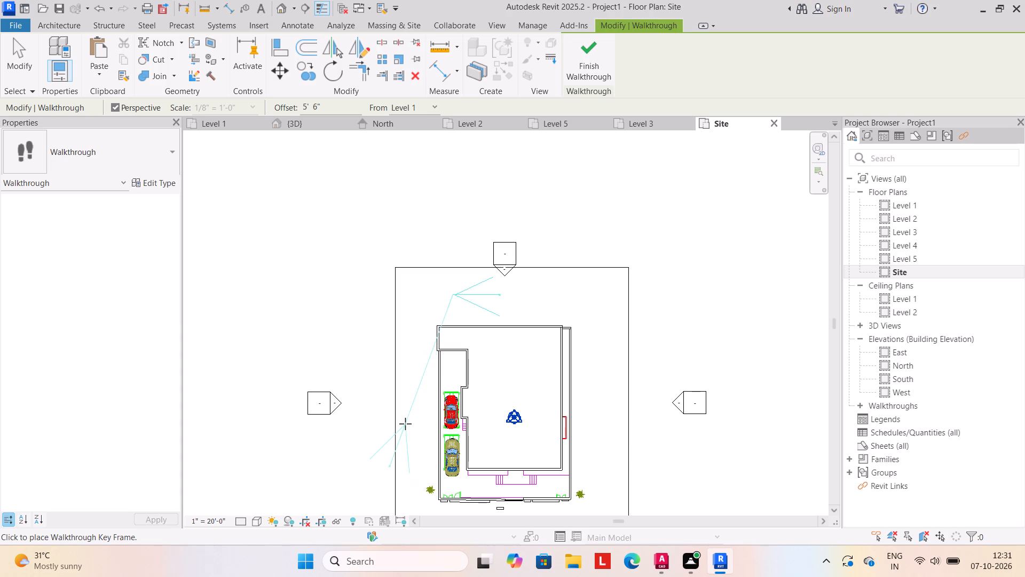
left_click(405, 424)
left_click(445, 425)
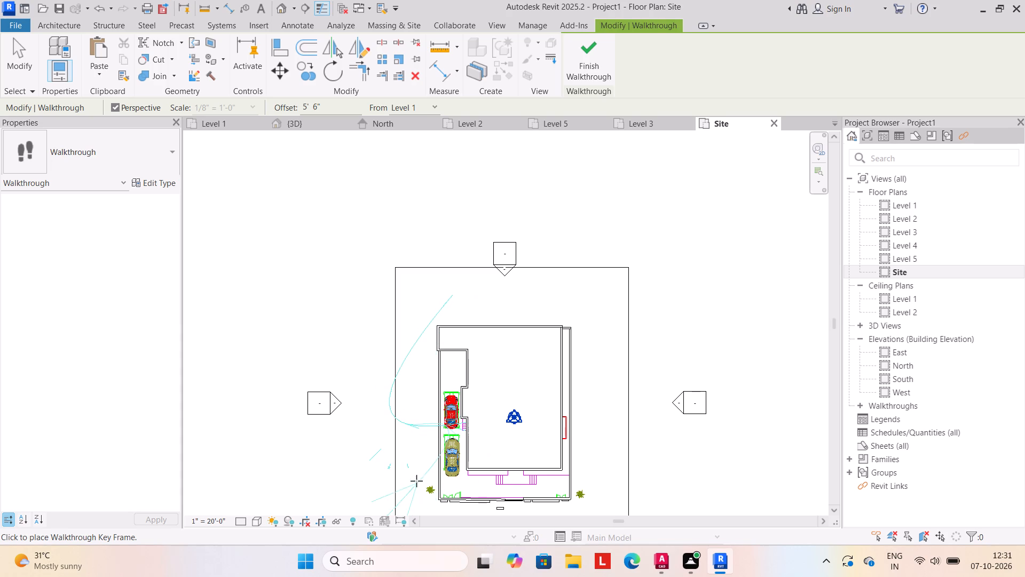
middle_click_drag(415, 477, 387, 277)
left_click(389, 327)
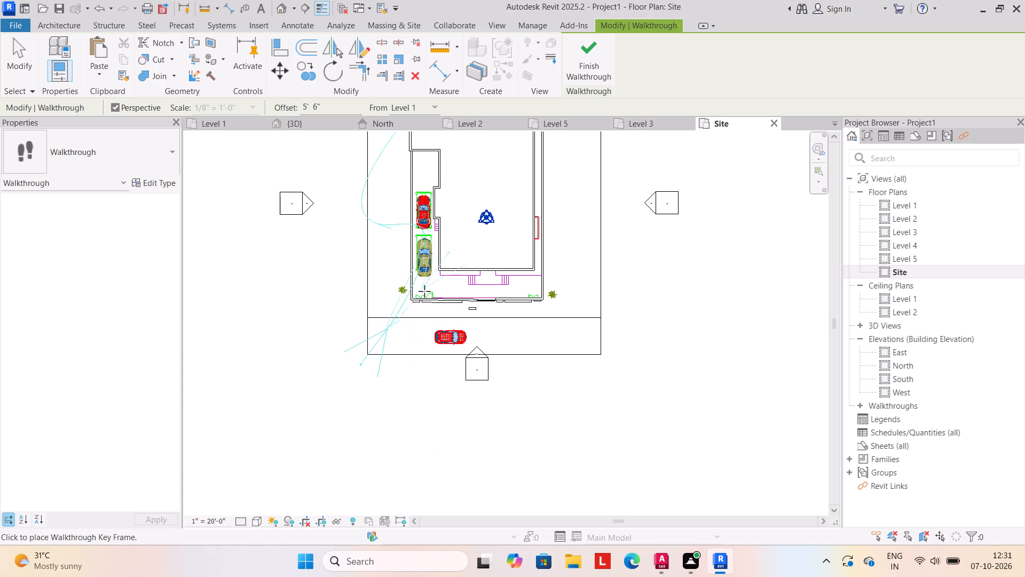
left_click(422, 291)
left_click(507, 343)
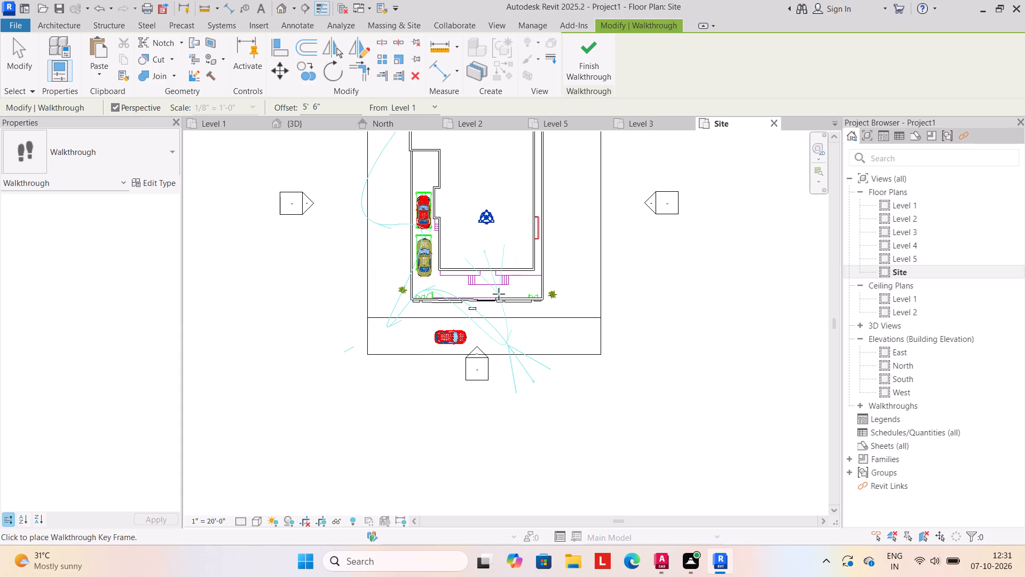
left_click(501, 294)
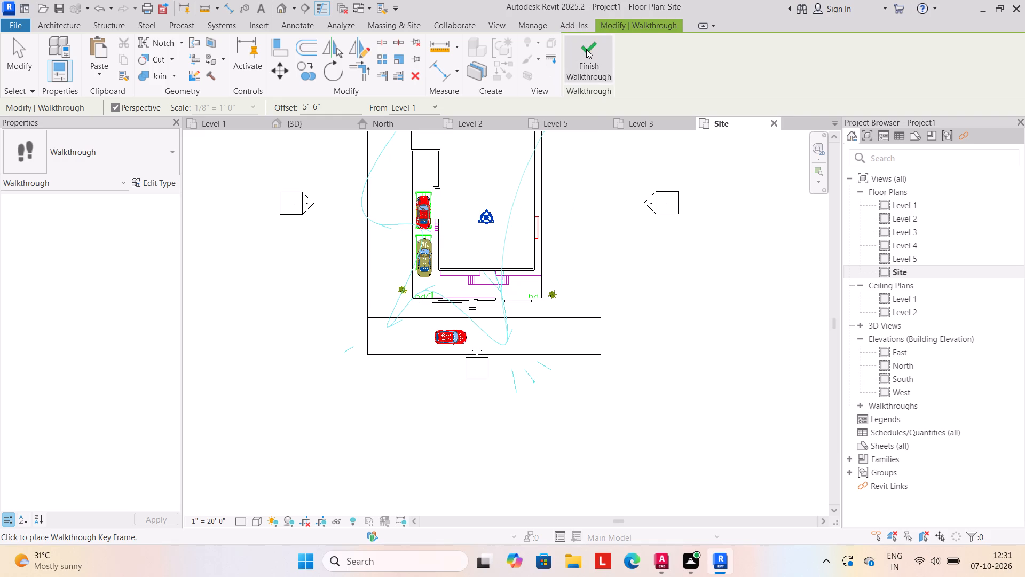
left_click(588, 49)
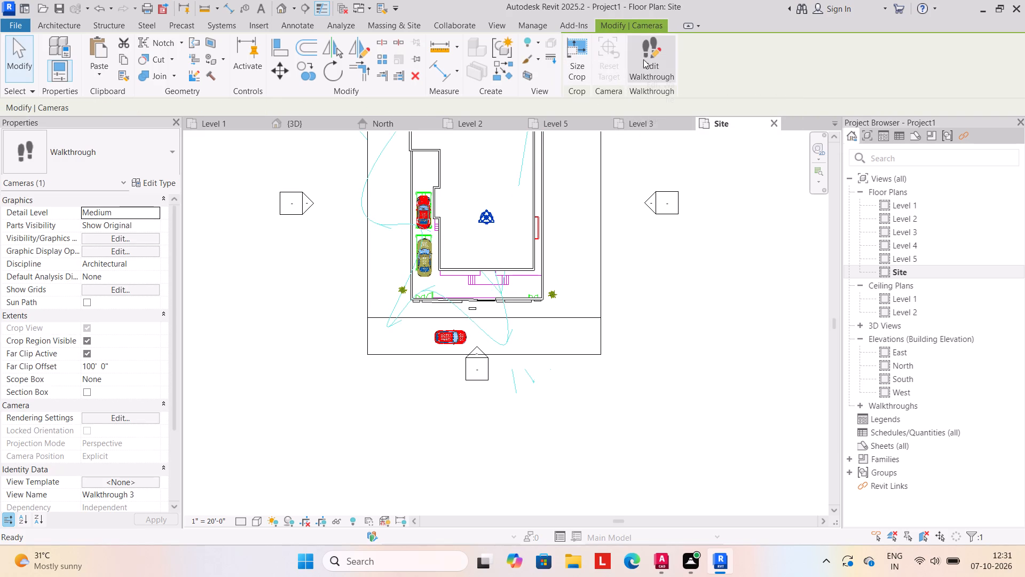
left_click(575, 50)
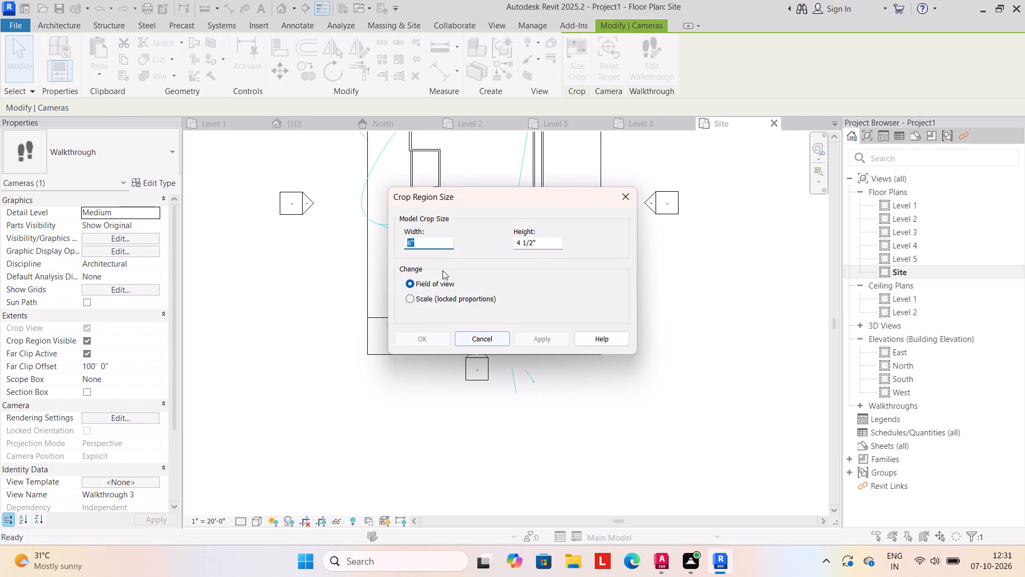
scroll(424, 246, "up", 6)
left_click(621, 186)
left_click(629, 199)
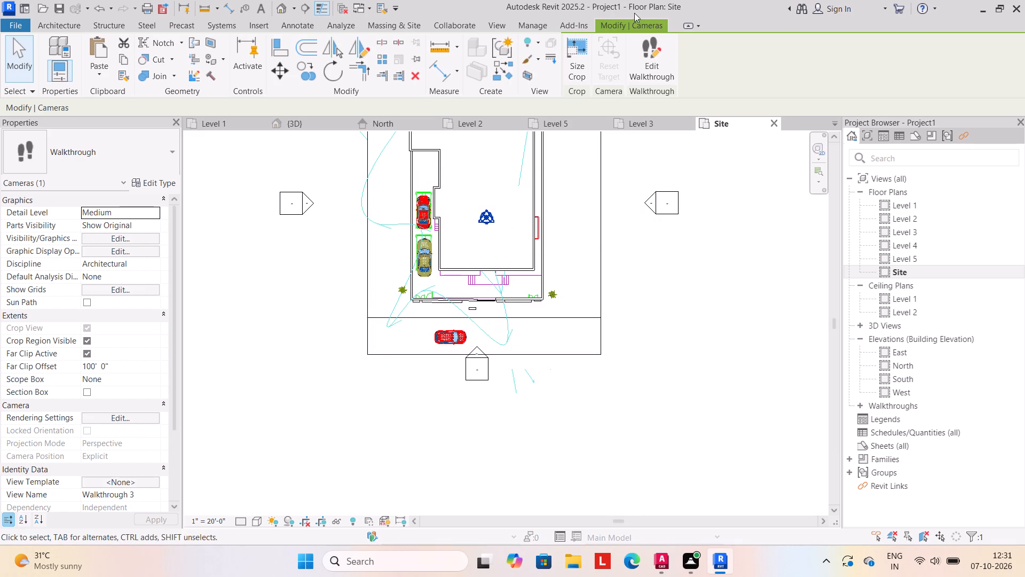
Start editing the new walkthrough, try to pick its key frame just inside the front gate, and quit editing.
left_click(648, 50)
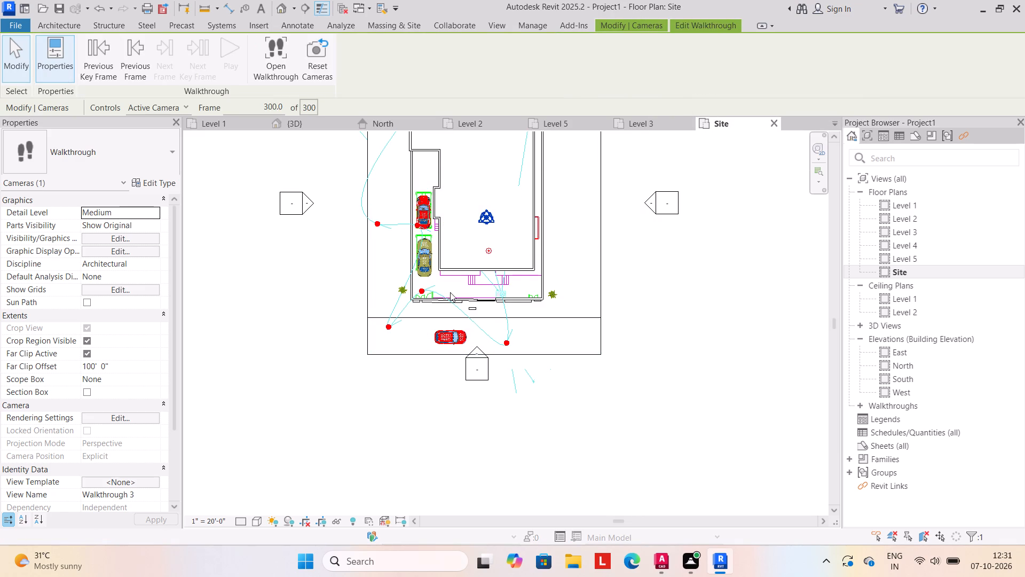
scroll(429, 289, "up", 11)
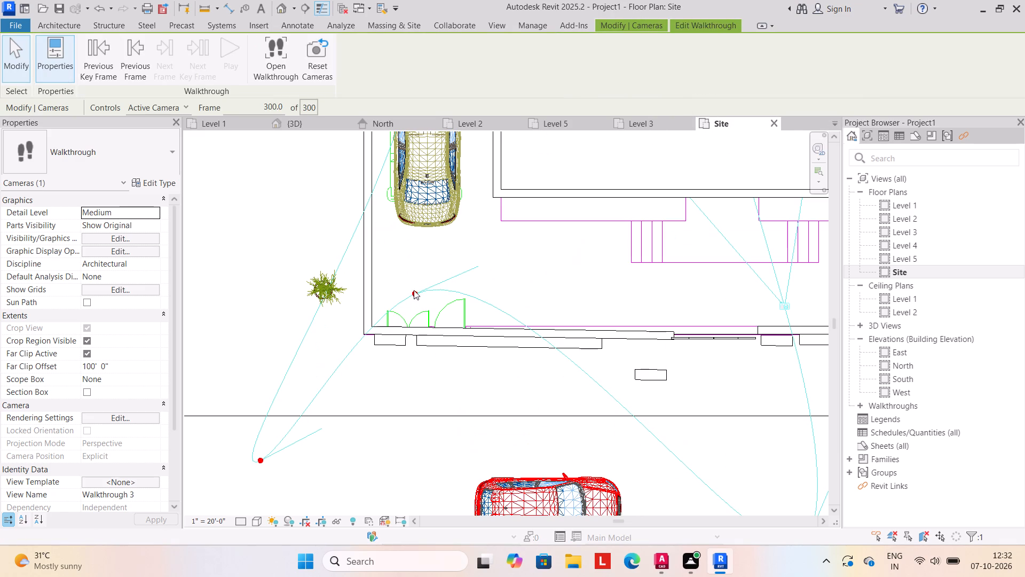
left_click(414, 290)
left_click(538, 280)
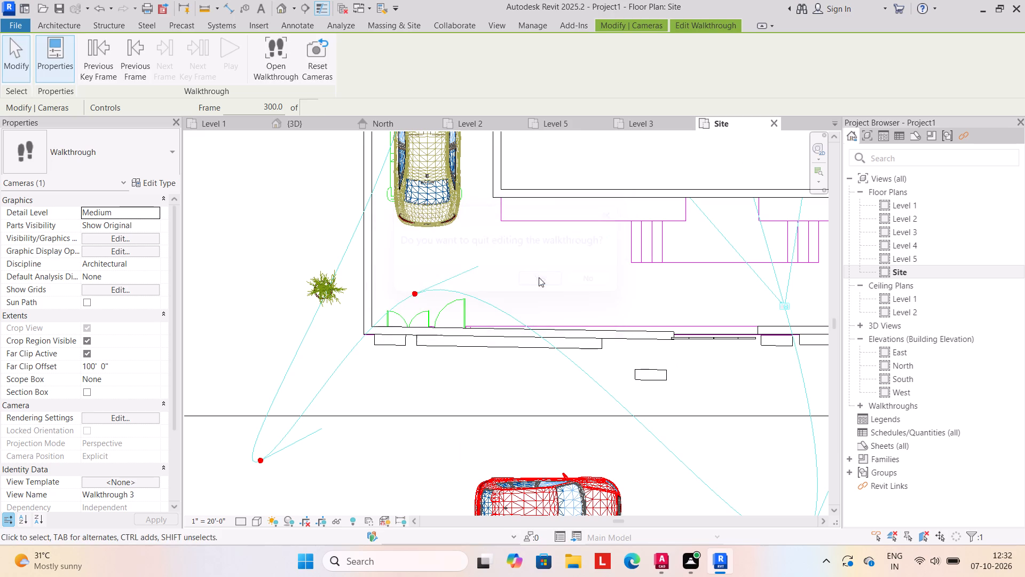
Shift the whole new walkthrough path slightly southwest, toward the road, and deselect it.
left_click(411, 293)
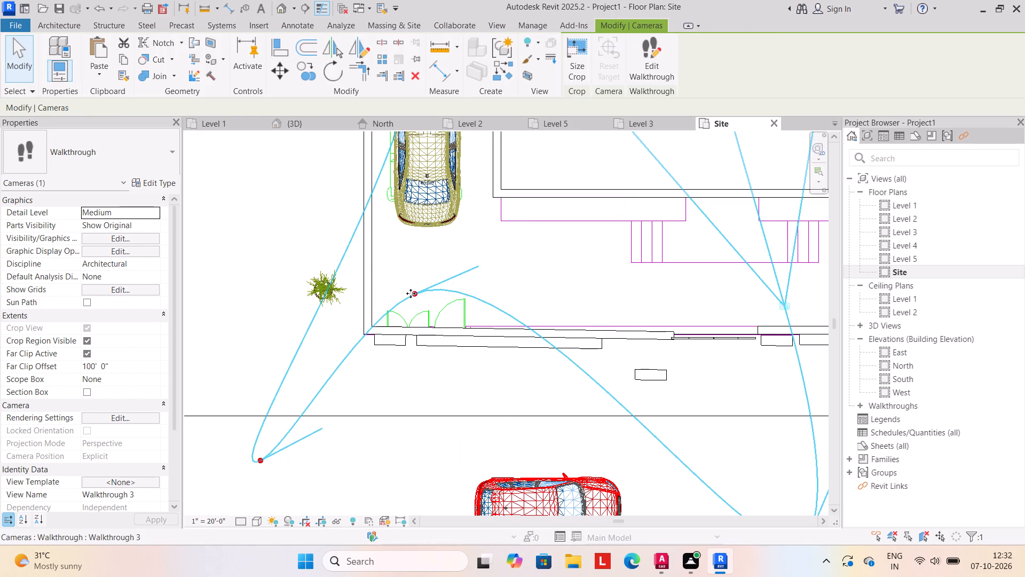
left_click(420, 294)
scroll(420, 294, "down", 9)
middle_click_drag(441, 311, 462, 369)
scroll(406, 399, "down", 3)
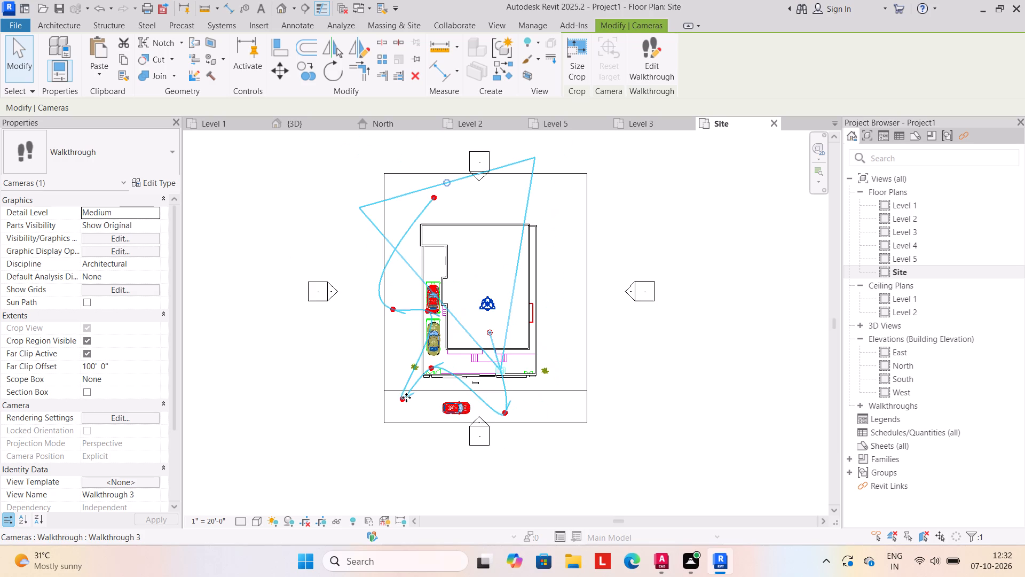
left_click_drag(433, 196, 423, 213)
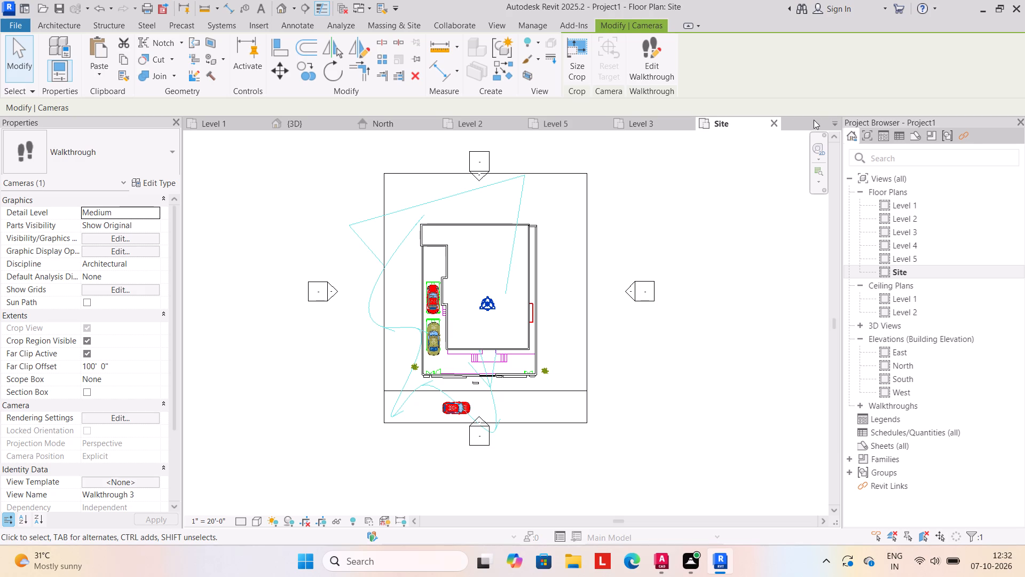
left_click(571, 222)
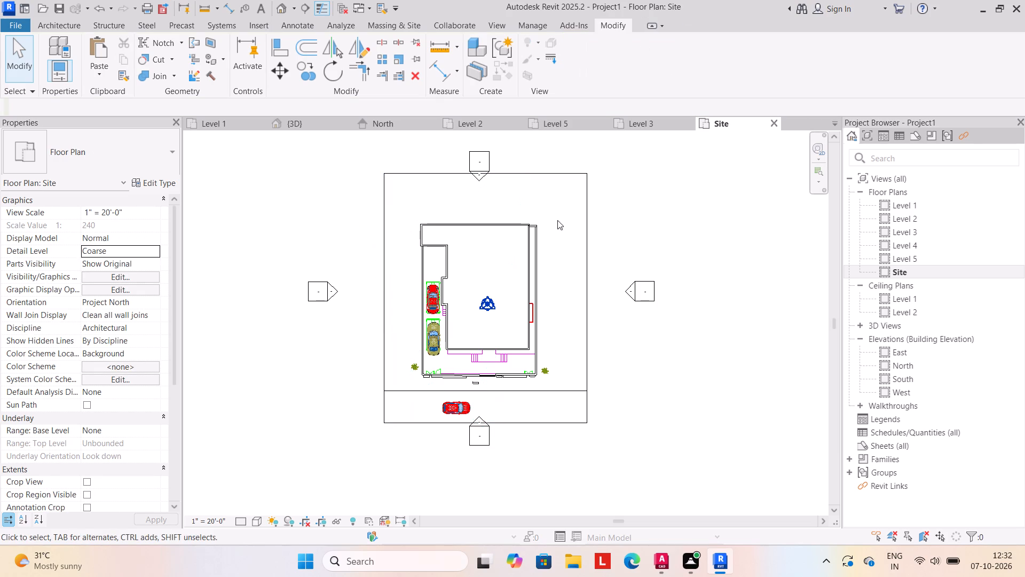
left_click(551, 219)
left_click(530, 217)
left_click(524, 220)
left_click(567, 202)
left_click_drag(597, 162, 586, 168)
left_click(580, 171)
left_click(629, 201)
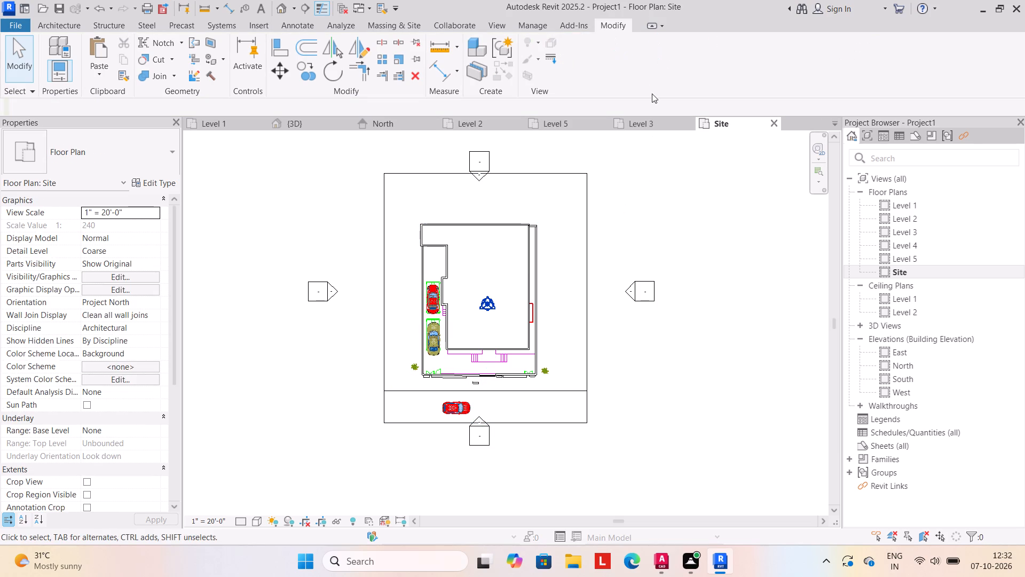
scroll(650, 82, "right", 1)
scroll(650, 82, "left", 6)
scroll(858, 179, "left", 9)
Create a six-key-frame walkthrough looping around the house from the rear, past the parked cars, front gate and east side, to the rear corner.
left_click(297, 7)
left_click(307, 56)
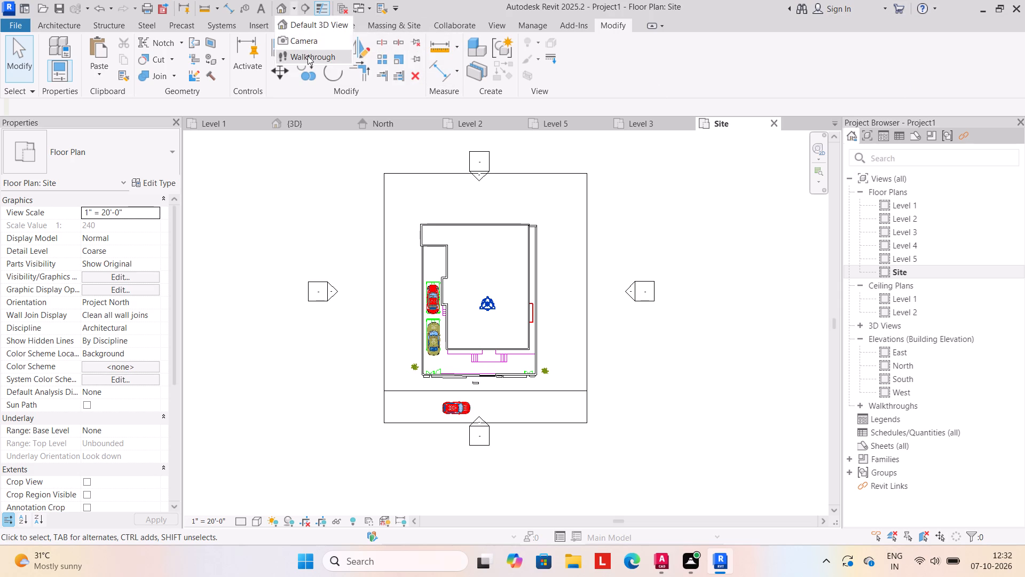
left_click(418, 192)
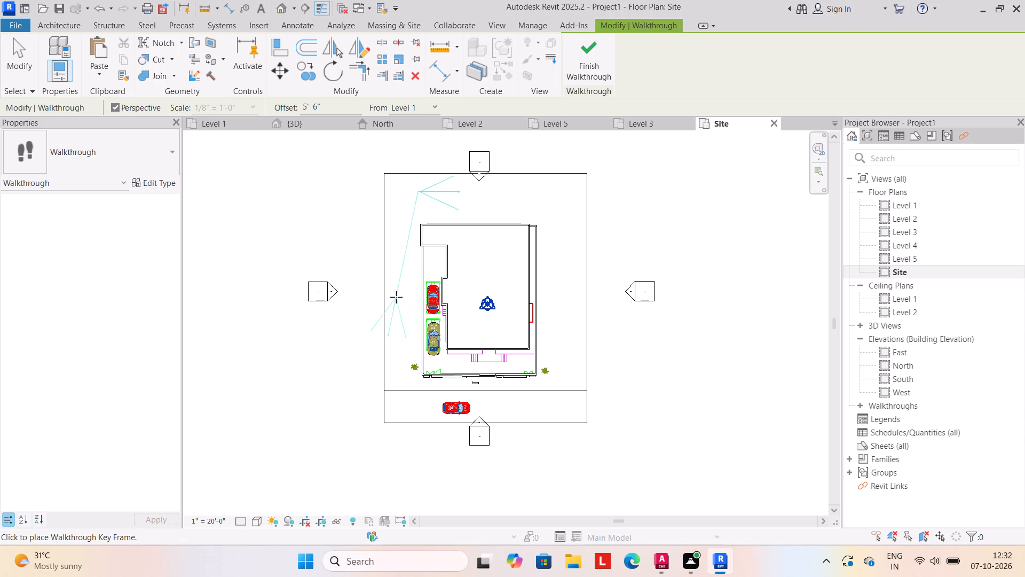
left_click_drag(396, 297, 401, 298)
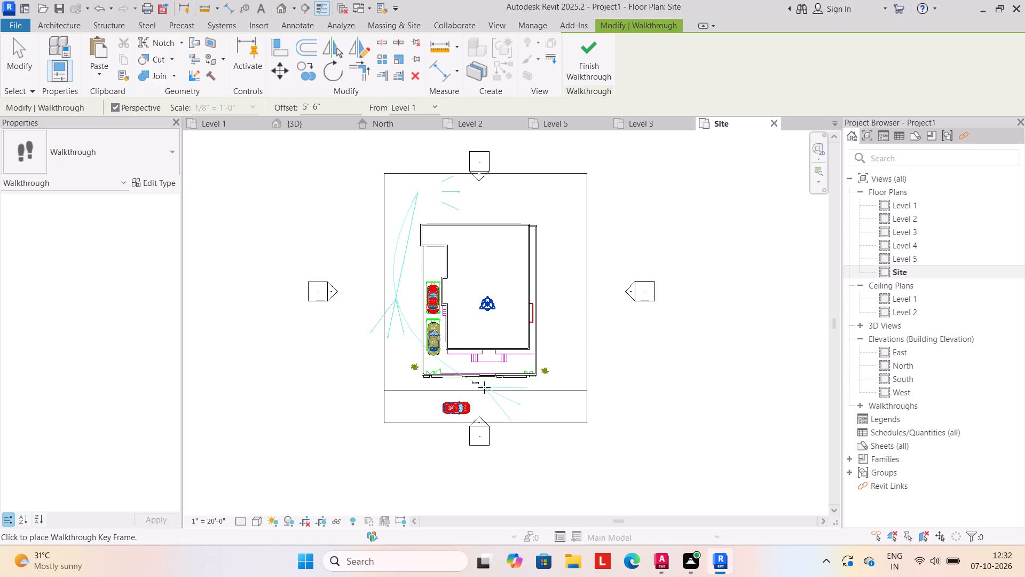
left_click(484, 387)
left_click(551, 314)
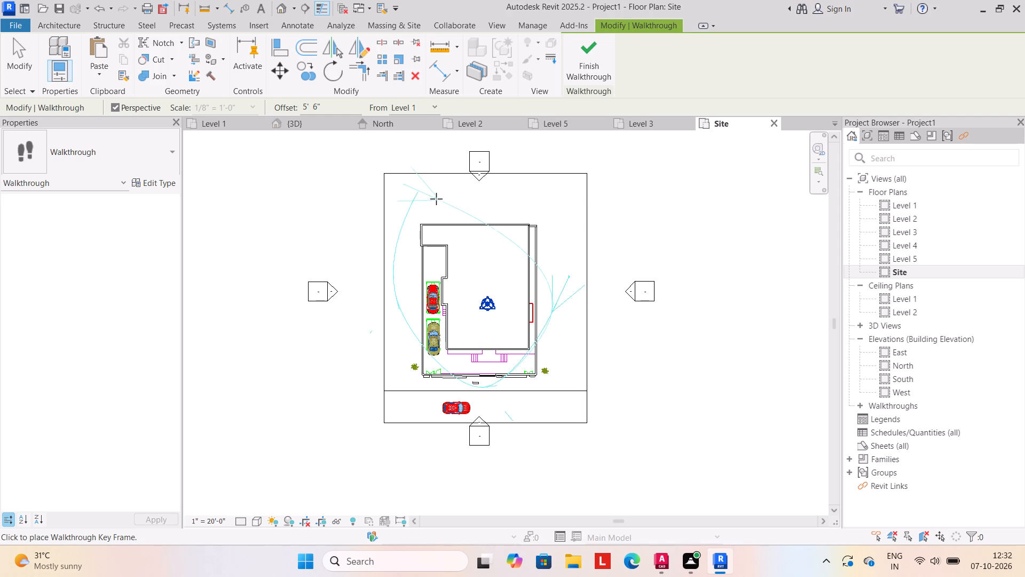
left_click(465, 216)
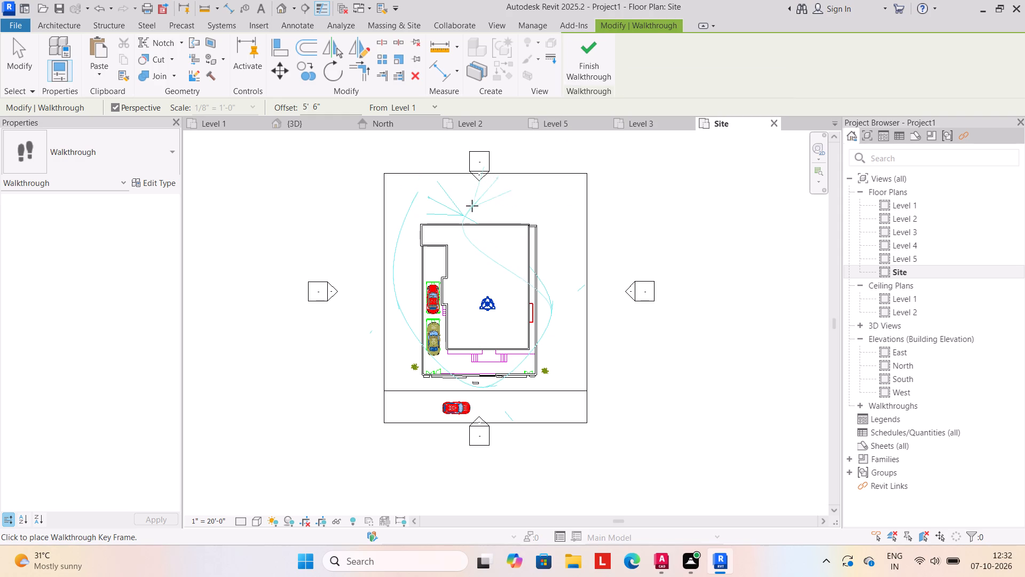
left_click(443, 231)
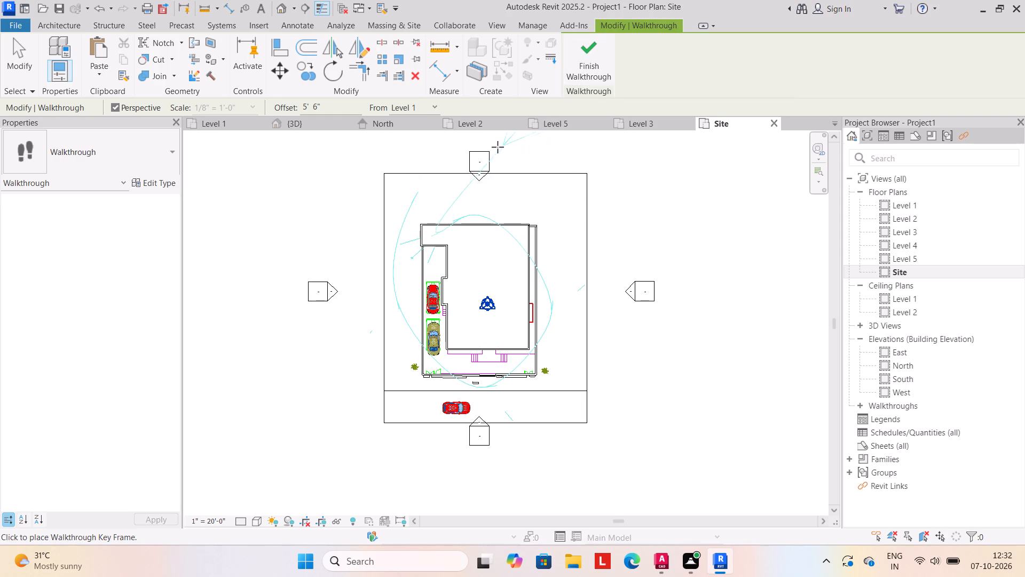
key("Escape")
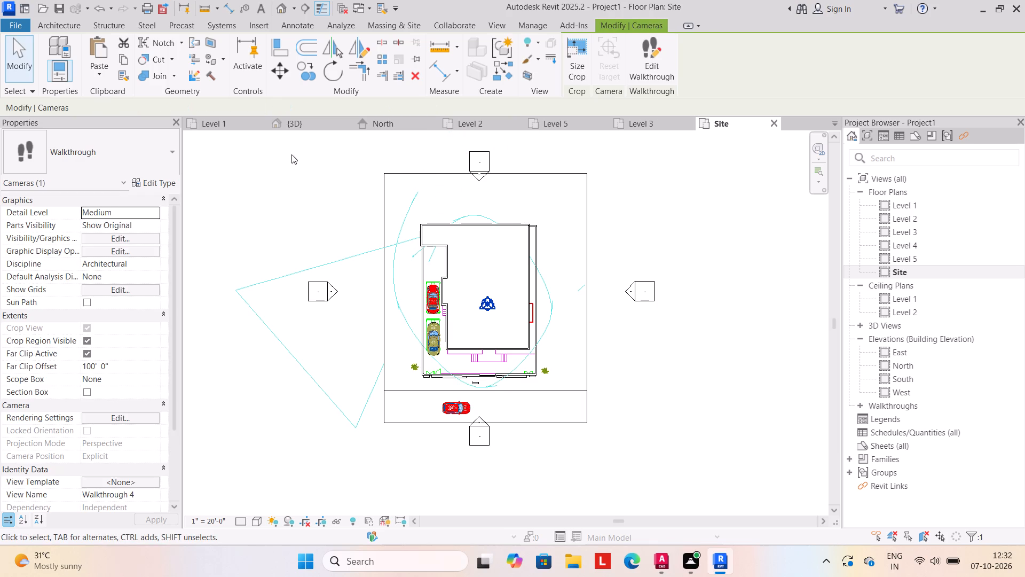
Start editing the new looping walkthrough and step its camera back through the key frames to the first one, at frame 1.
left_click(652, 53)
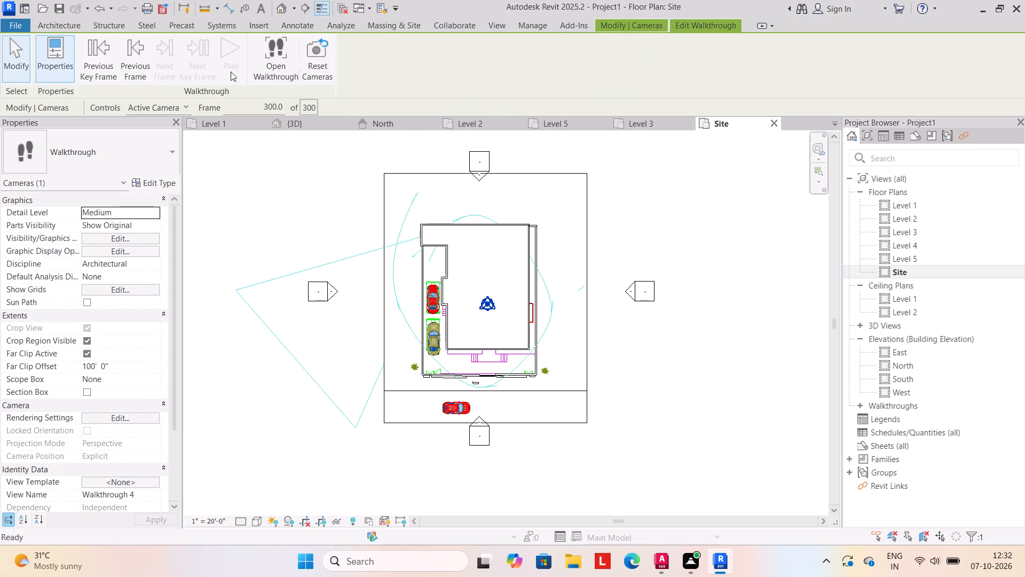
left_click(111, 53)
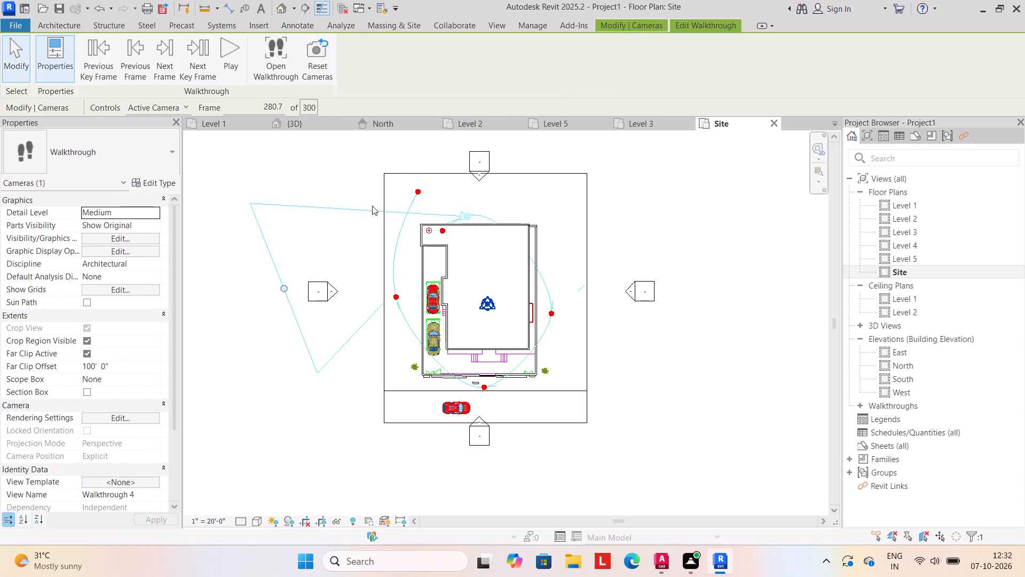
left_click(139, 52)
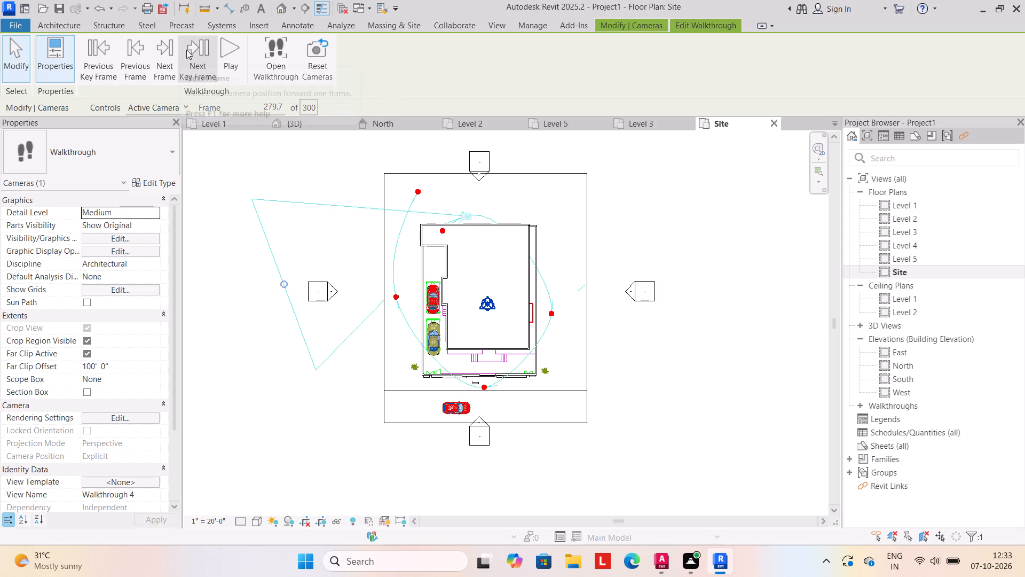
left_click(193, 48)
left_click(101, 57)
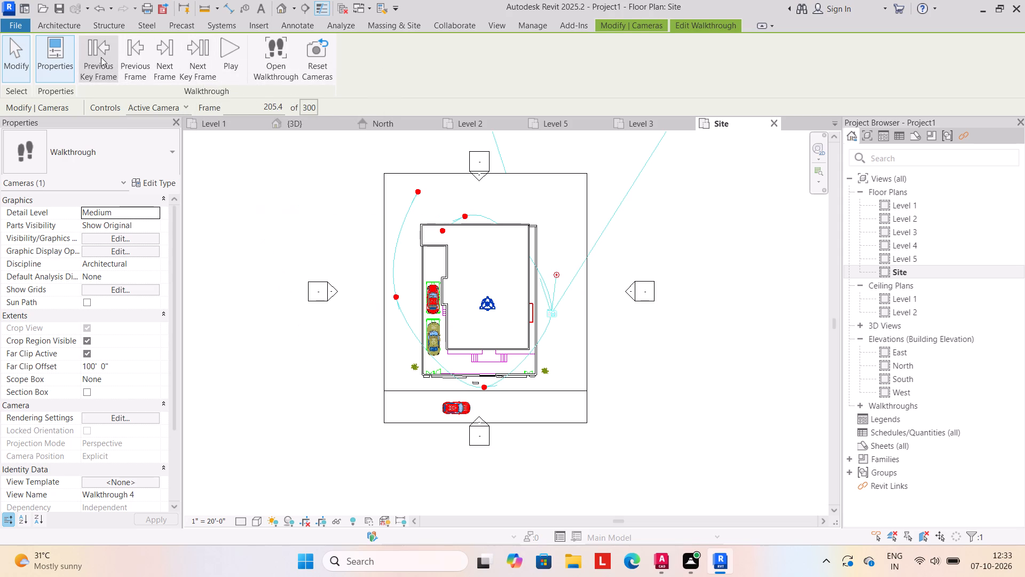
left_click(101, 58)
left_click(101, 58)
left_click(101, 58)
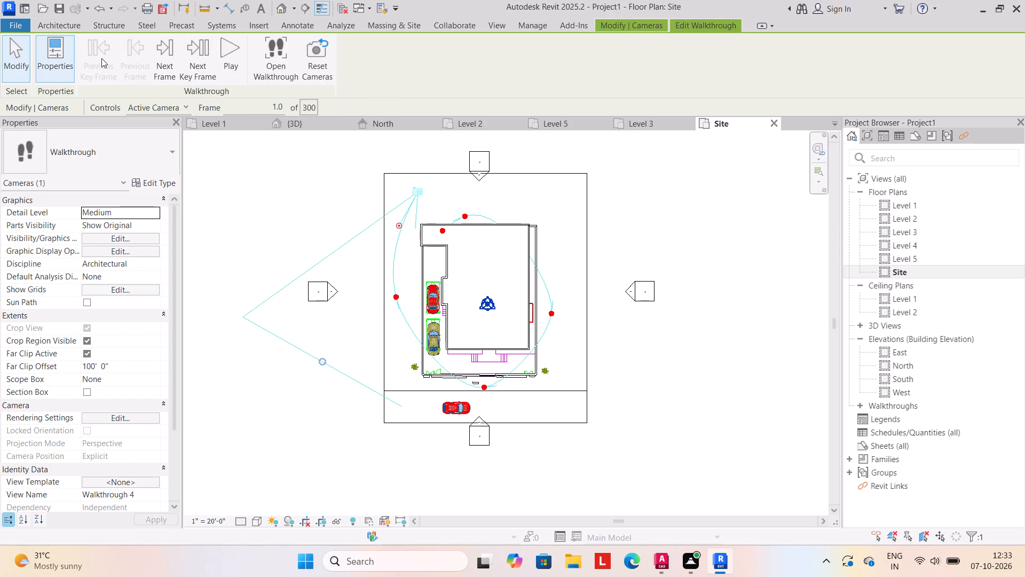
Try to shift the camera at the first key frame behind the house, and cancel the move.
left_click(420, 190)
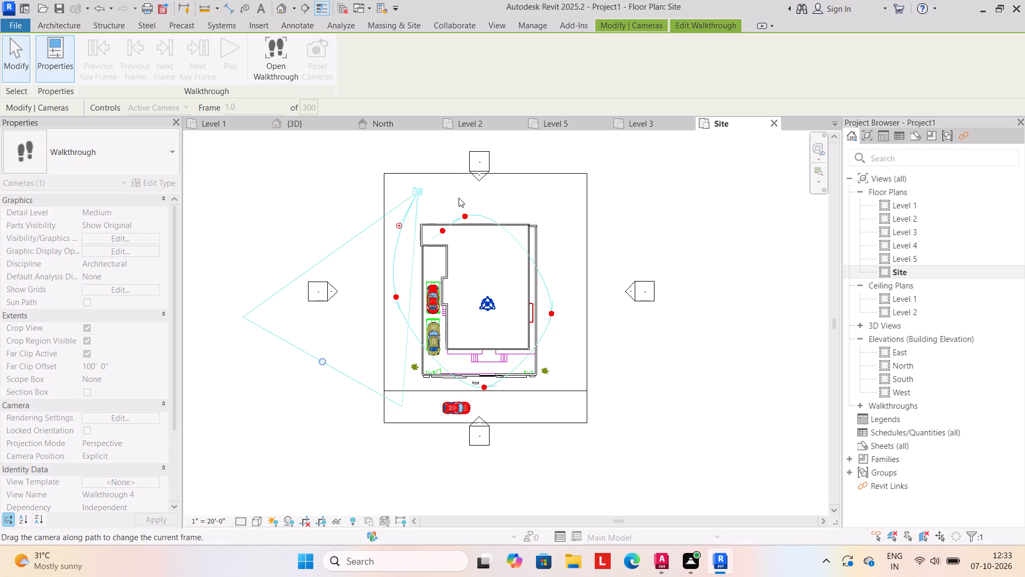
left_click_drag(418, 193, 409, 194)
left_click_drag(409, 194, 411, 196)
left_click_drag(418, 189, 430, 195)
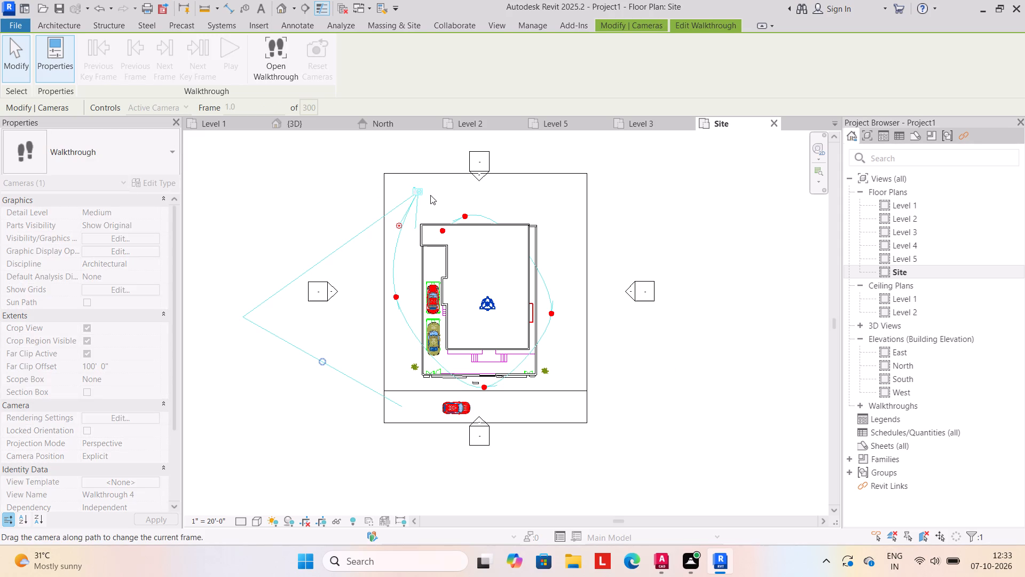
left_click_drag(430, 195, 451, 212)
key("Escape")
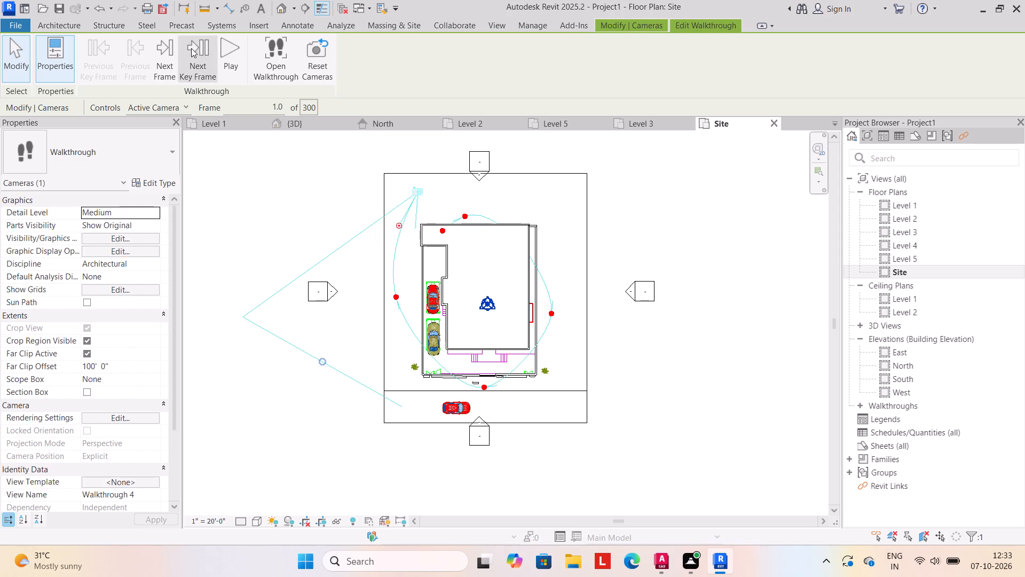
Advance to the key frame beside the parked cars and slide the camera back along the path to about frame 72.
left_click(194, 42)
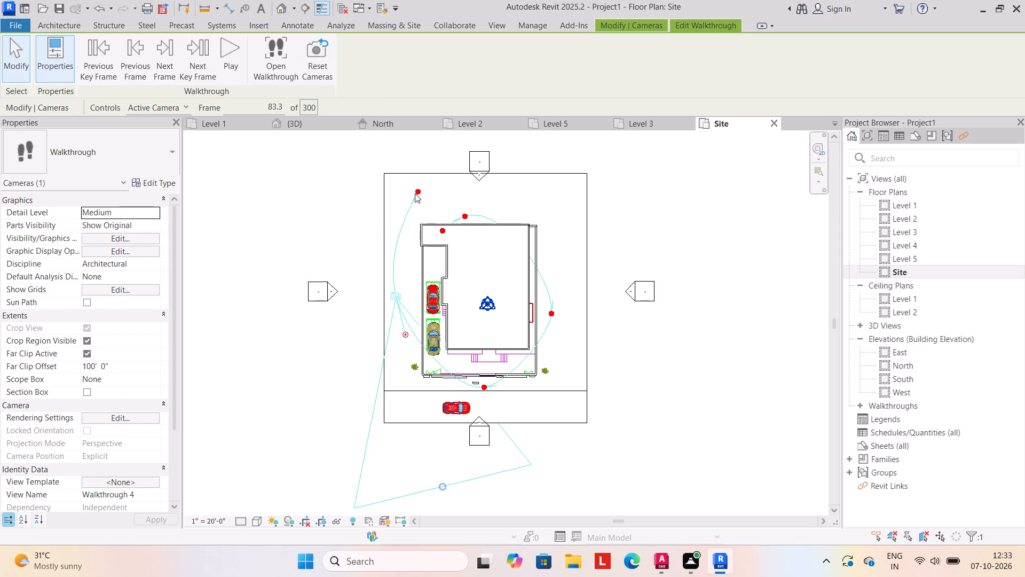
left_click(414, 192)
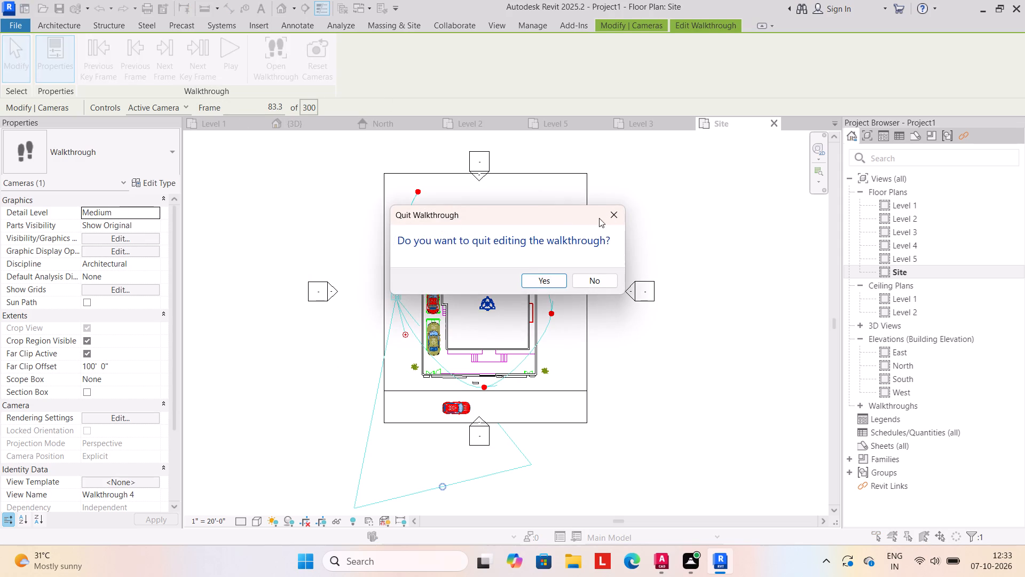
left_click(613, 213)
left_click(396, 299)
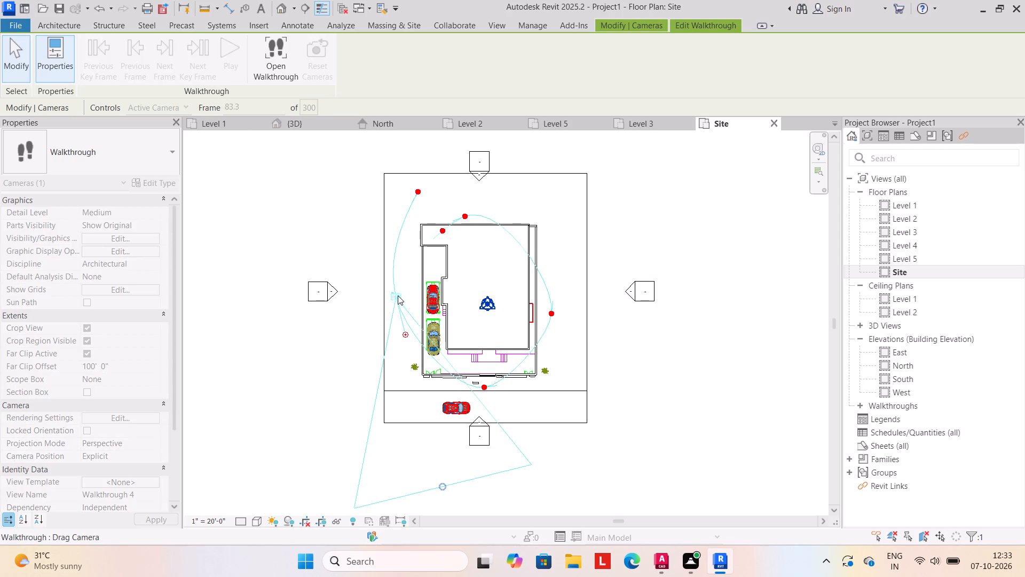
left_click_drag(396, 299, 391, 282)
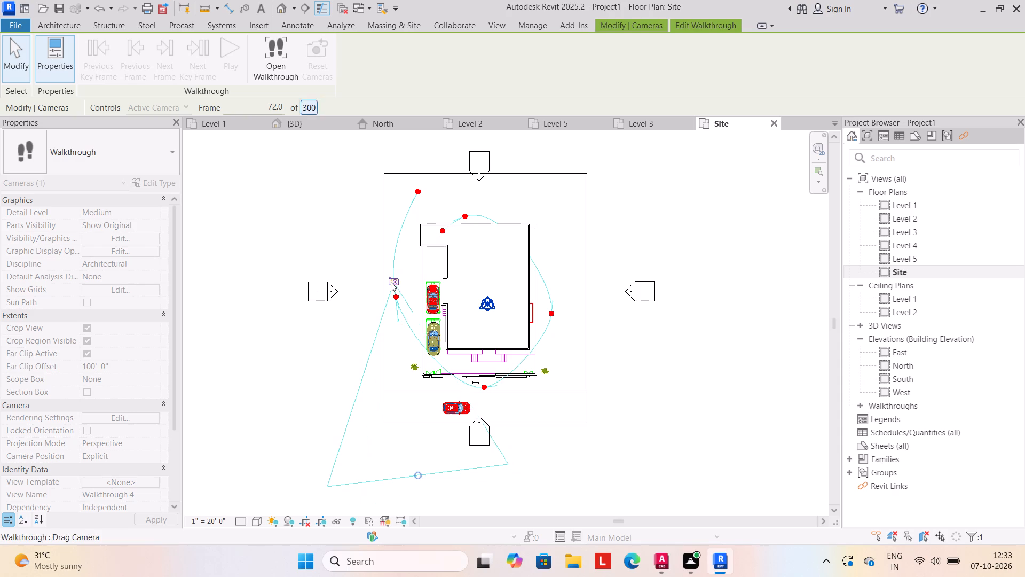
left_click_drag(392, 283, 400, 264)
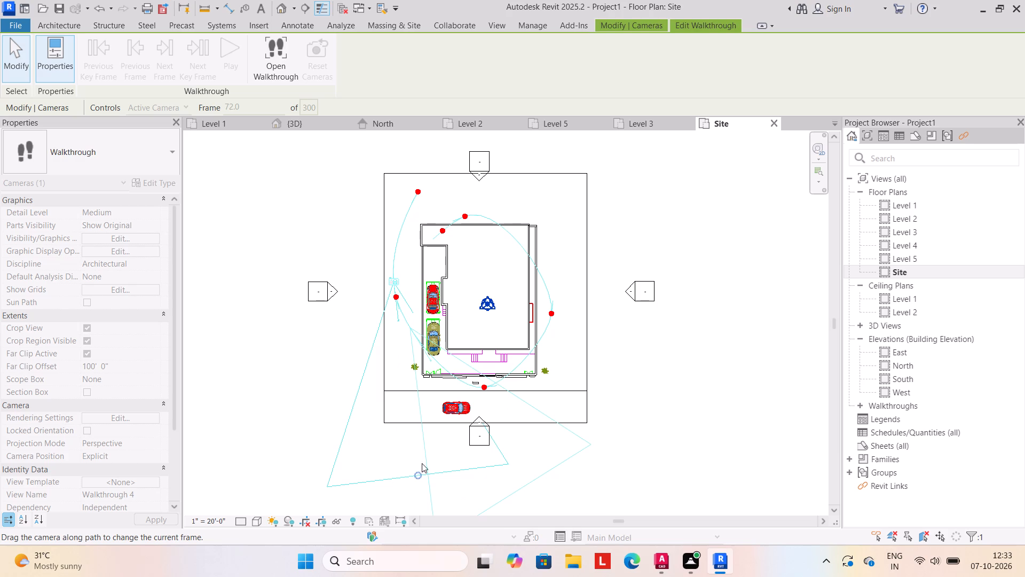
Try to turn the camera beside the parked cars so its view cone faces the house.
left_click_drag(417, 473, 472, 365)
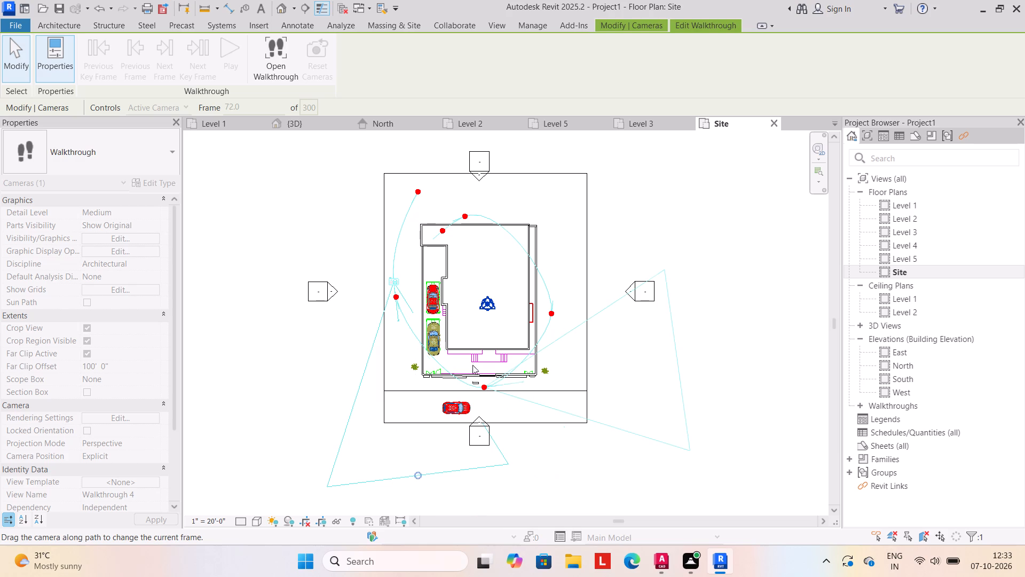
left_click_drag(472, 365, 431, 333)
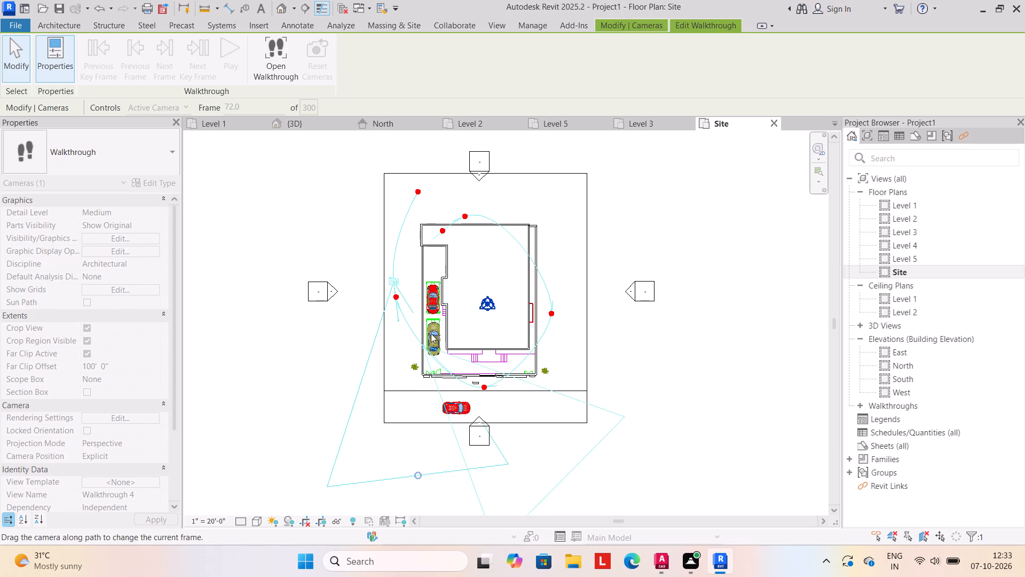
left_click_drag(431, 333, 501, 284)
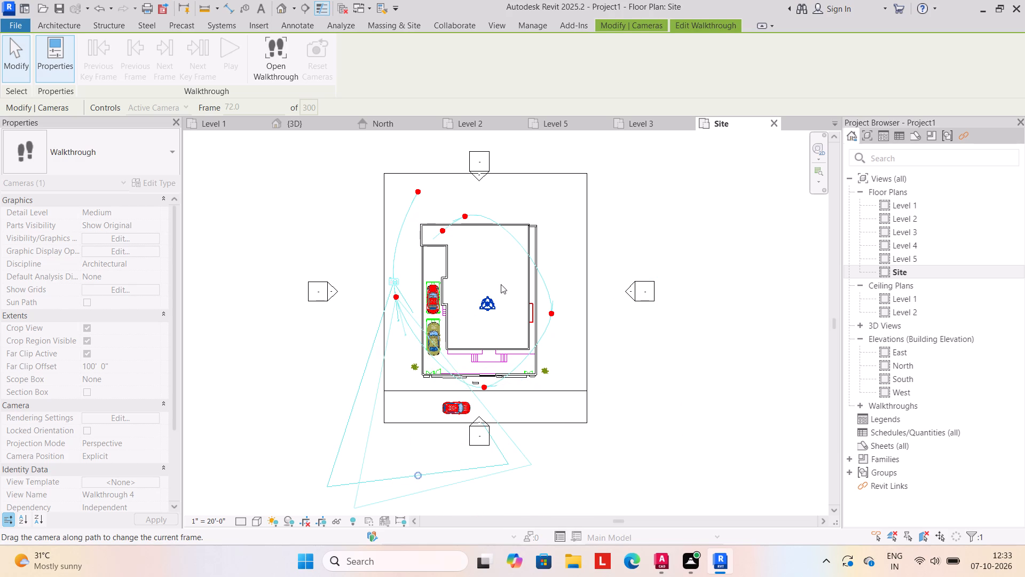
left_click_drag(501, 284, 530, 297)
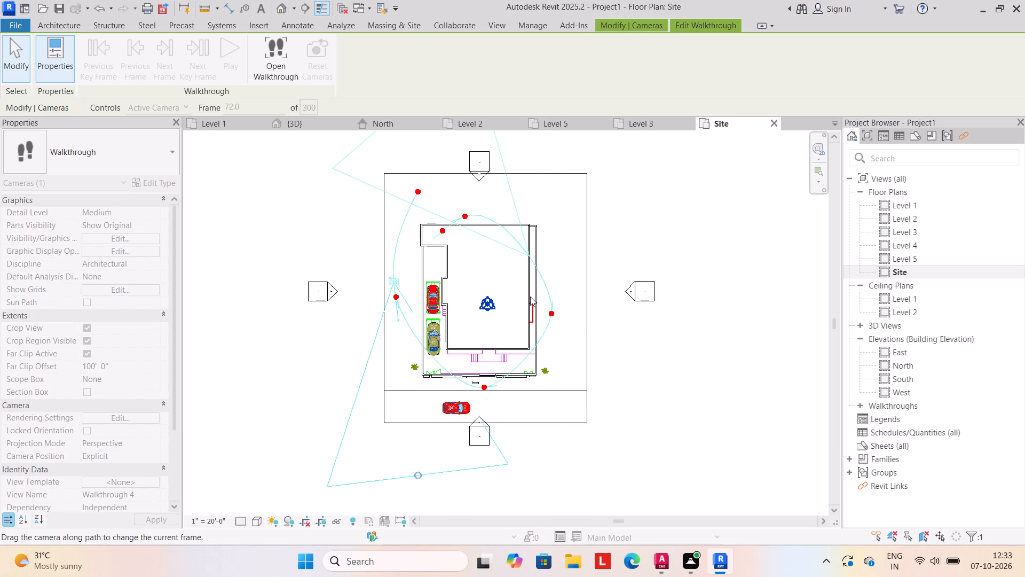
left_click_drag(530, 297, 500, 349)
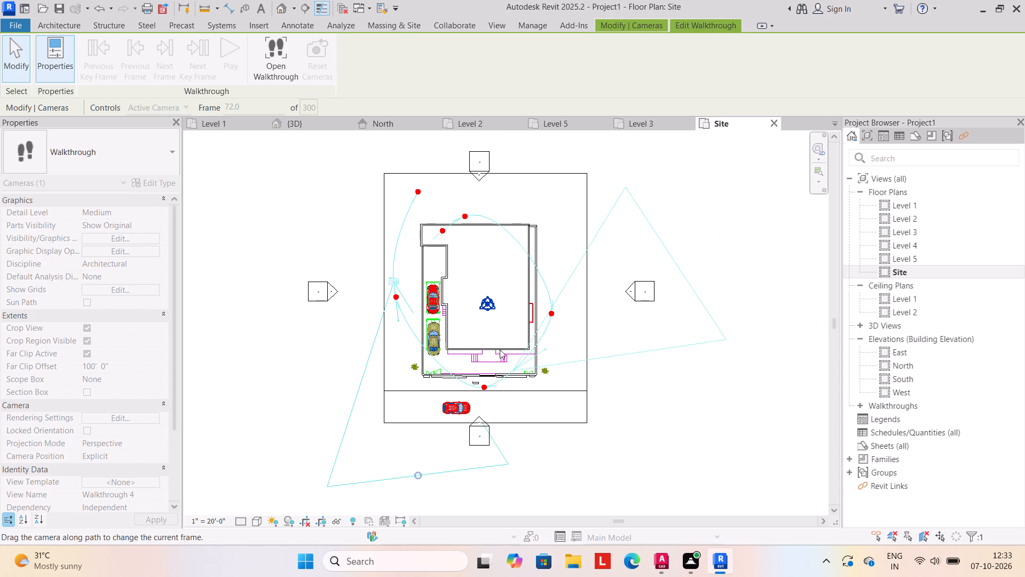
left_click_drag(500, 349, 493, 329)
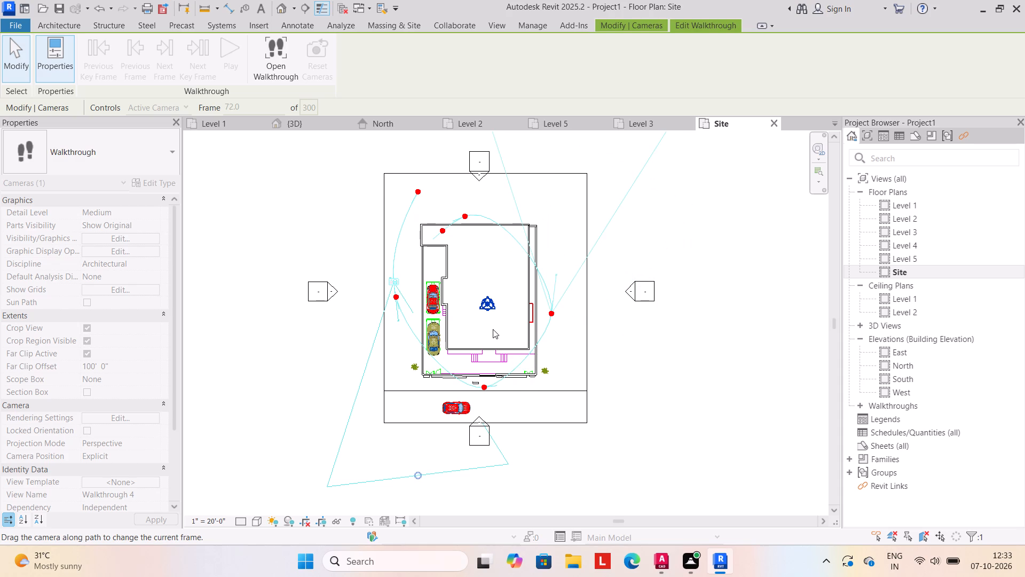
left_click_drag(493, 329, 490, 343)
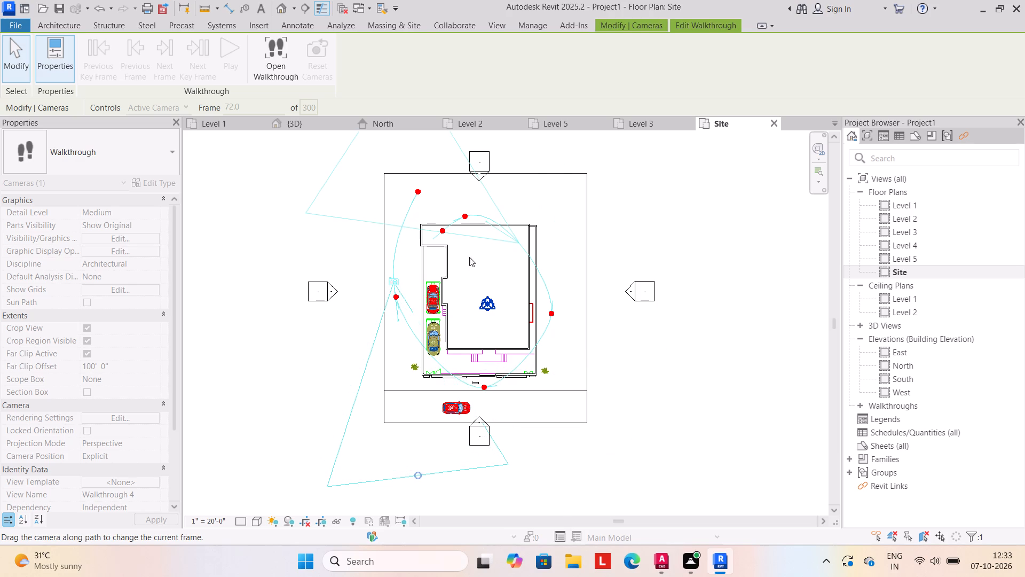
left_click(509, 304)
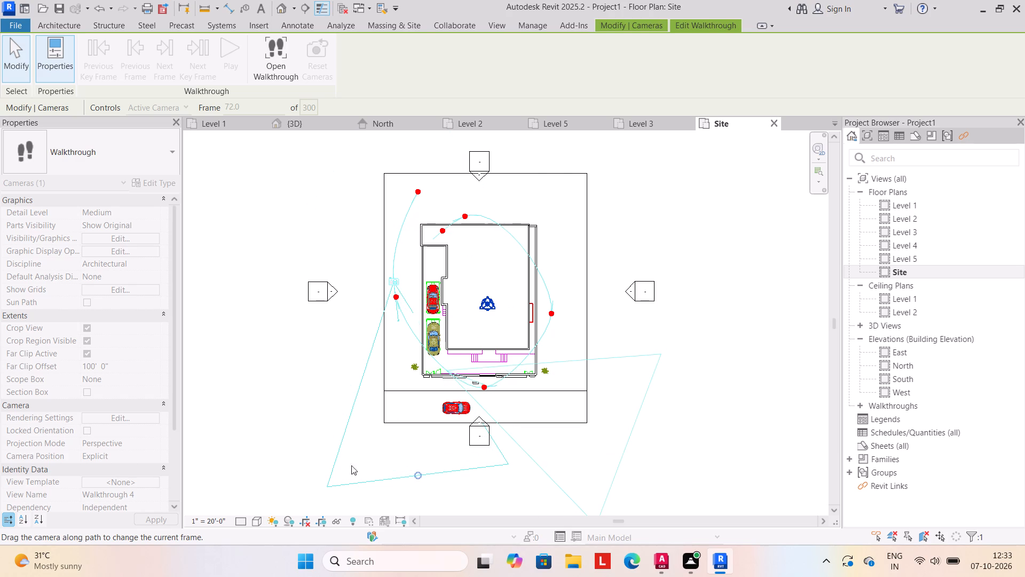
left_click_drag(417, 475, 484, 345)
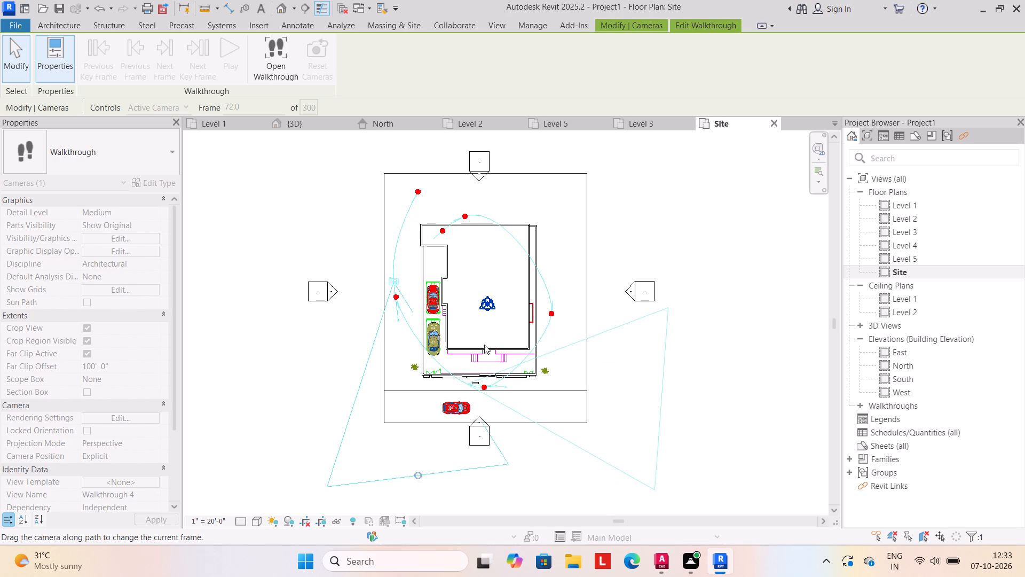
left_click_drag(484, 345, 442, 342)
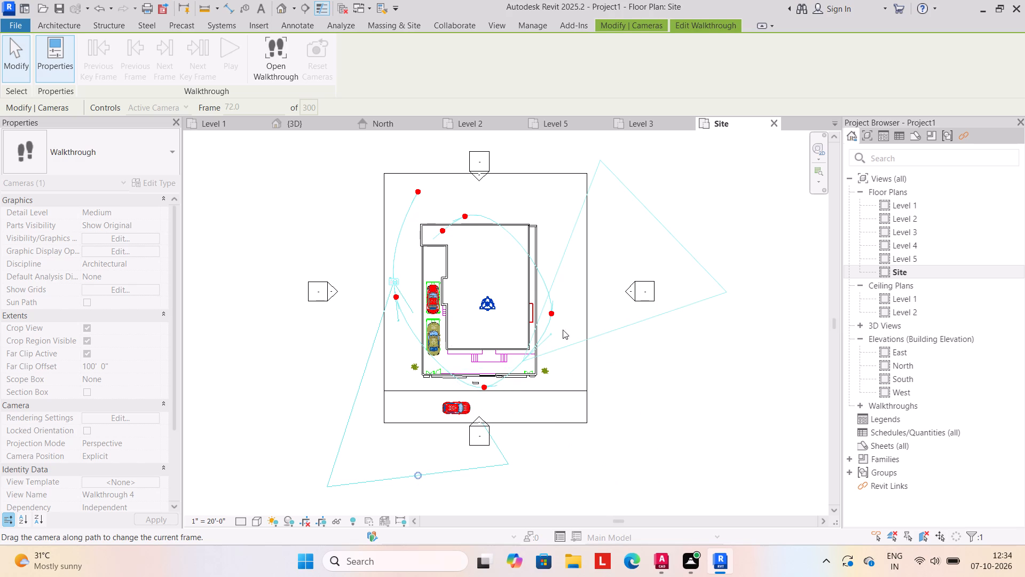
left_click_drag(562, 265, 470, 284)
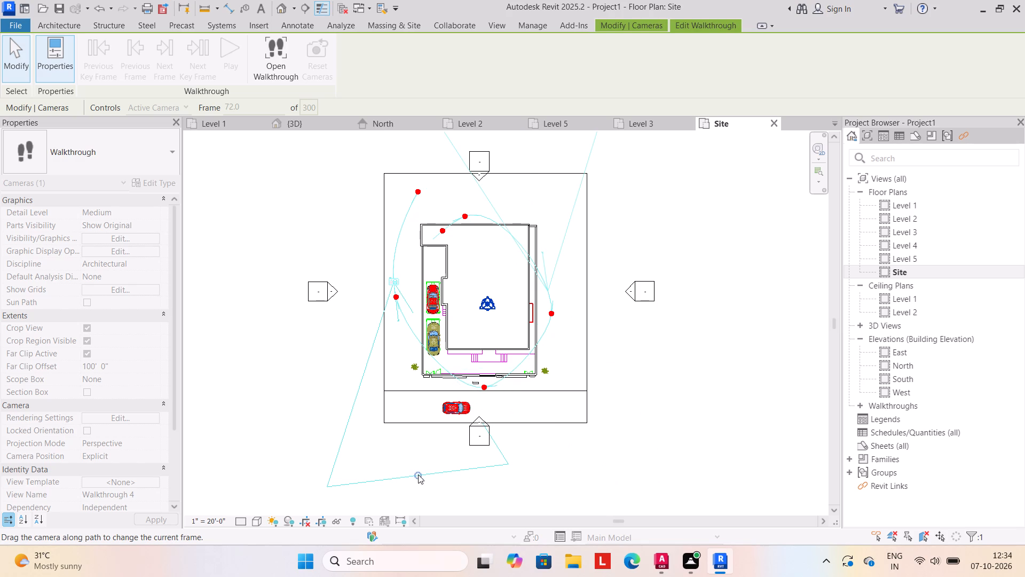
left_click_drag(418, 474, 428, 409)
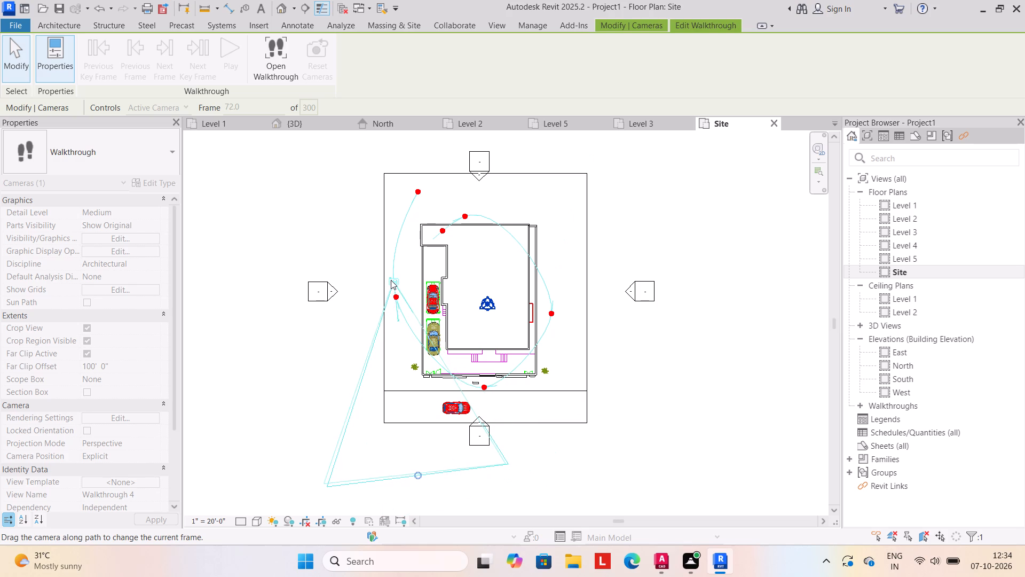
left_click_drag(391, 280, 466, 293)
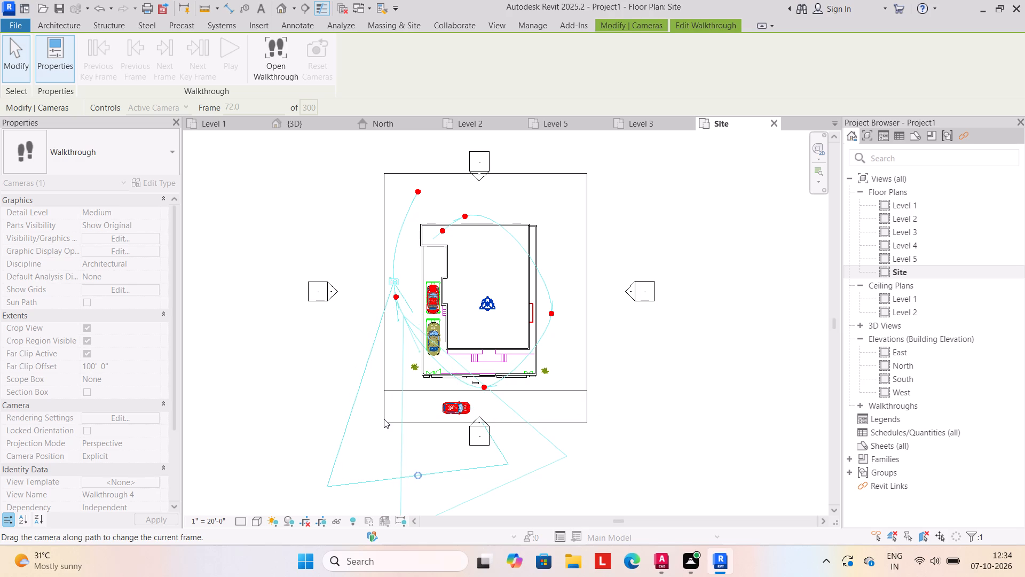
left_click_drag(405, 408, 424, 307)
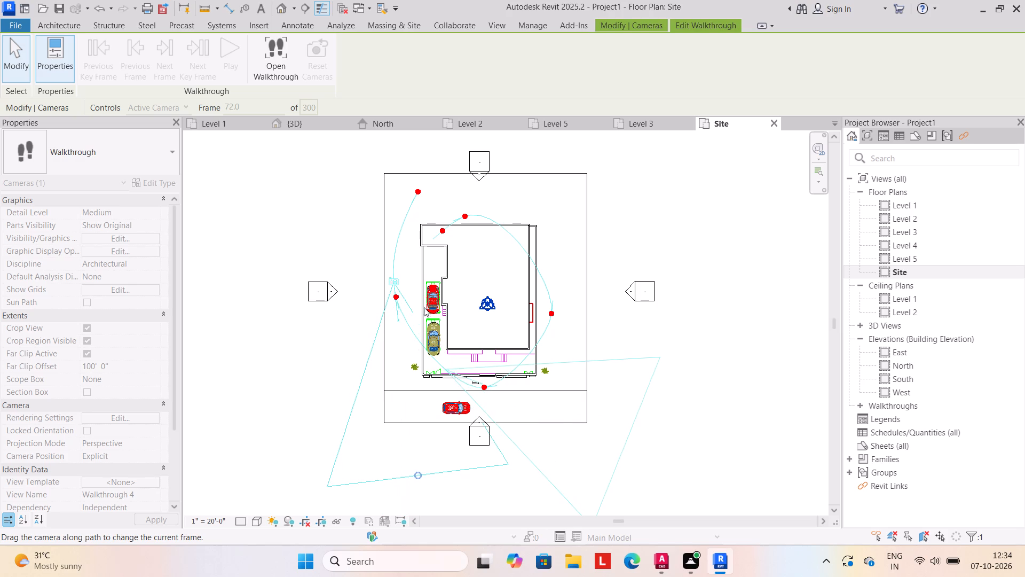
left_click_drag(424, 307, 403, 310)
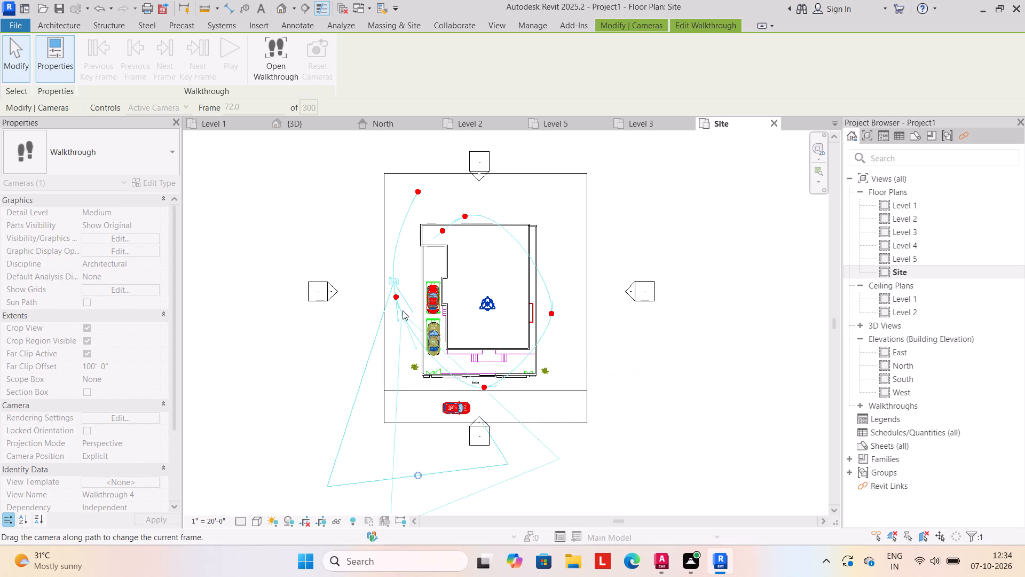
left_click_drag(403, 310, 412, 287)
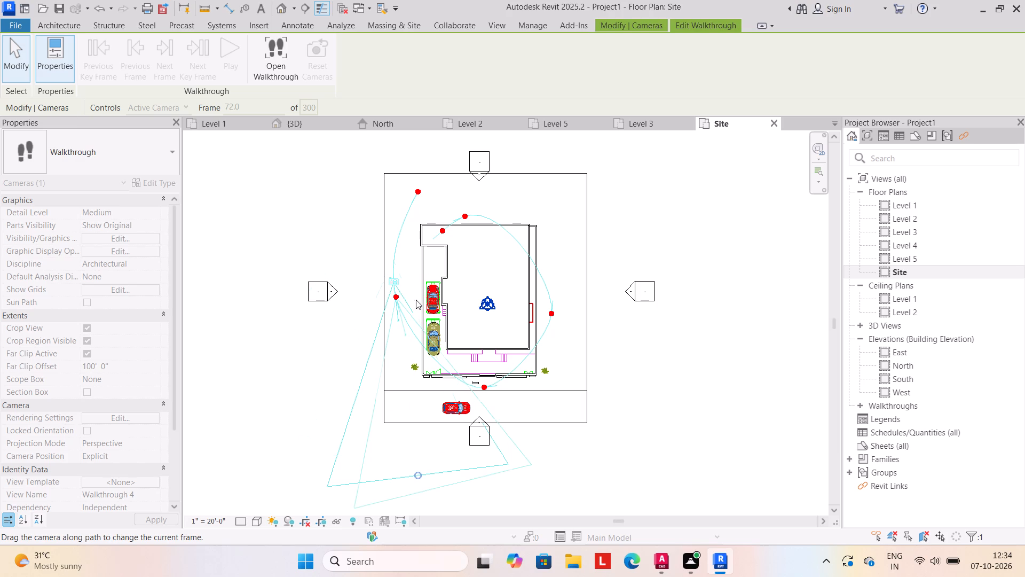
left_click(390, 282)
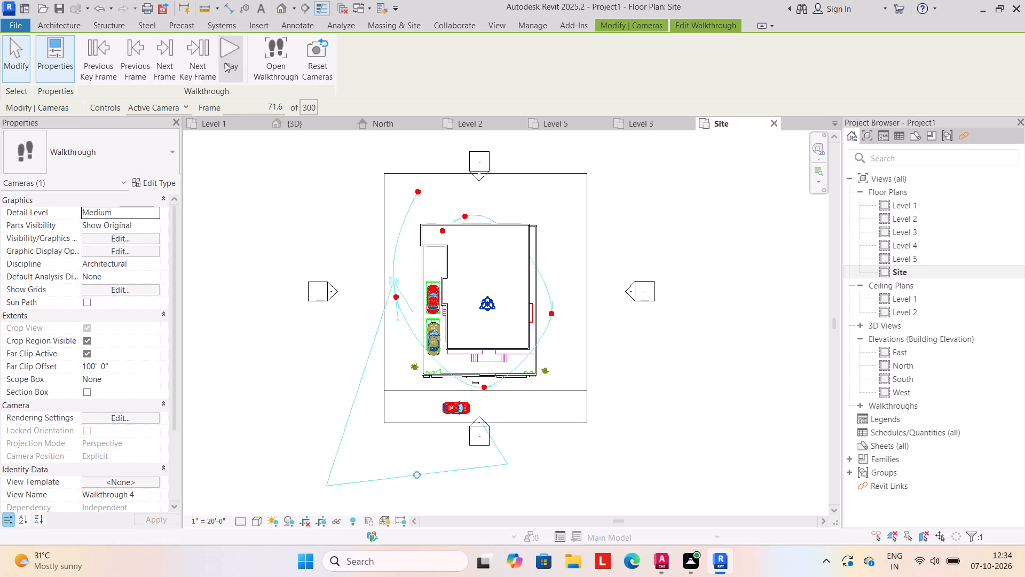
Return to the first key frame and shorten the camera's far clip offset to about 75 feet.
left_click(93, 52)
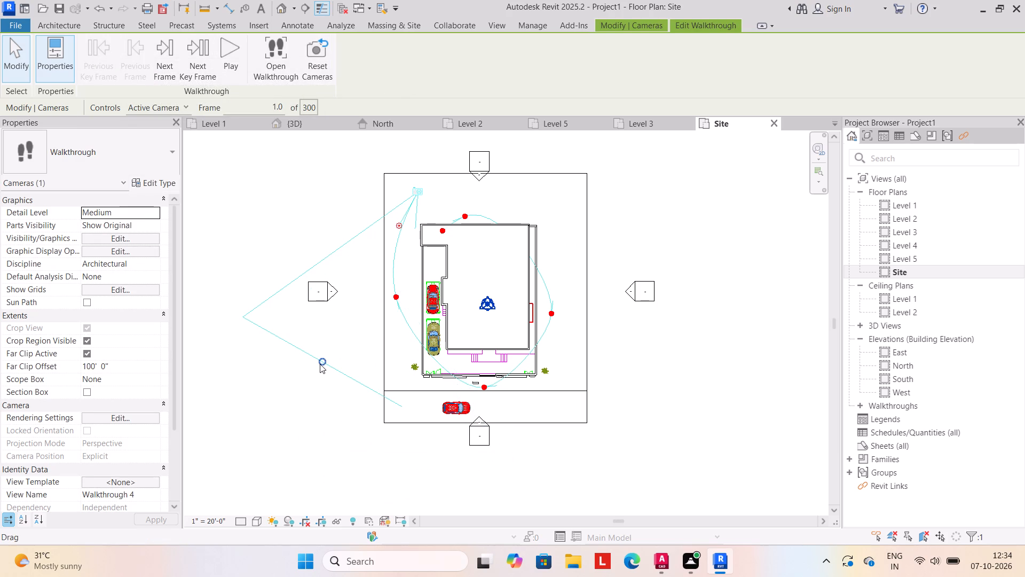
left_click_drag(320, 364, 482, 373)
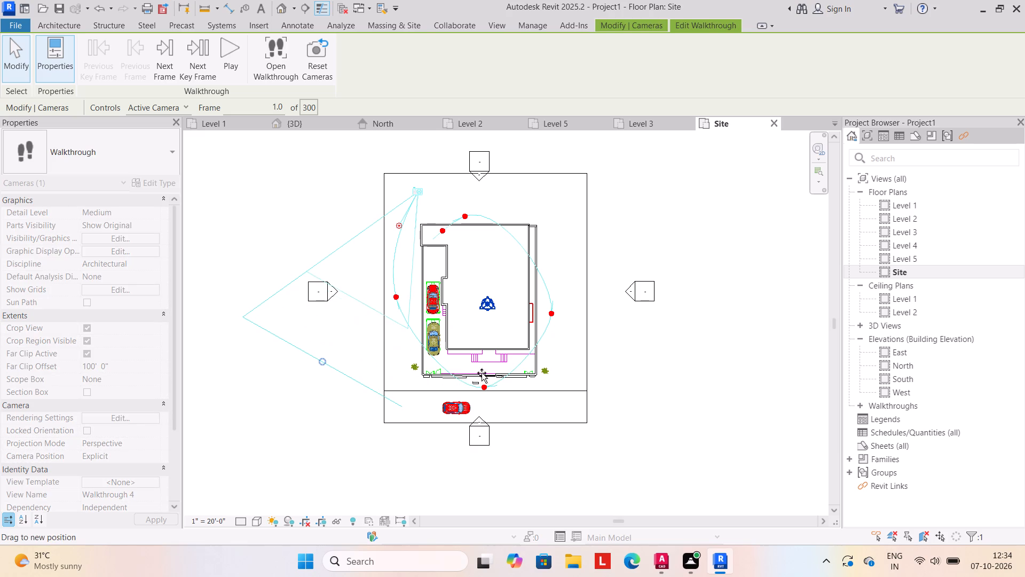
left_click_drag(482, 373, 443, 378)
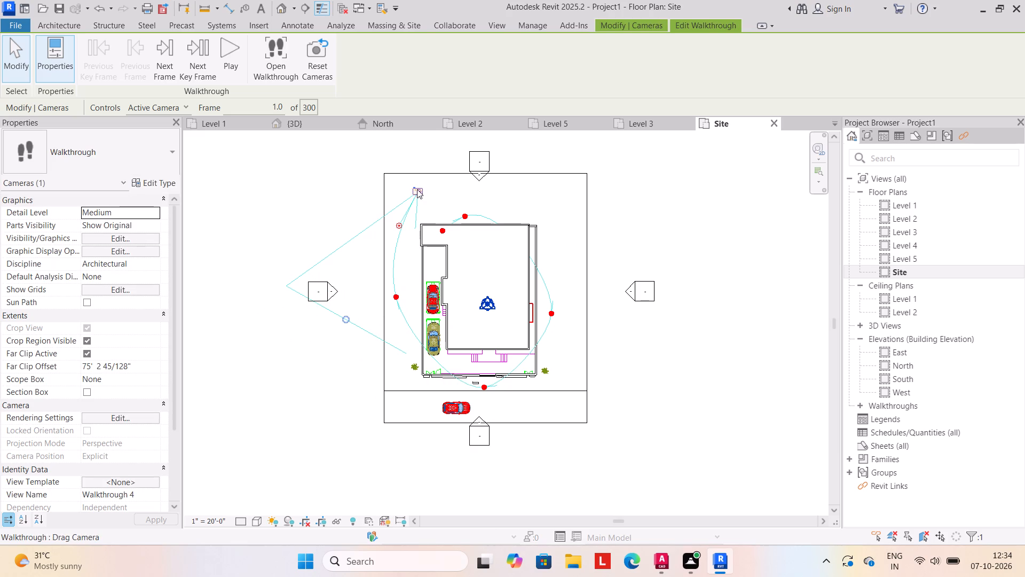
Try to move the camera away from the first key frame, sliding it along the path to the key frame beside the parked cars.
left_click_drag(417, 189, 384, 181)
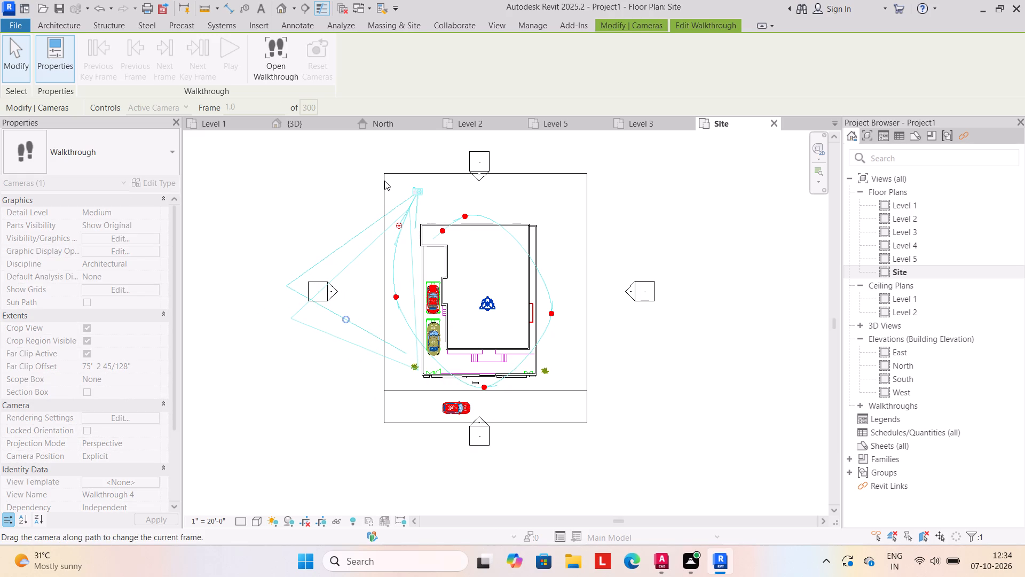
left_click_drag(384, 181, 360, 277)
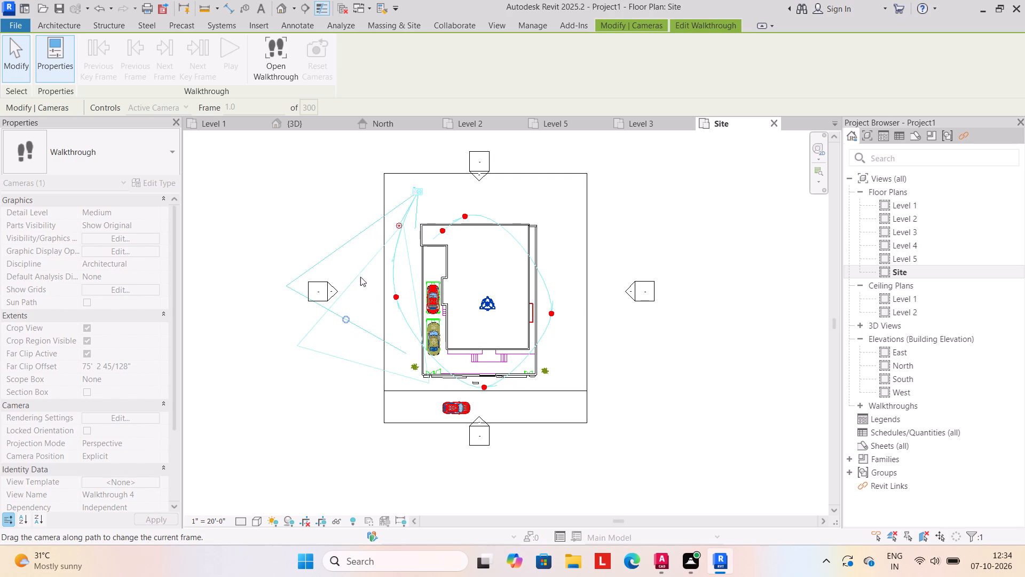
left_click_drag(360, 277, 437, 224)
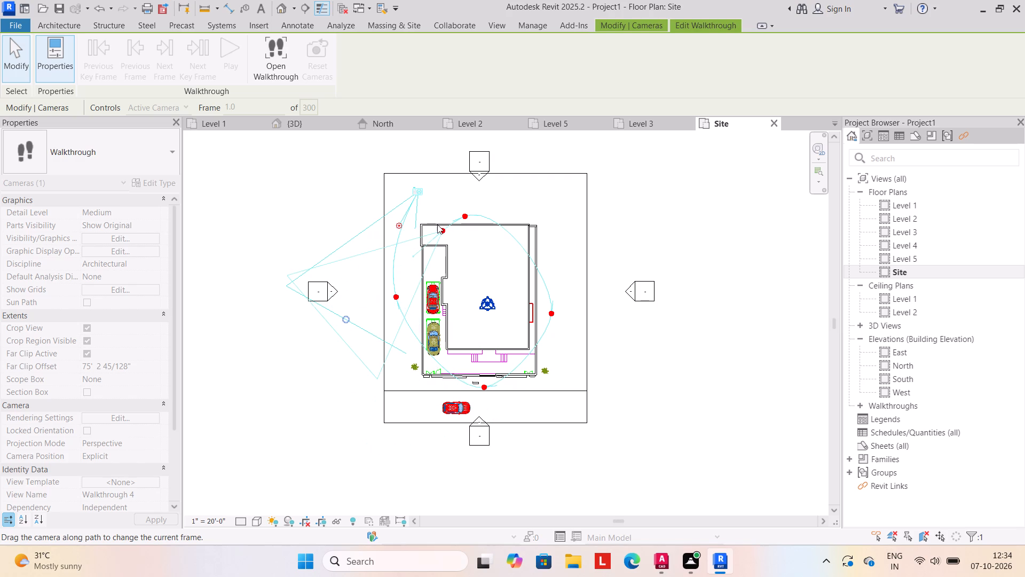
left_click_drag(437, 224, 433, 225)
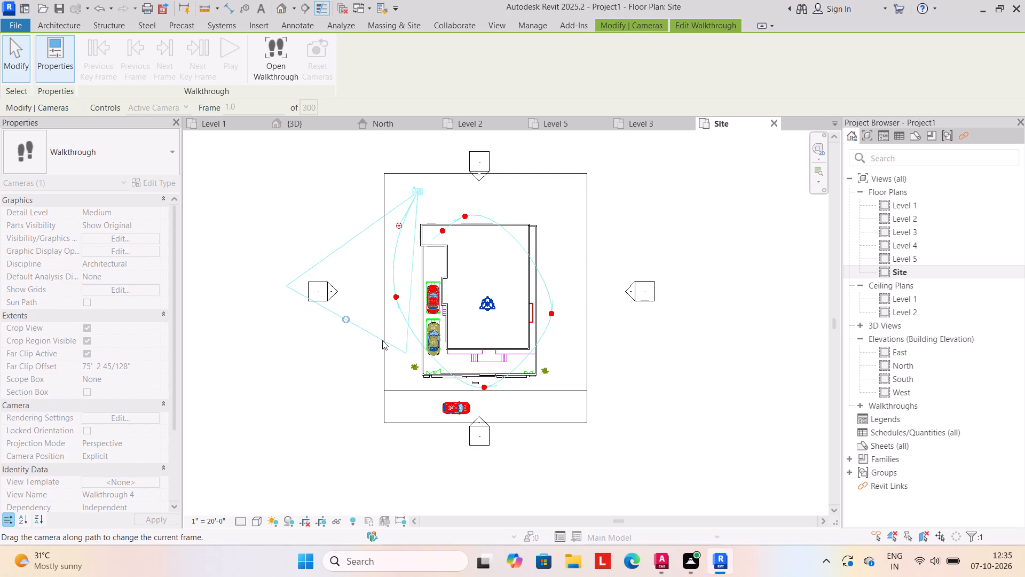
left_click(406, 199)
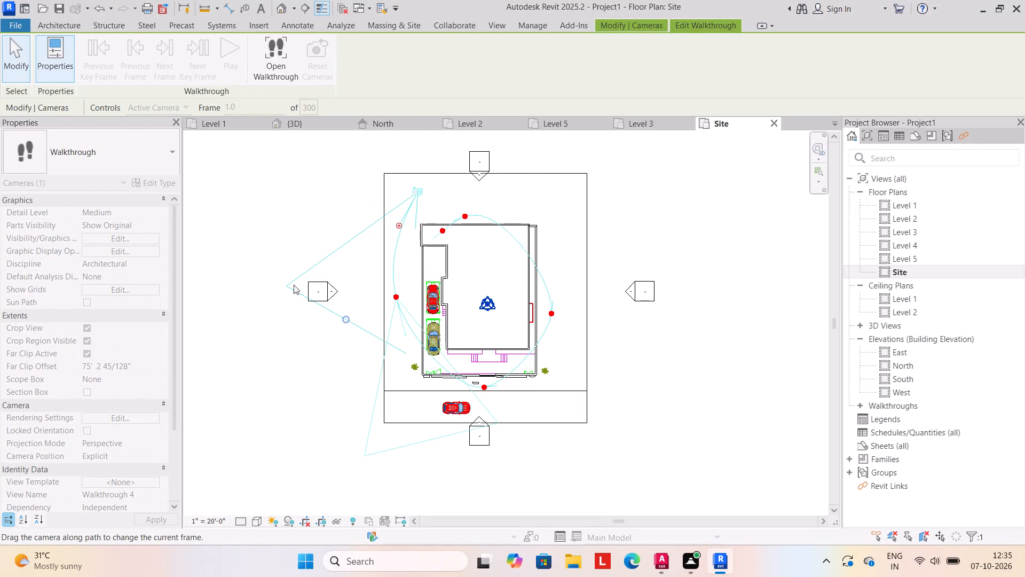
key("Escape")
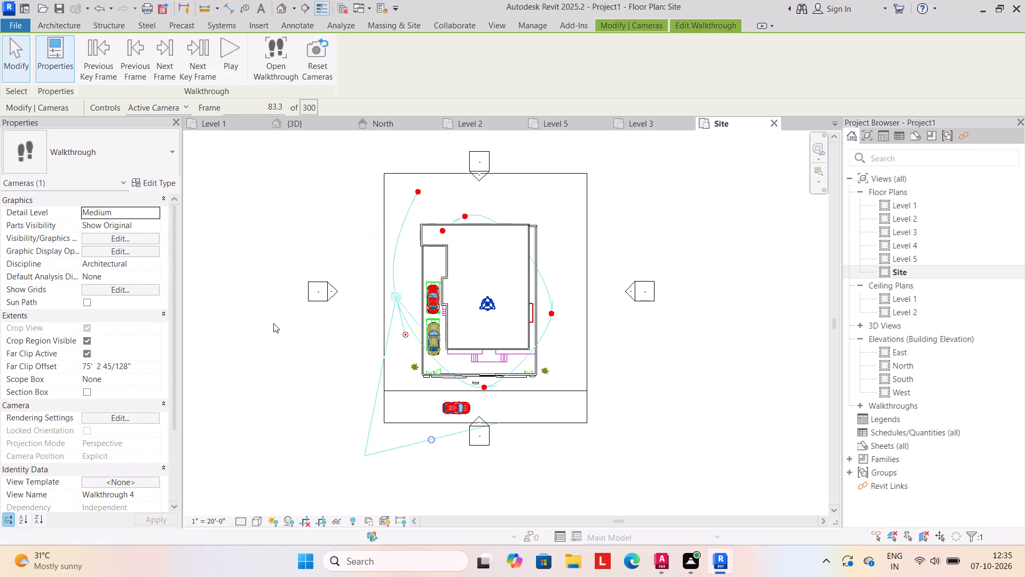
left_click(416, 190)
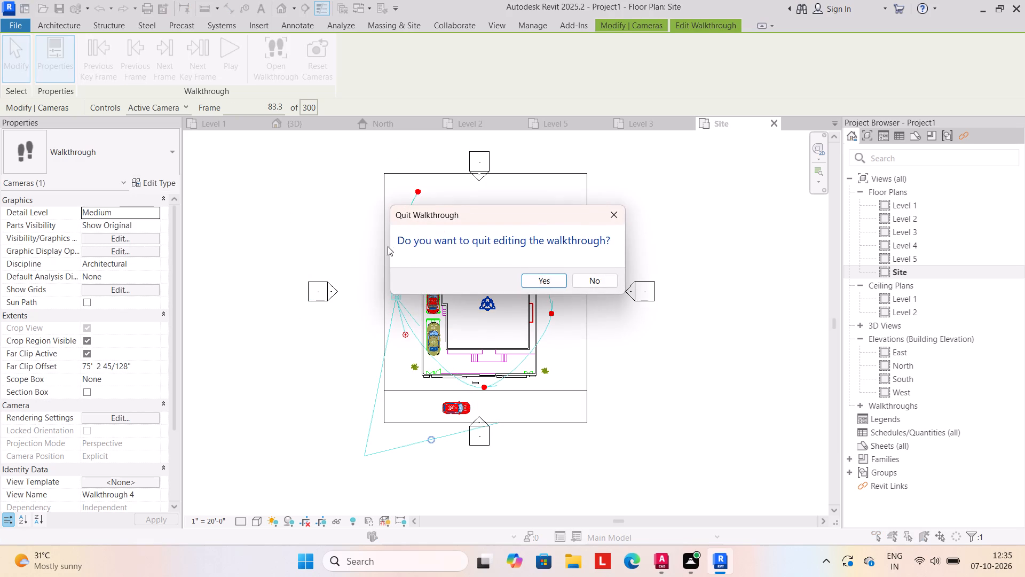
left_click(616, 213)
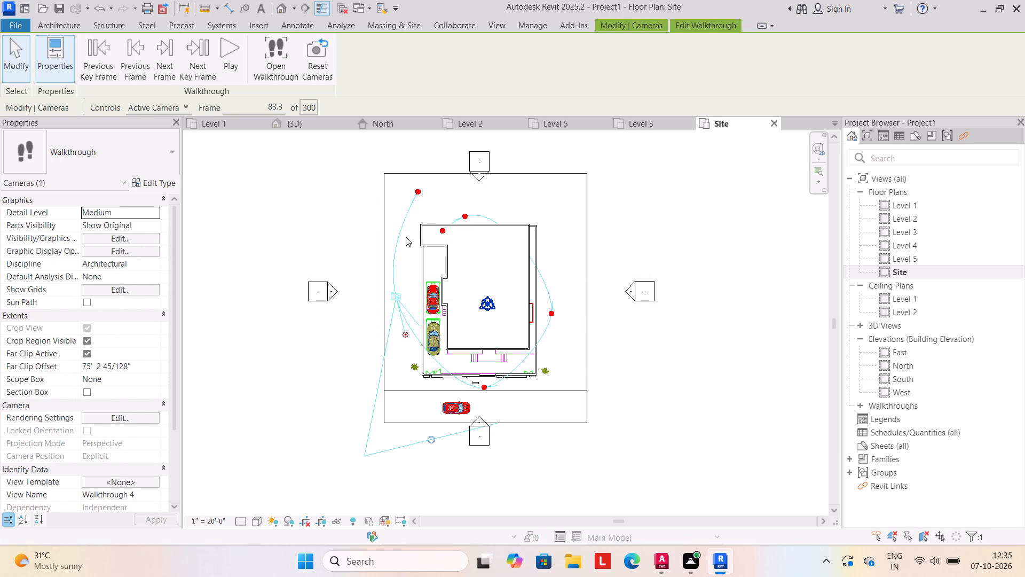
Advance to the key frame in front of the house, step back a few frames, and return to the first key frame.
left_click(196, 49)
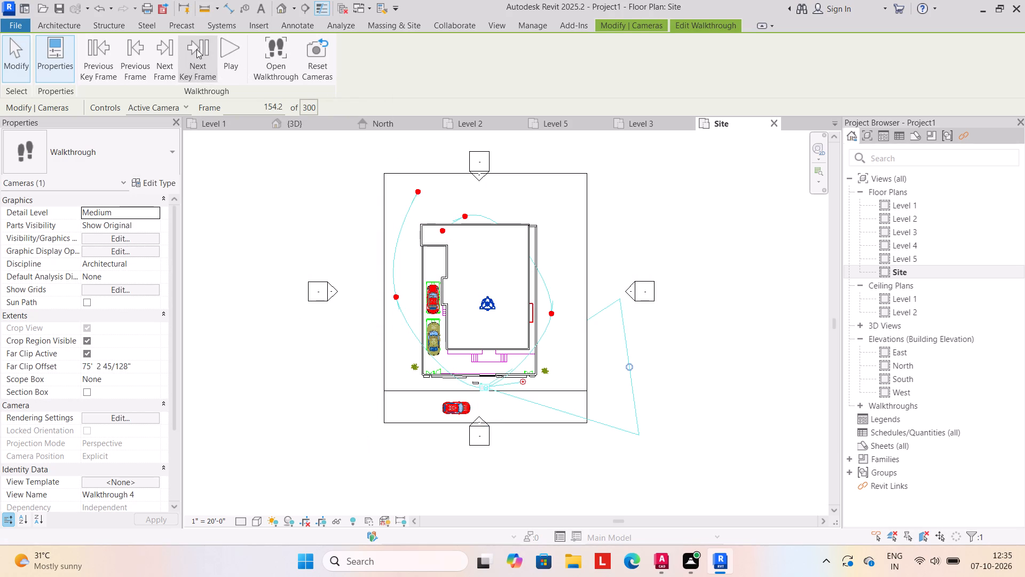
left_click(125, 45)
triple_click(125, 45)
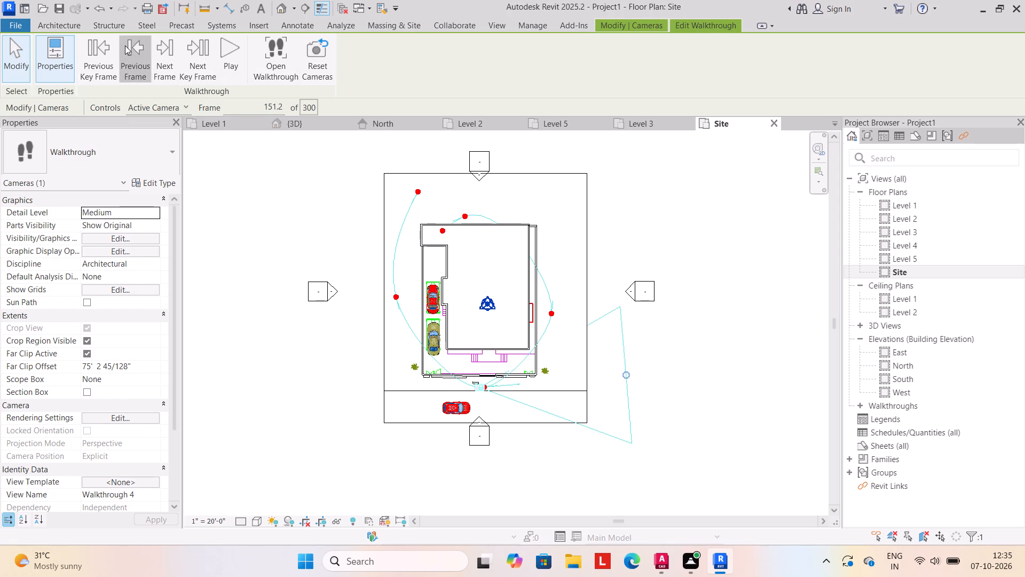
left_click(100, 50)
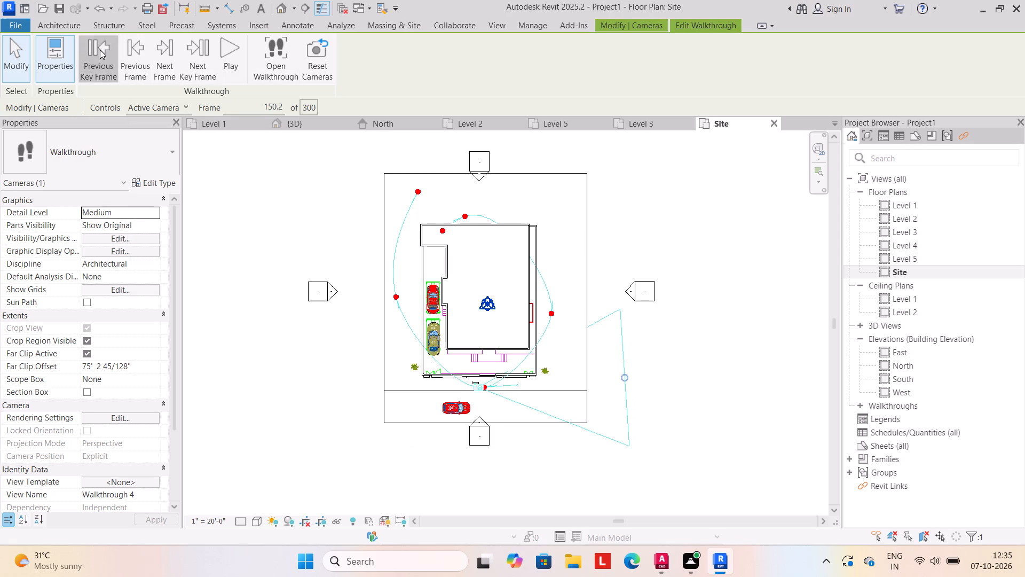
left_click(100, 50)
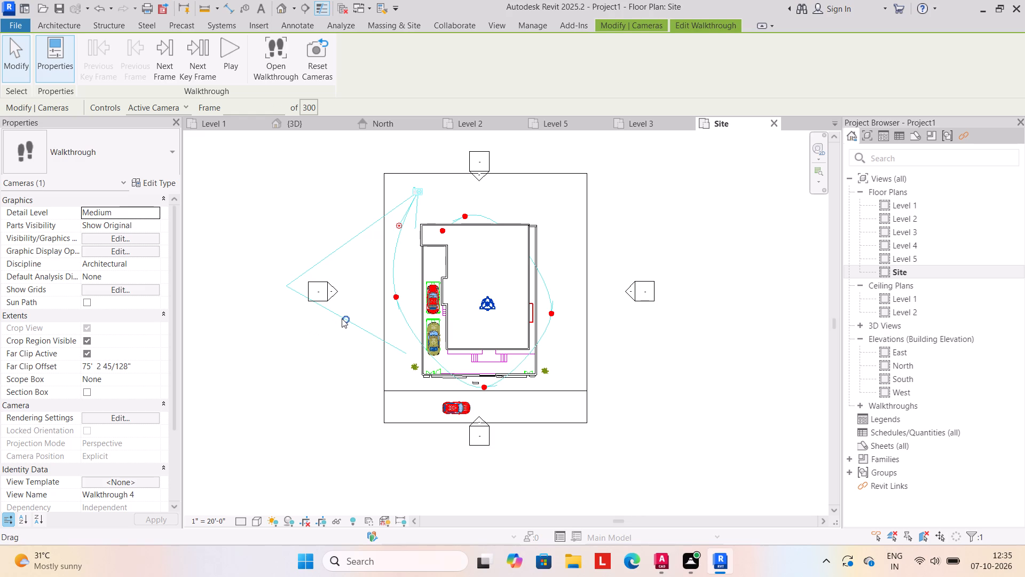
Adjust the far clip offset of the camera at the first key frame to about 76 feet.
left_click_drag(342, 318, 372, 341)
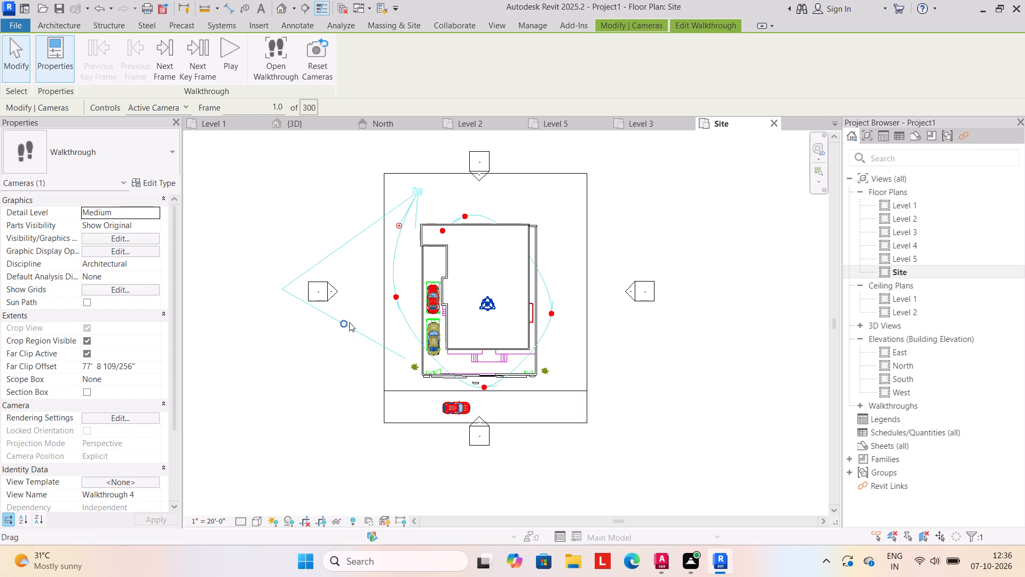
left_click(415, 191)
left_click(287, 358)
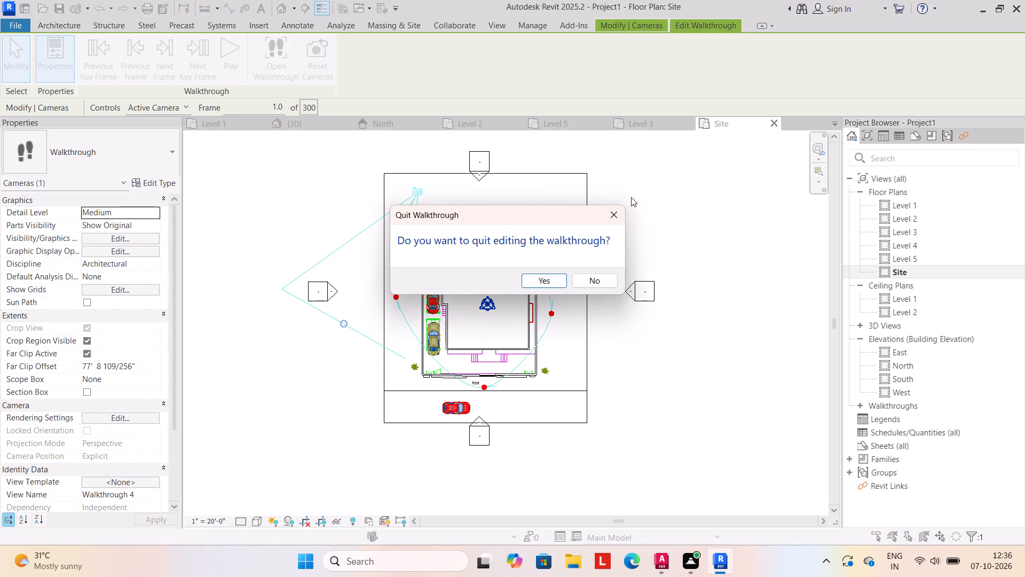
left_click(619, 215)
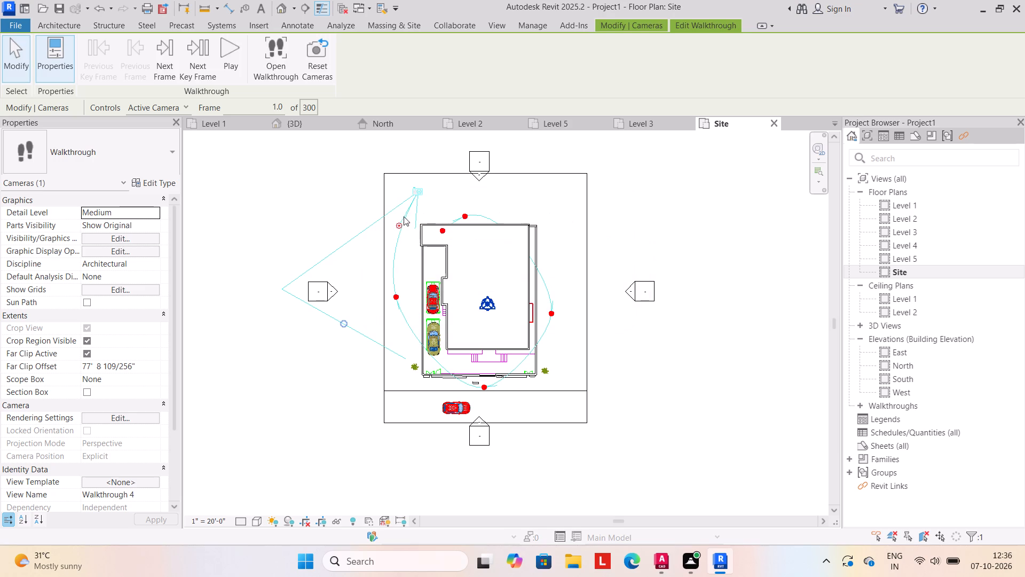
left_click(343, 322)
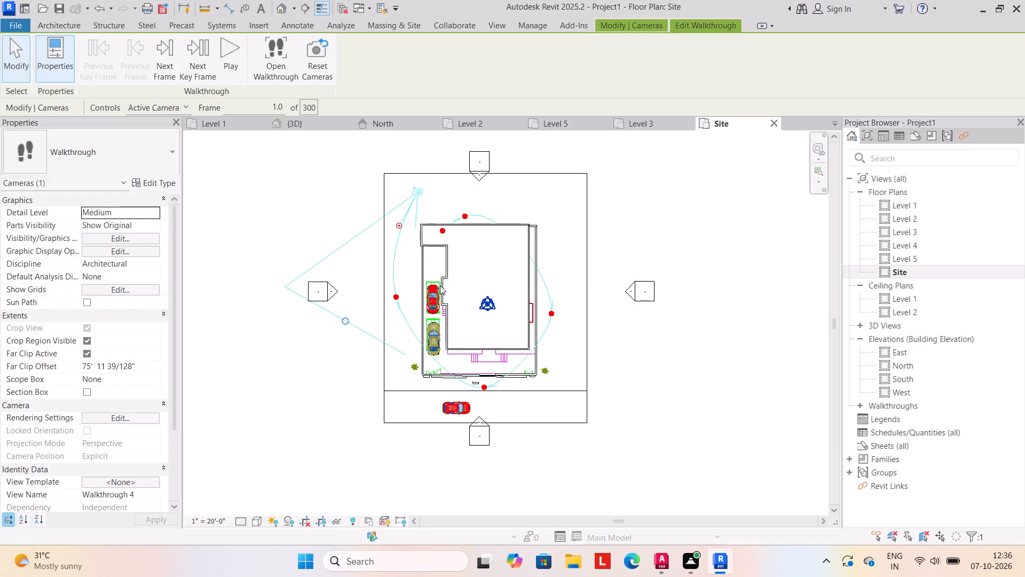
left_click(546, 214)
left_click(606, 211)
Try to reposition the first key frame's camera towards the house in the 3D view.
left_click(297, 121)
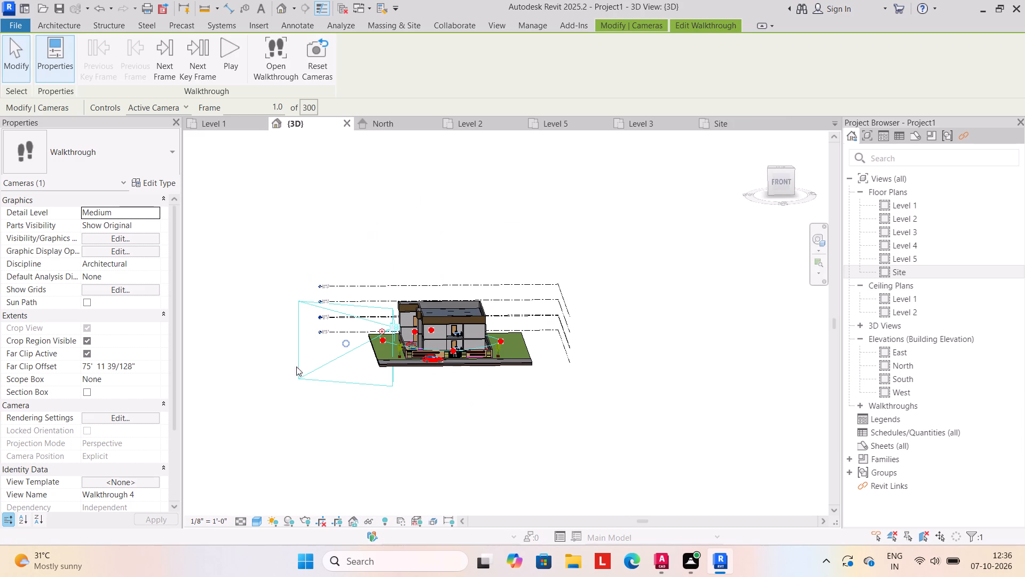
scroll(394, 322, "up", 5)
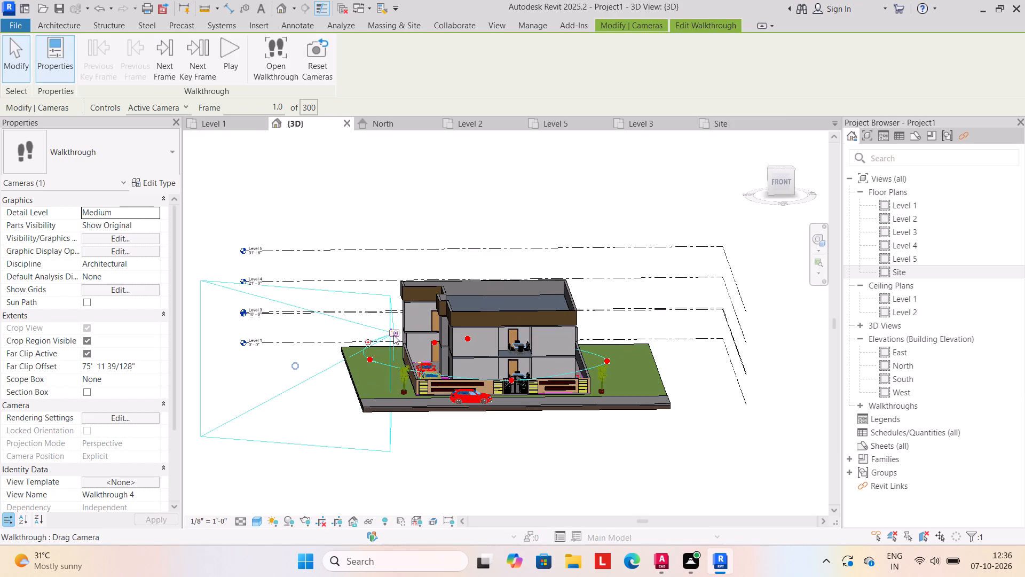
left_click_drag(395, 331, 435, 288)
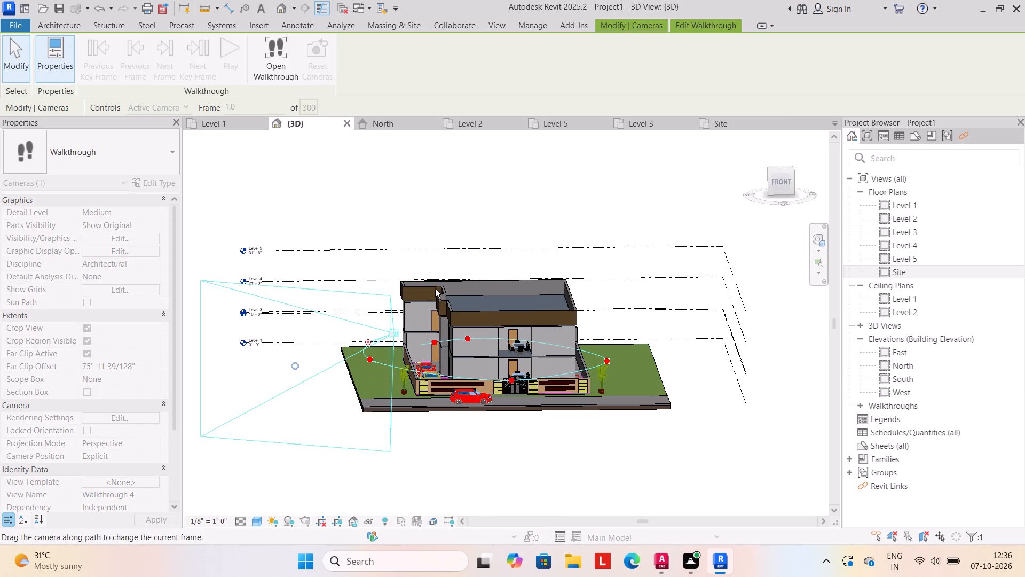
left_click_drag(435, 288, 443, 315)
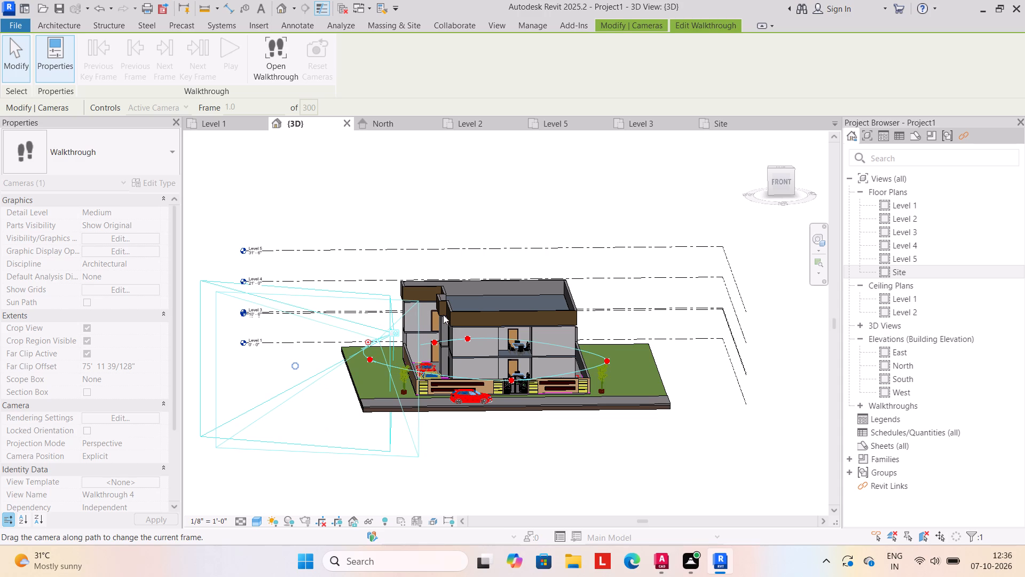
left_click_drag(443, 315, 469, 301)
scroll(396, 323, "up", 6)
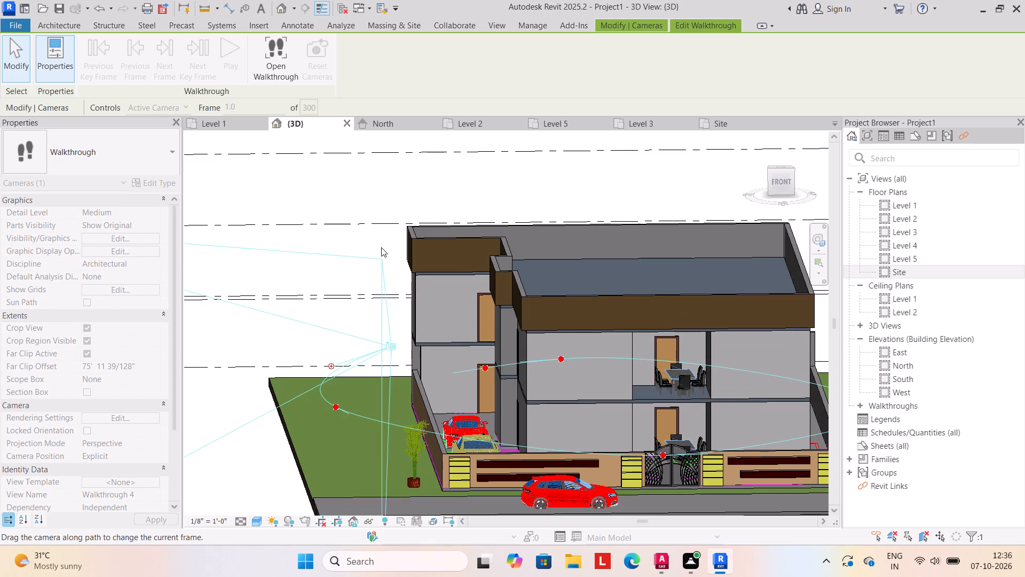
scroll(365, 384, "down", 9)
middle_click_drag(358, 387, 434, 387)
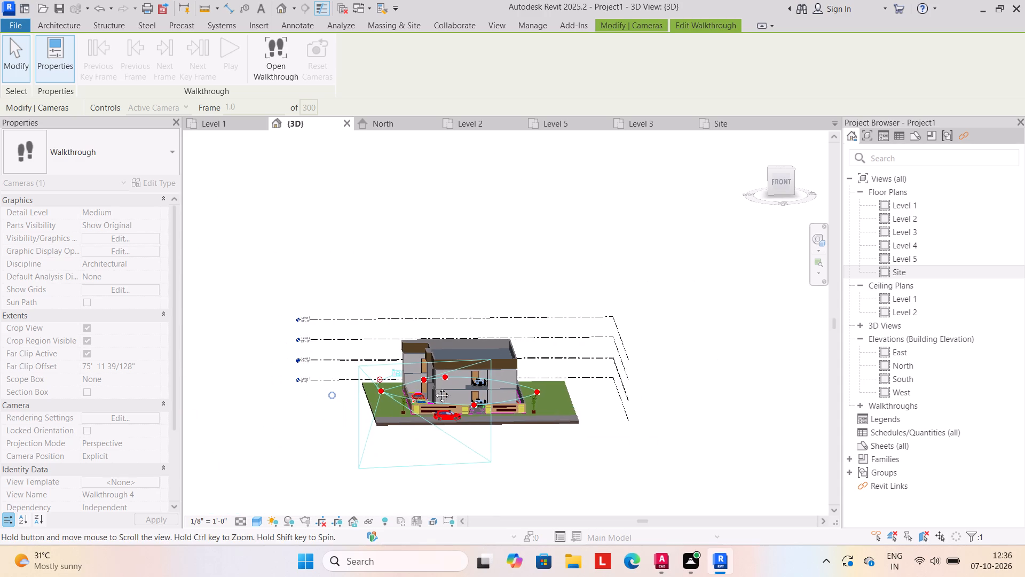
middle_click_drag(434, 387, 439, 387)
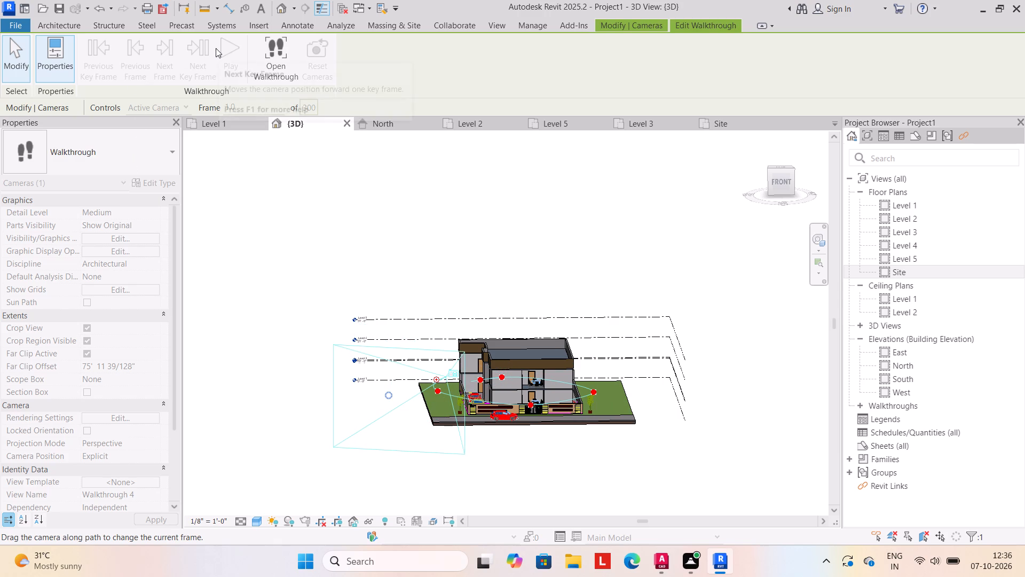
Open the walkthrough's camera view to check its first frame, and close it.
left_click(278, 77)
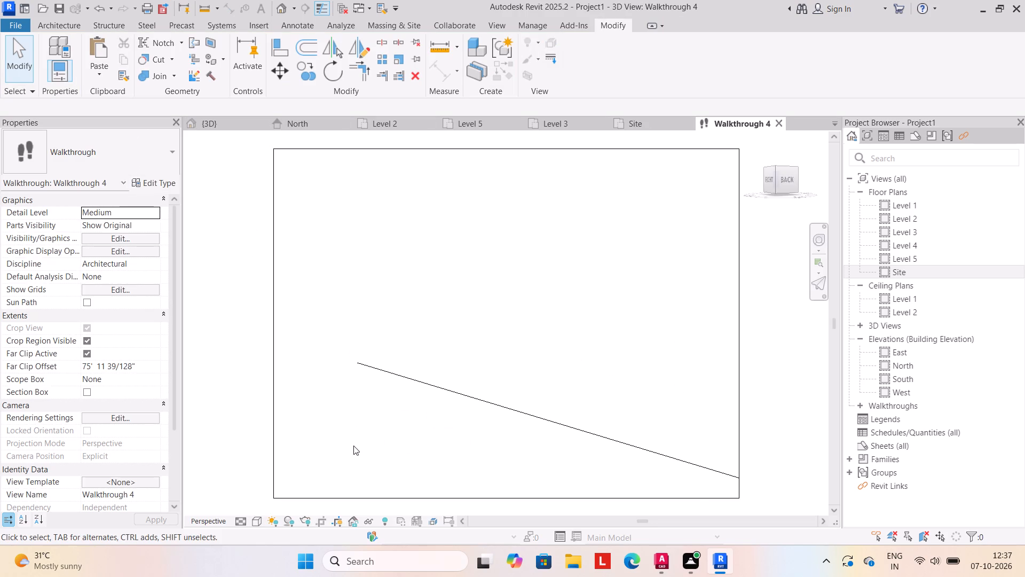
left_click(780, 121)
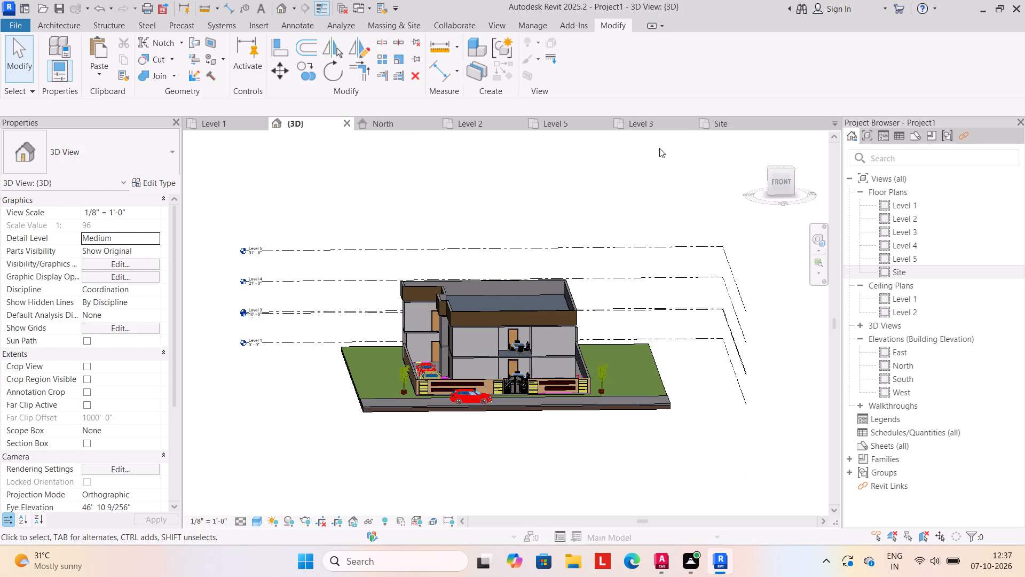
Draw a new walkthrough path on the Site plan with five key frames looping around the house from its rear corner.
left_click(644, 122)
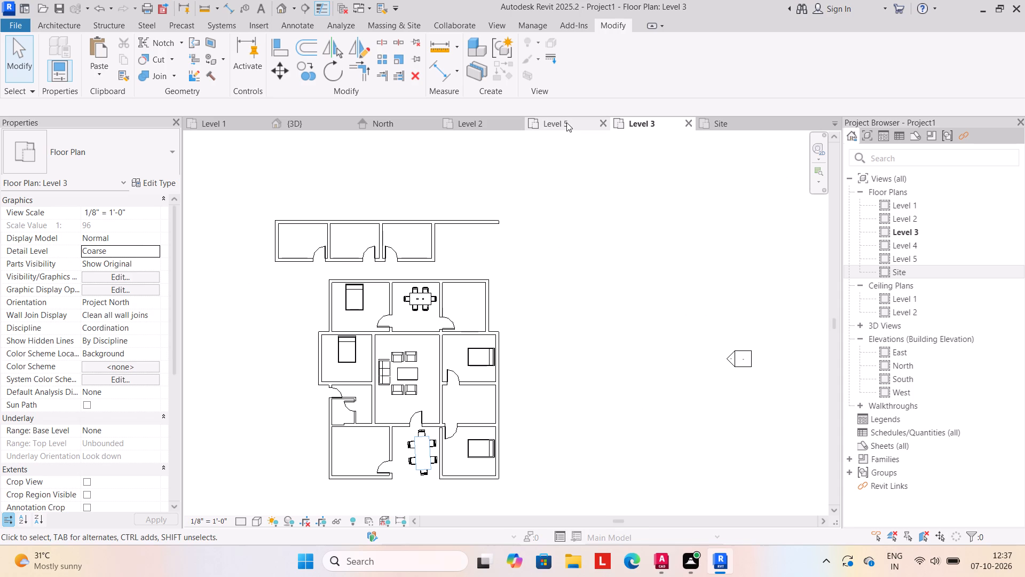
left_click(566, 122)
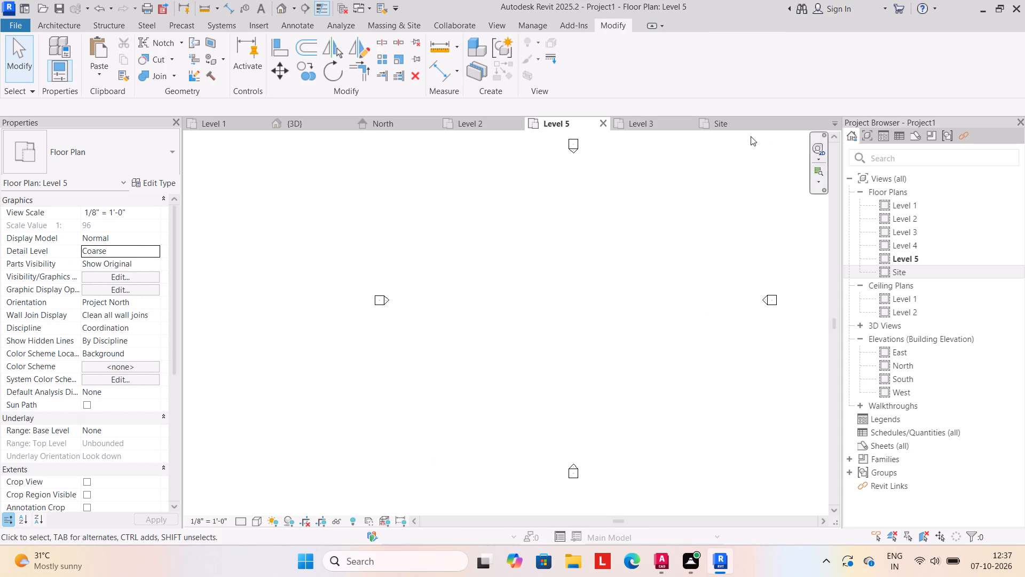
left_click(729, 124)
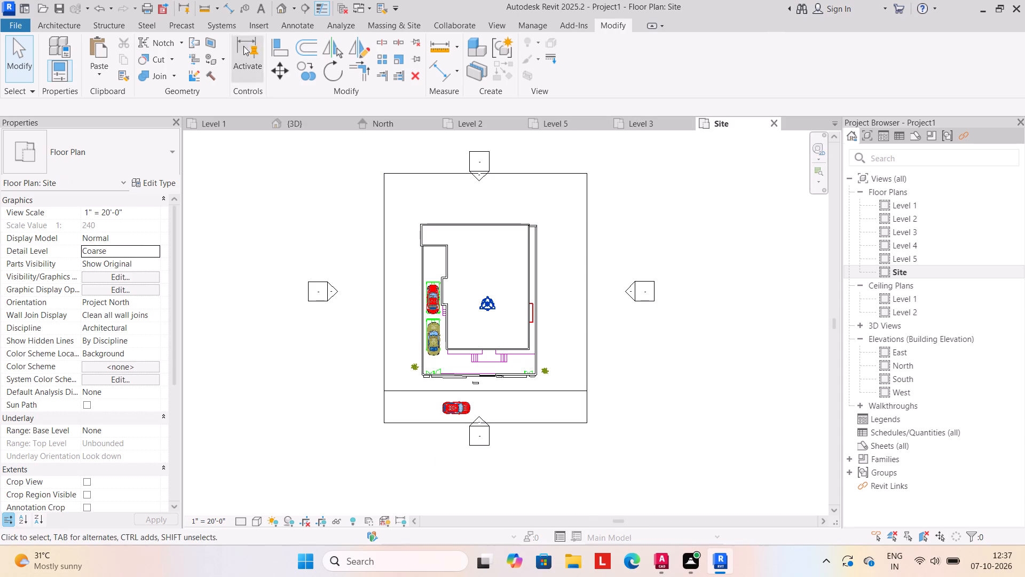
left_click(294, 7)
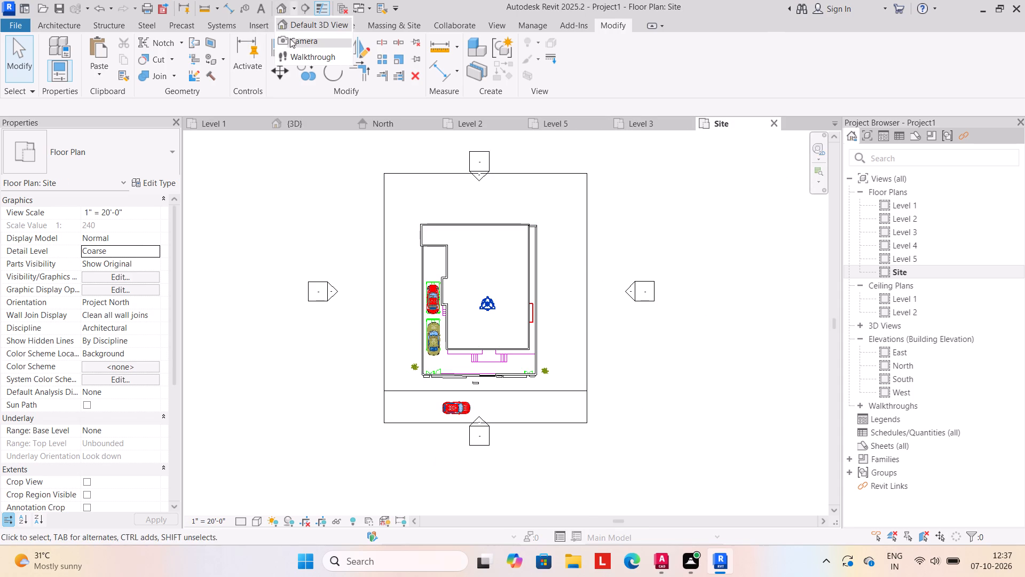
left_click(293, 56)
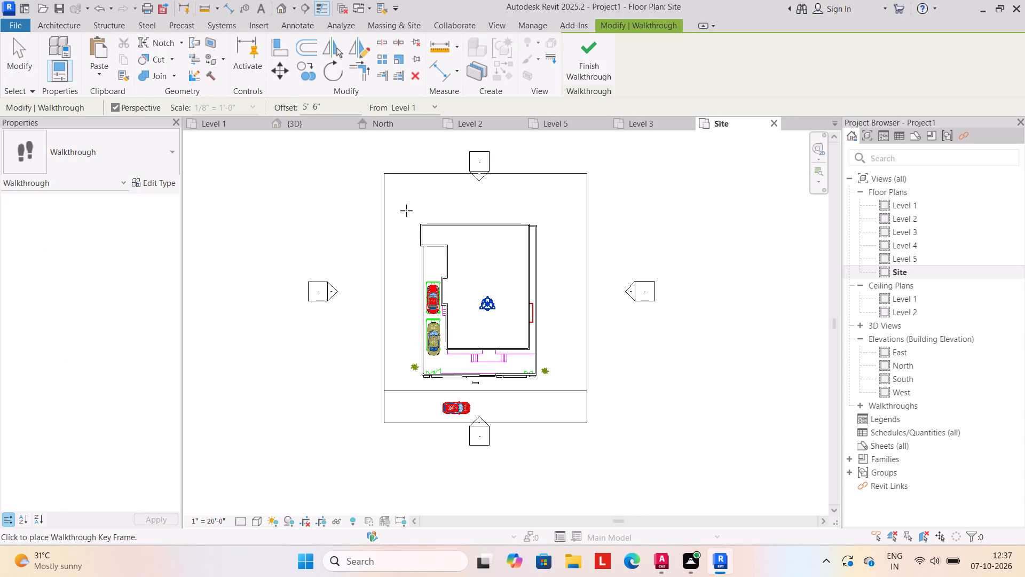
left_click(409, 204)
left_click_drag(412, 296, 422, 290)
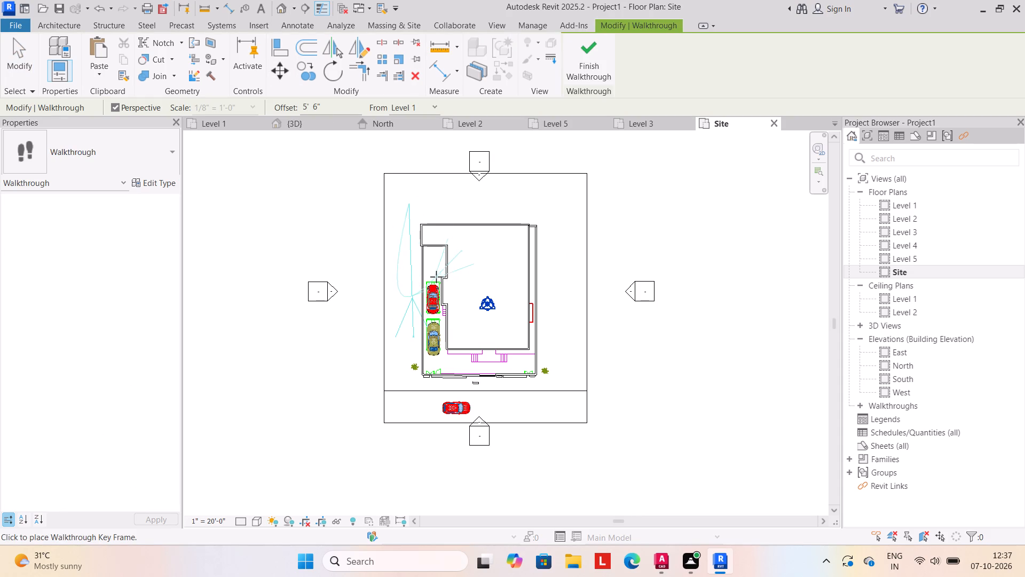
left_click(492, 388)
left_click(557, 291)
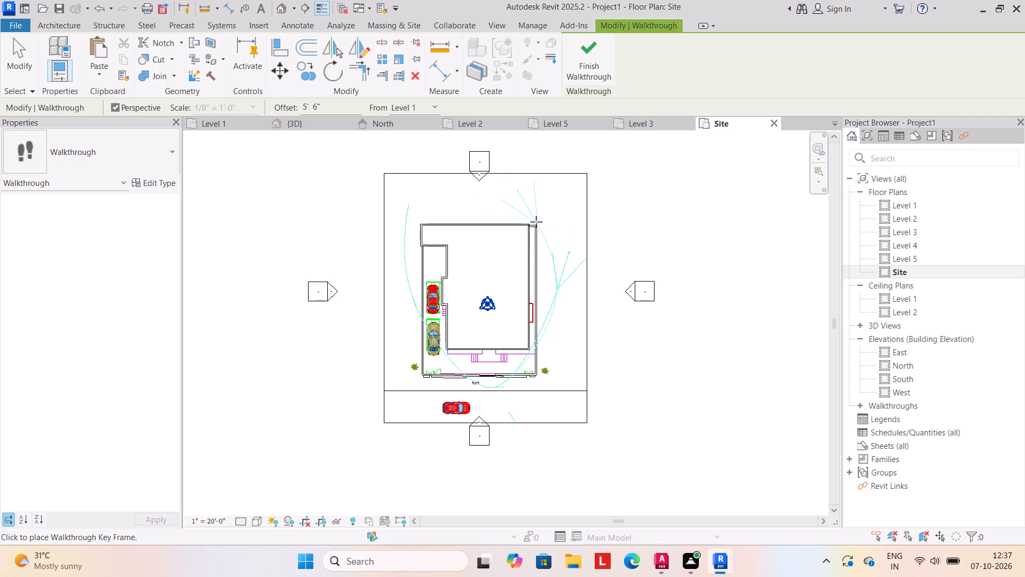
left_click(475, 208)
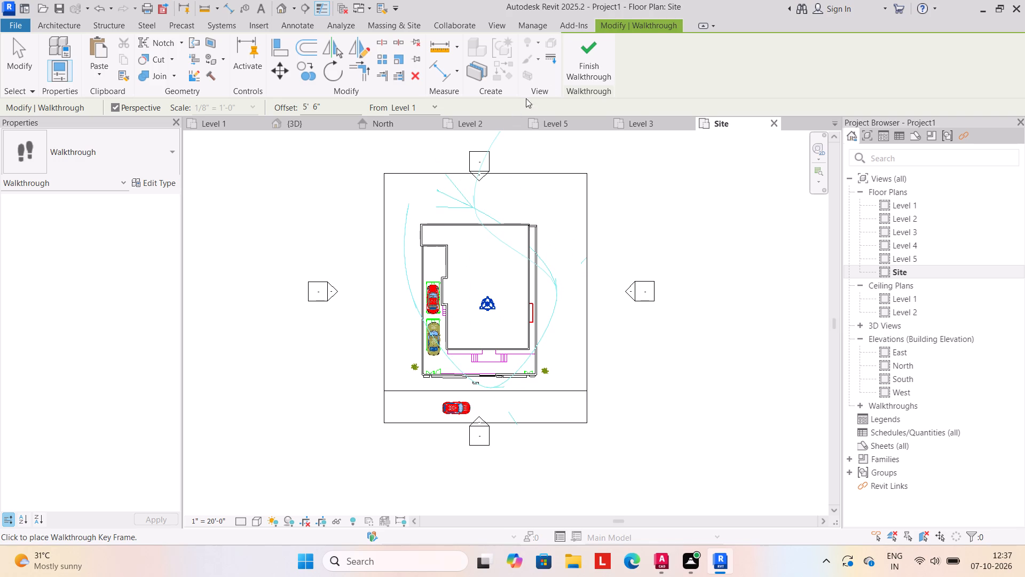
left_click(585, 56)
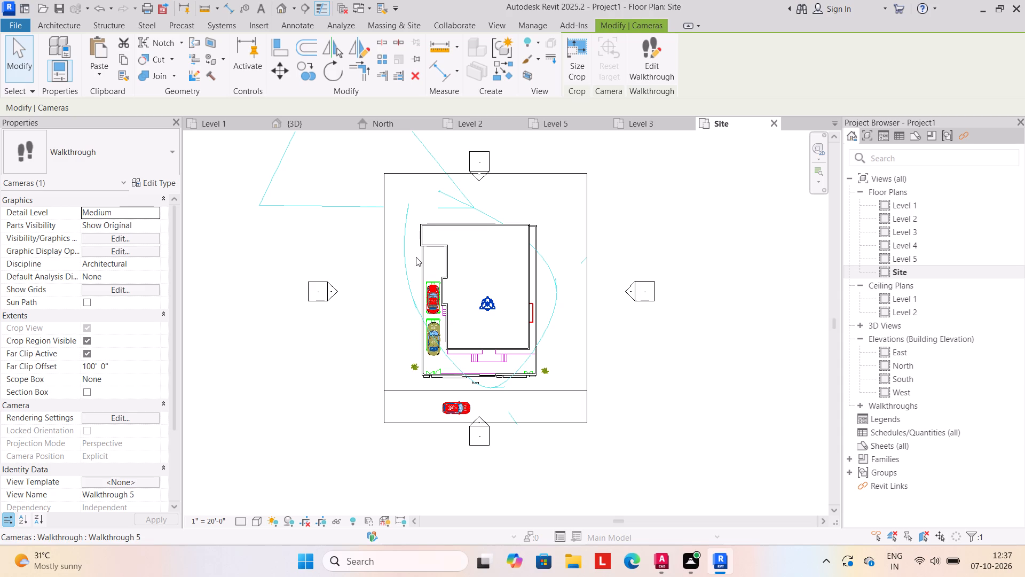
Check the new path in the 3D view, and edit the walkthrough from the Site plan at its first key frame.
left_click(307, 125)
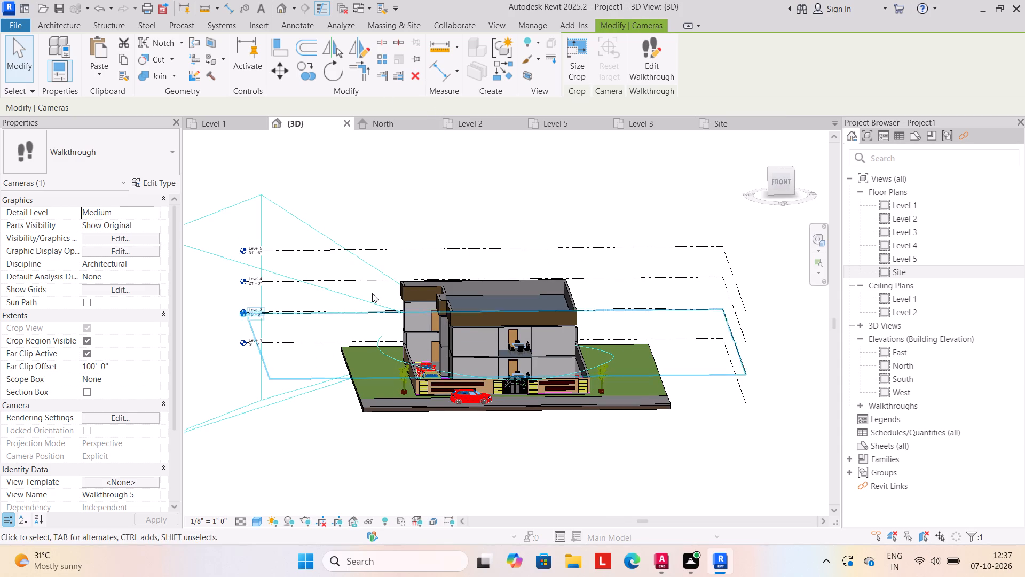
left_click(735, 123)
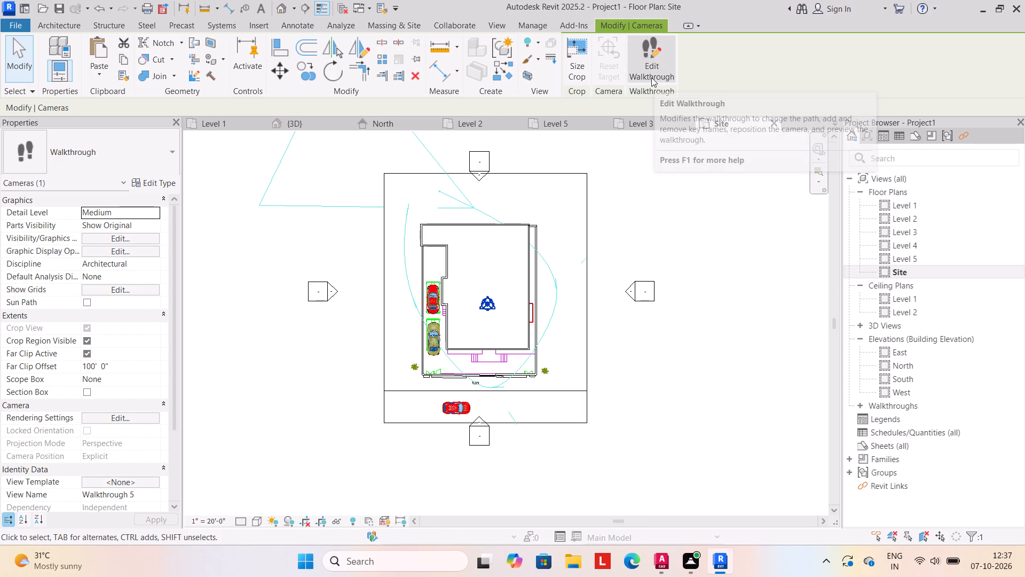
left_click(659, 61)
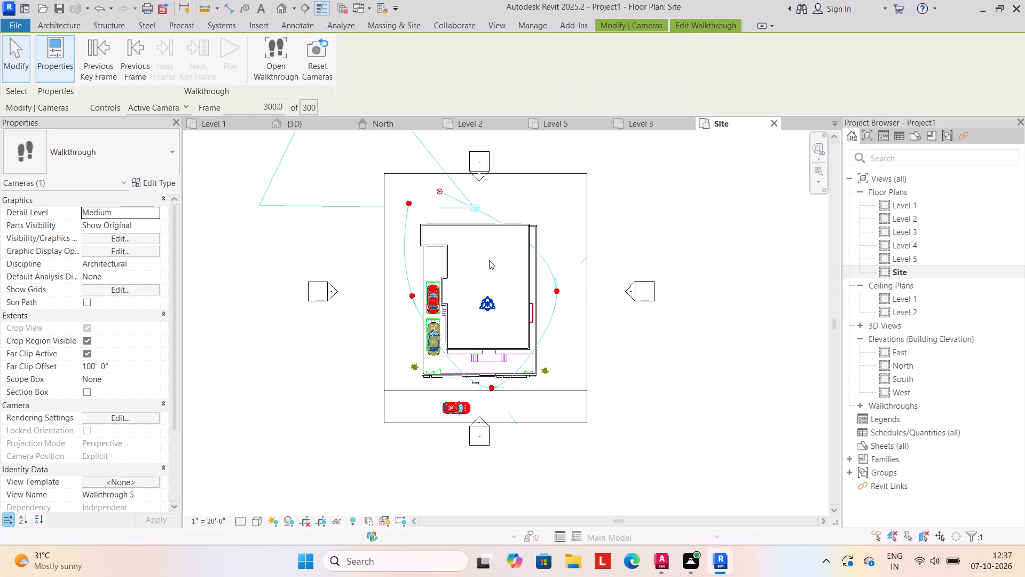
left_click(102, 54)
left_click(101, 58)
left_click(110, 49)
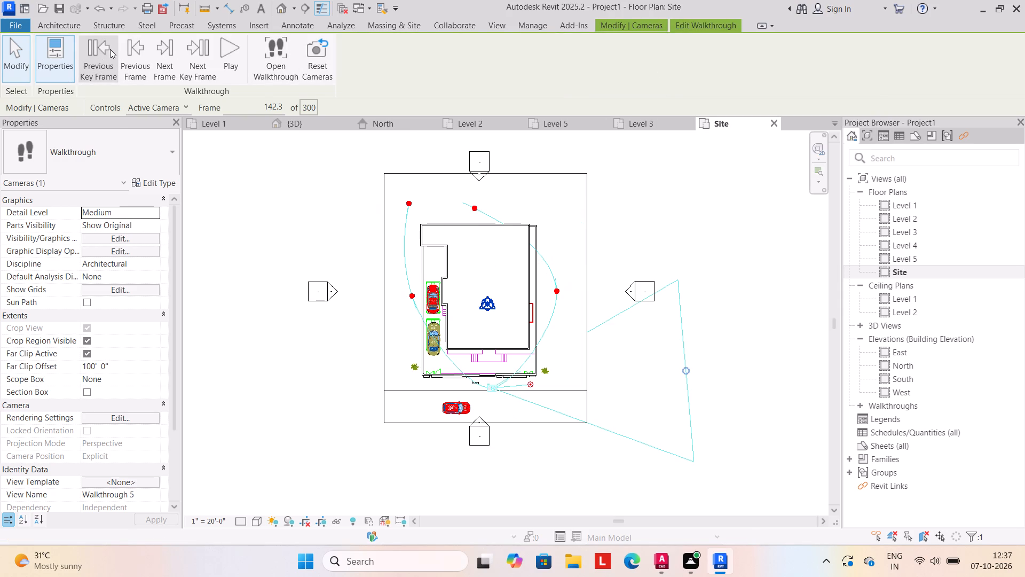
left_click(109, 56)
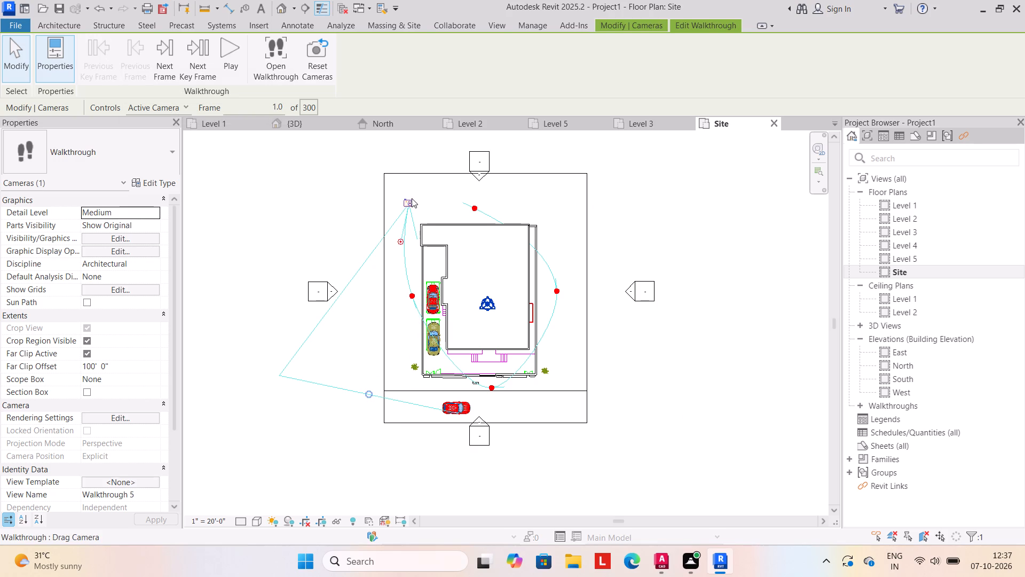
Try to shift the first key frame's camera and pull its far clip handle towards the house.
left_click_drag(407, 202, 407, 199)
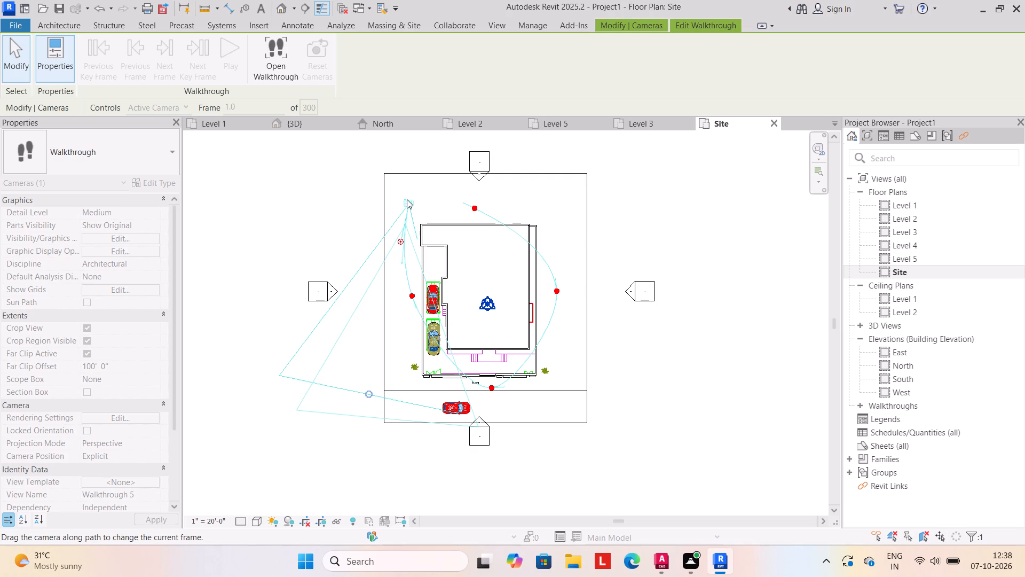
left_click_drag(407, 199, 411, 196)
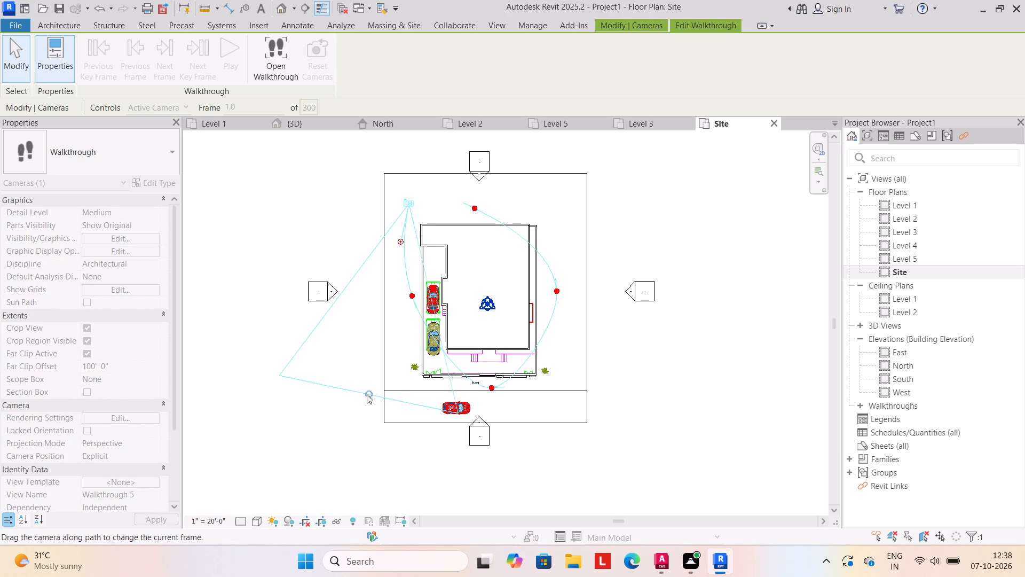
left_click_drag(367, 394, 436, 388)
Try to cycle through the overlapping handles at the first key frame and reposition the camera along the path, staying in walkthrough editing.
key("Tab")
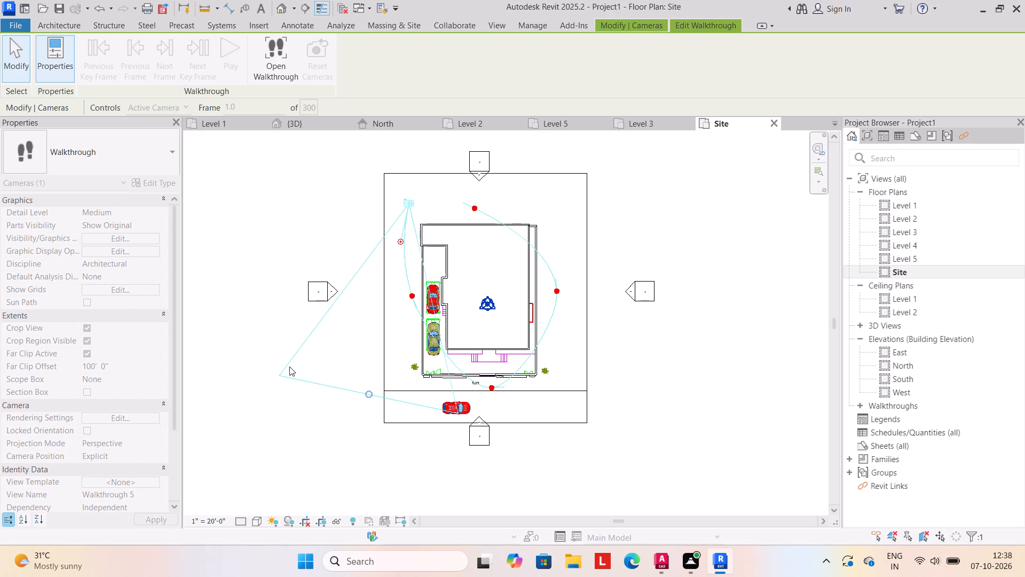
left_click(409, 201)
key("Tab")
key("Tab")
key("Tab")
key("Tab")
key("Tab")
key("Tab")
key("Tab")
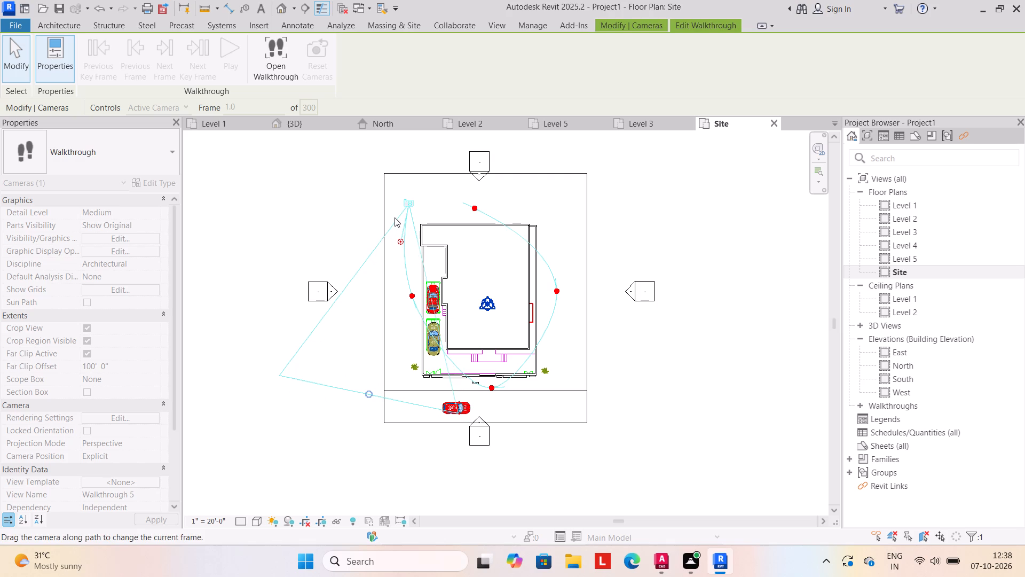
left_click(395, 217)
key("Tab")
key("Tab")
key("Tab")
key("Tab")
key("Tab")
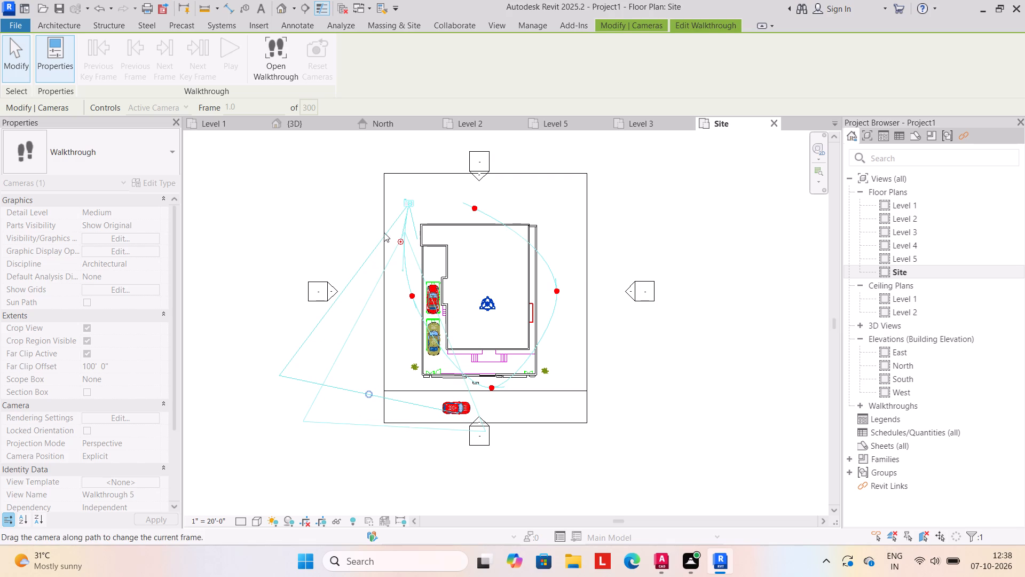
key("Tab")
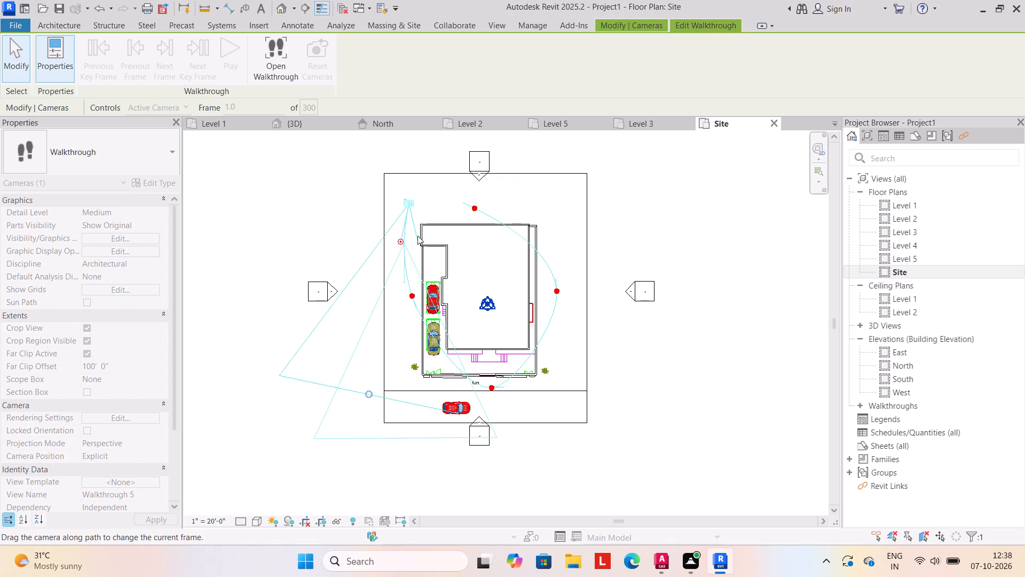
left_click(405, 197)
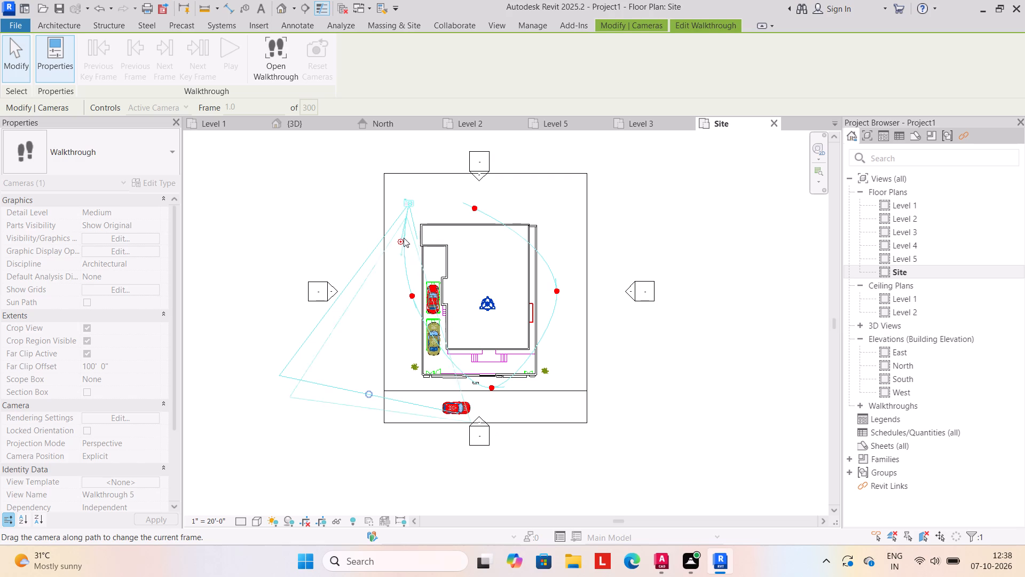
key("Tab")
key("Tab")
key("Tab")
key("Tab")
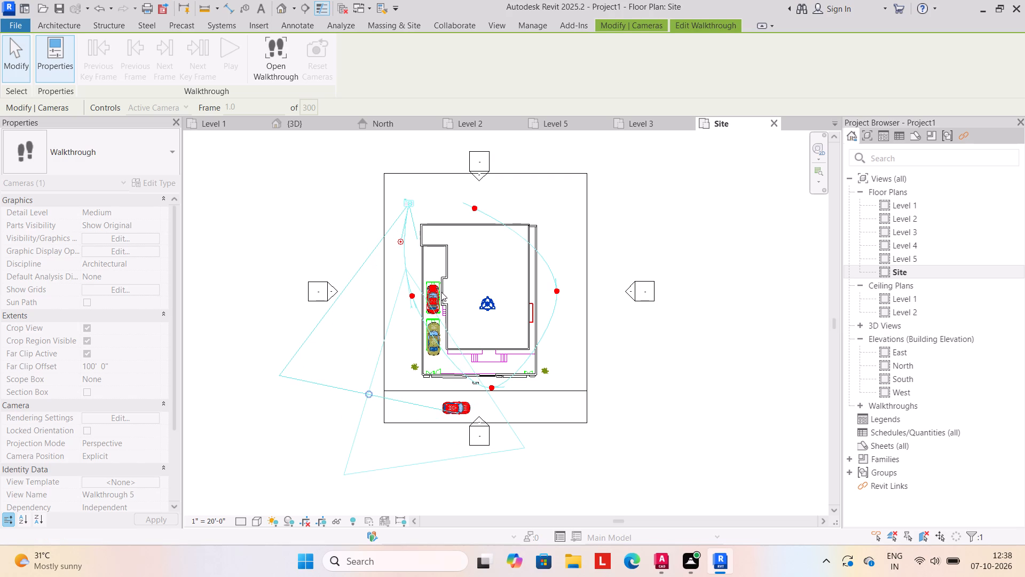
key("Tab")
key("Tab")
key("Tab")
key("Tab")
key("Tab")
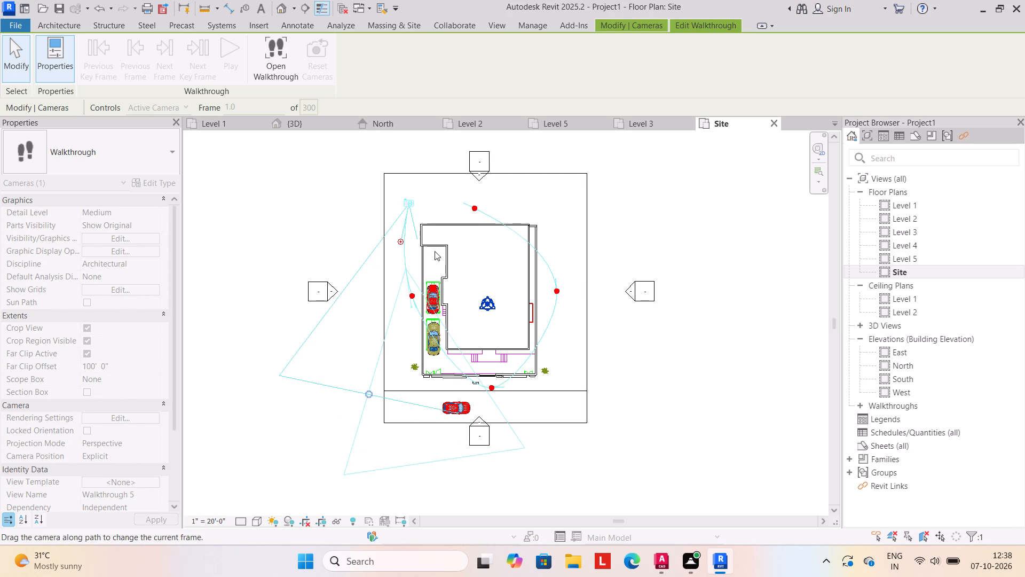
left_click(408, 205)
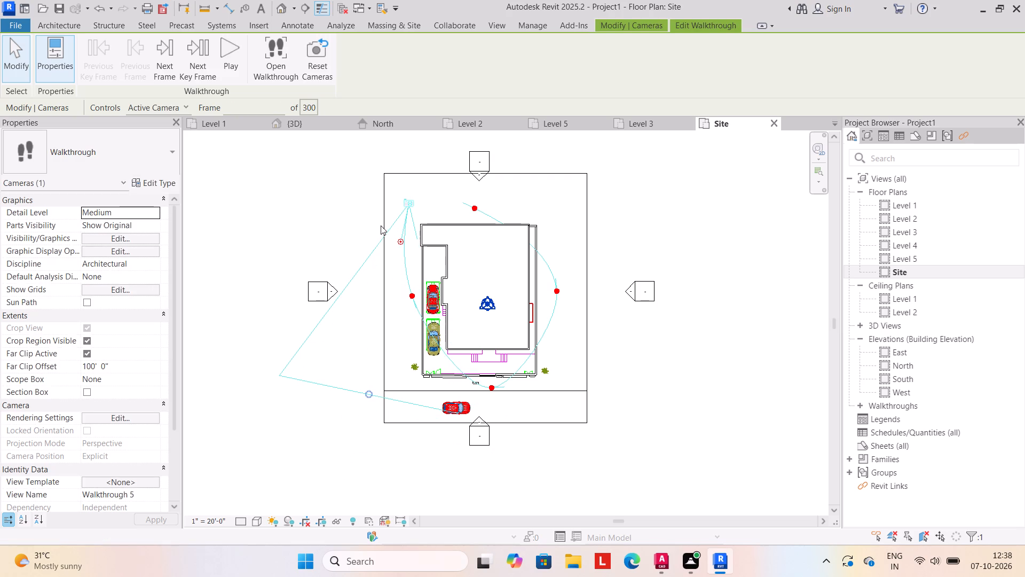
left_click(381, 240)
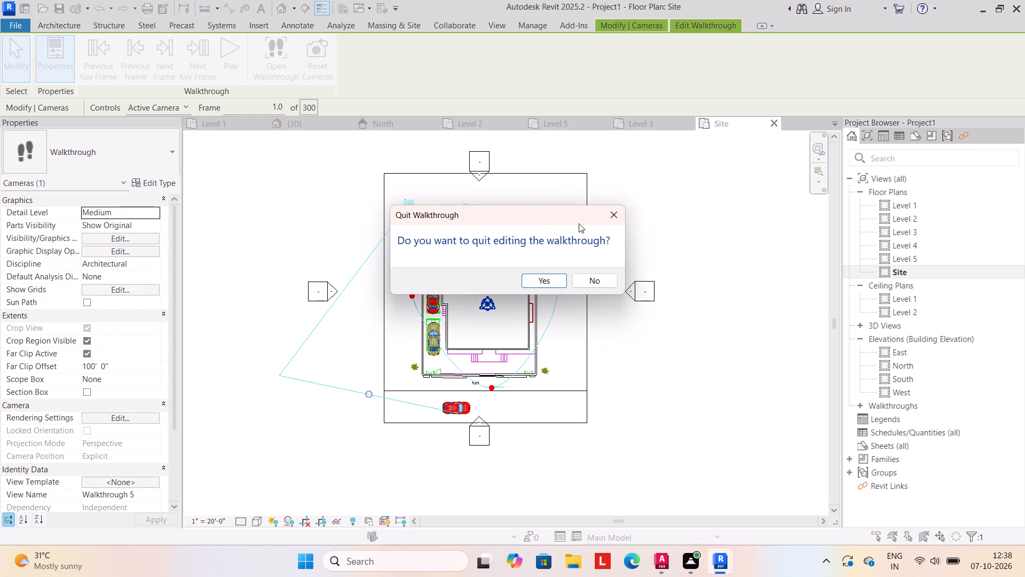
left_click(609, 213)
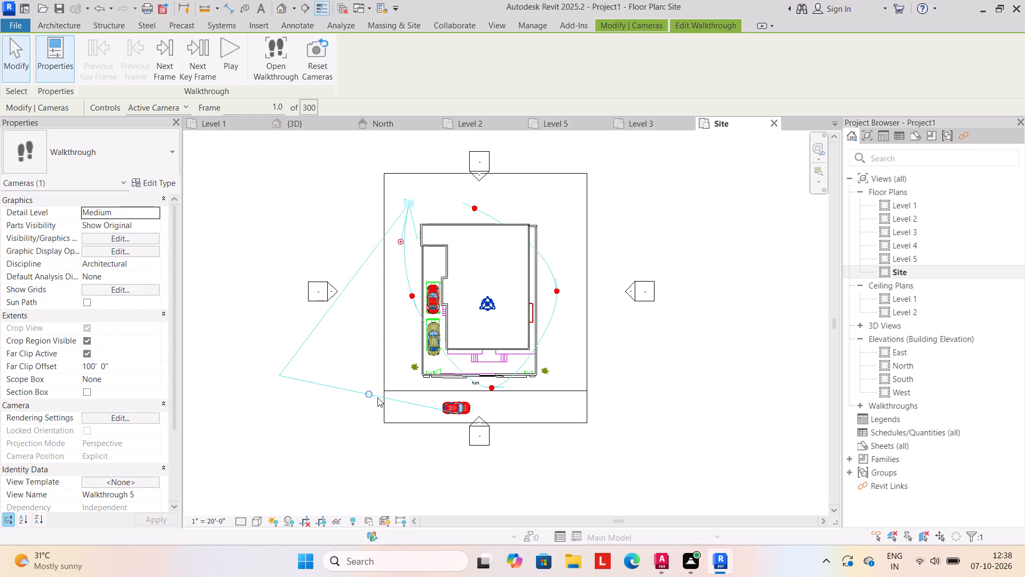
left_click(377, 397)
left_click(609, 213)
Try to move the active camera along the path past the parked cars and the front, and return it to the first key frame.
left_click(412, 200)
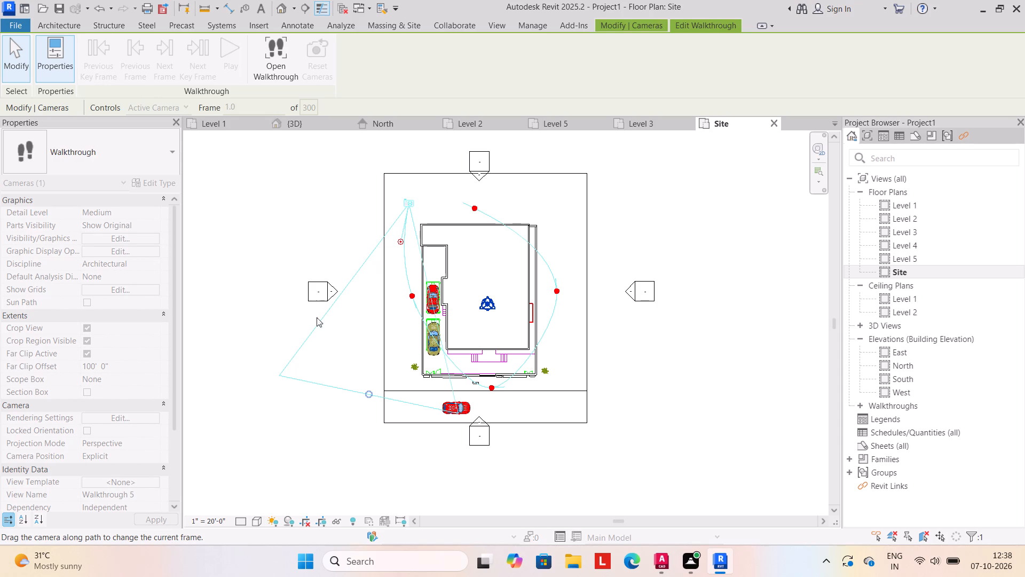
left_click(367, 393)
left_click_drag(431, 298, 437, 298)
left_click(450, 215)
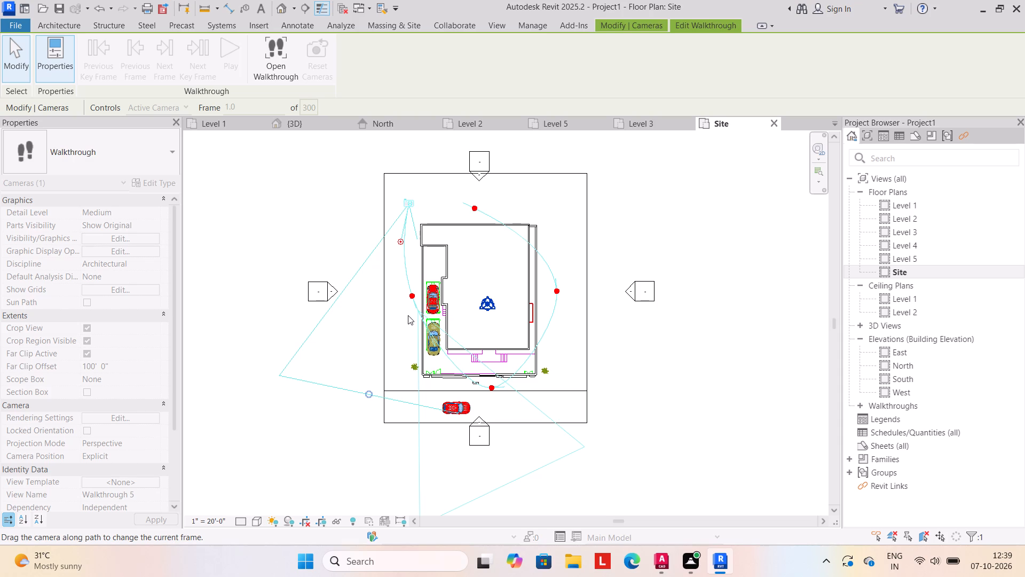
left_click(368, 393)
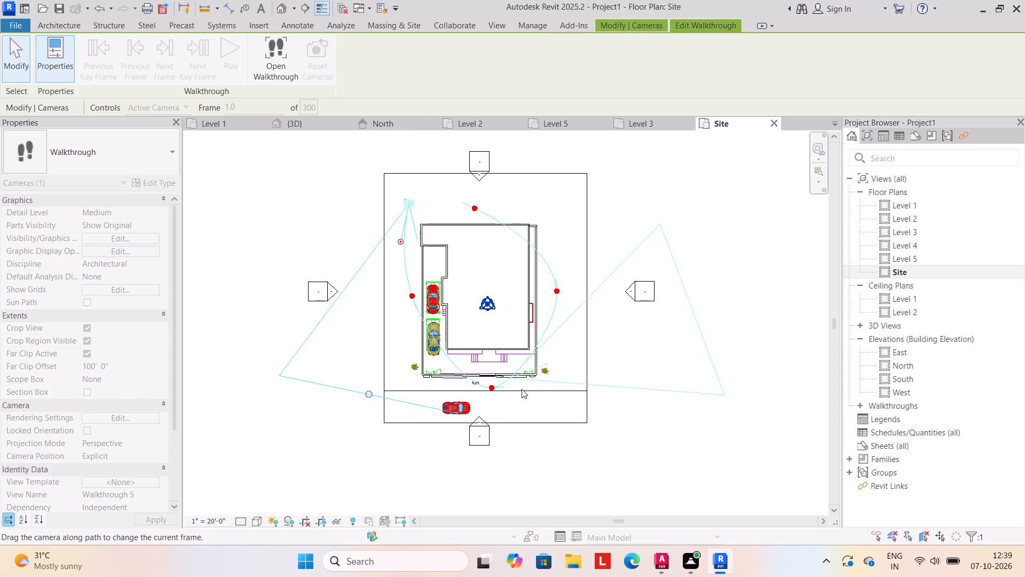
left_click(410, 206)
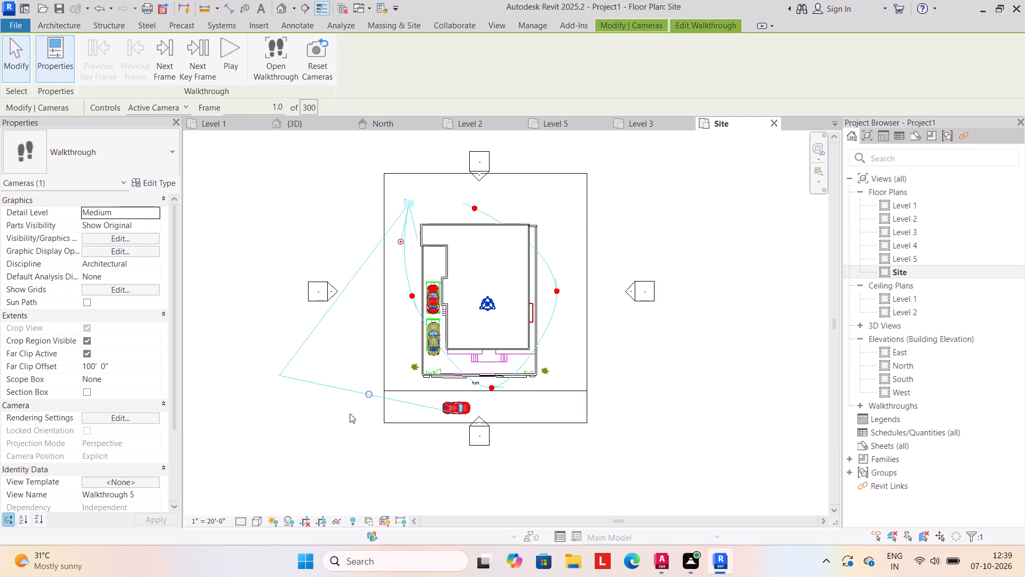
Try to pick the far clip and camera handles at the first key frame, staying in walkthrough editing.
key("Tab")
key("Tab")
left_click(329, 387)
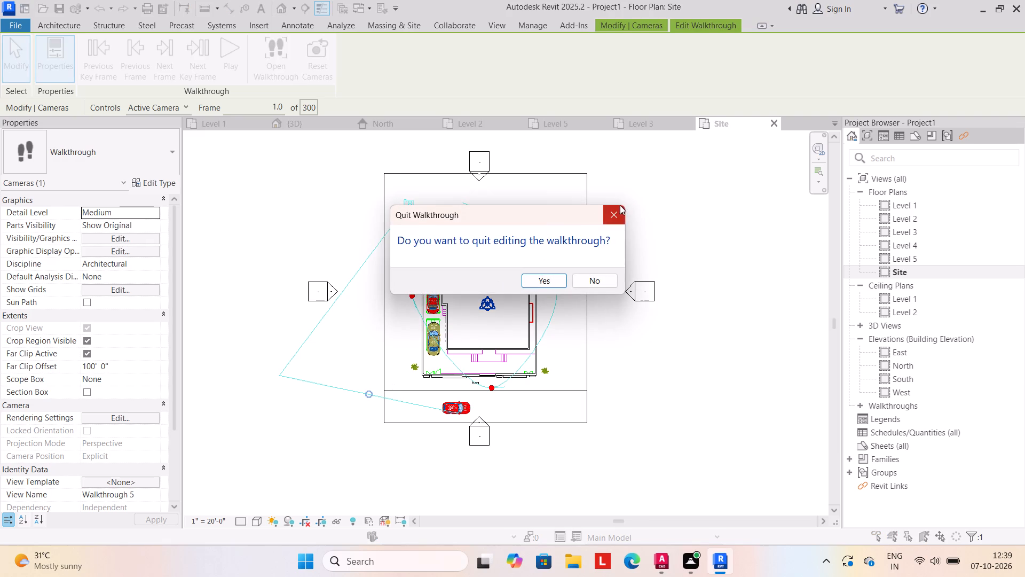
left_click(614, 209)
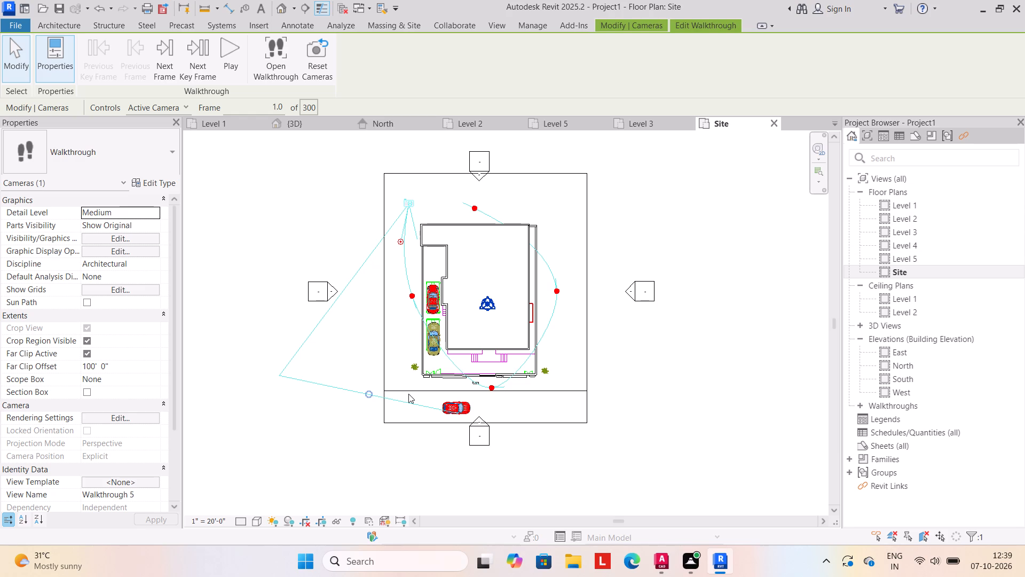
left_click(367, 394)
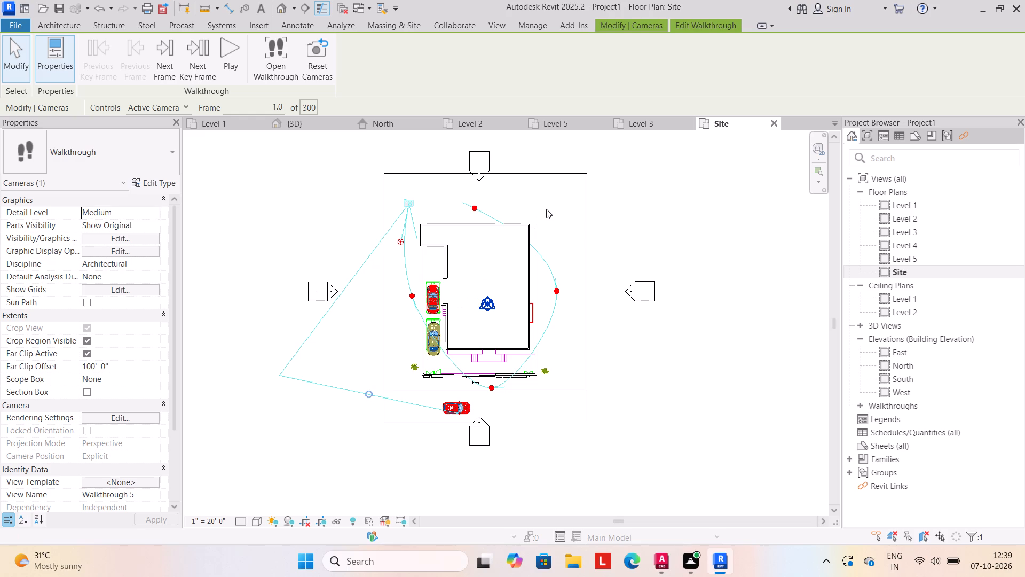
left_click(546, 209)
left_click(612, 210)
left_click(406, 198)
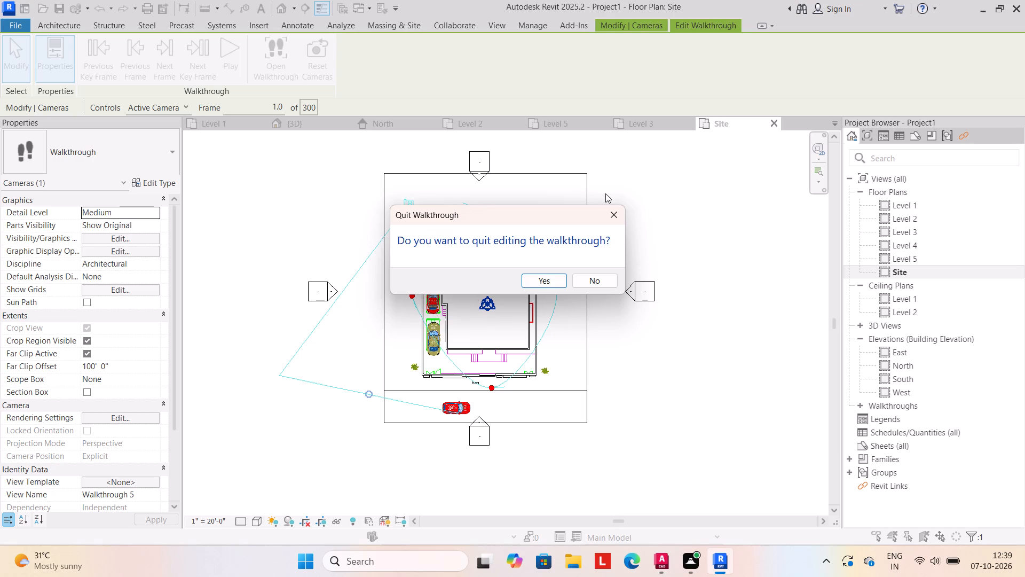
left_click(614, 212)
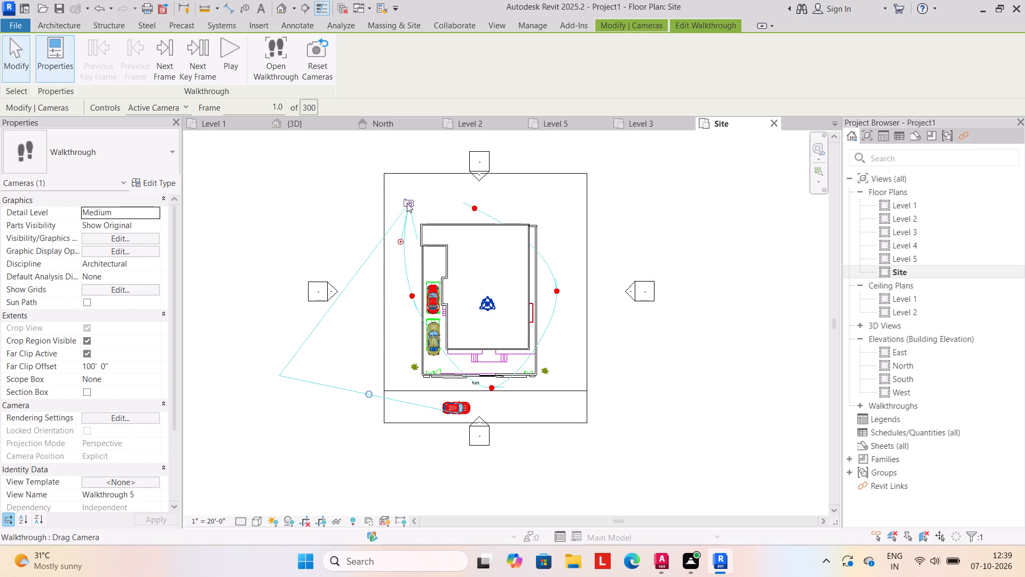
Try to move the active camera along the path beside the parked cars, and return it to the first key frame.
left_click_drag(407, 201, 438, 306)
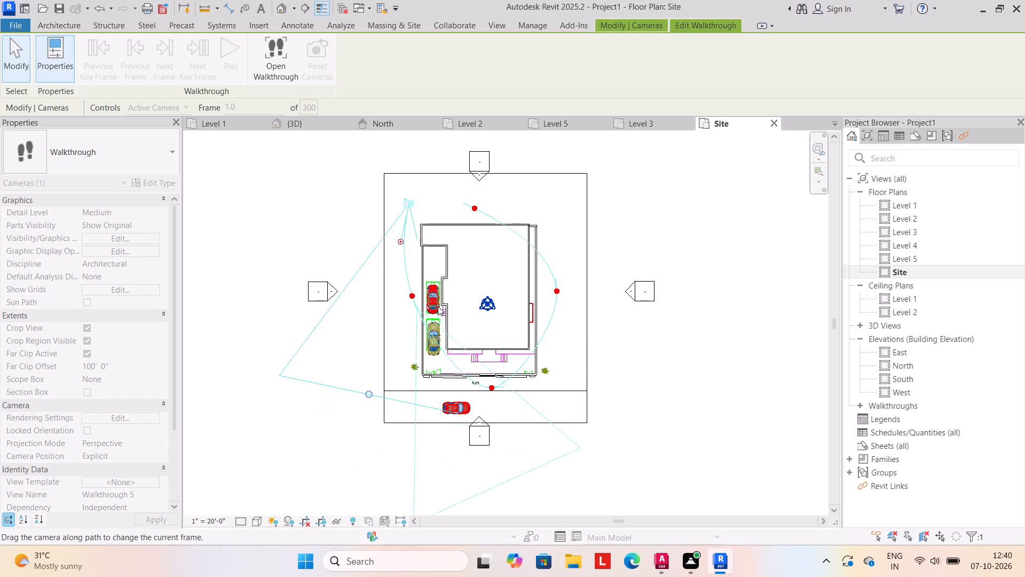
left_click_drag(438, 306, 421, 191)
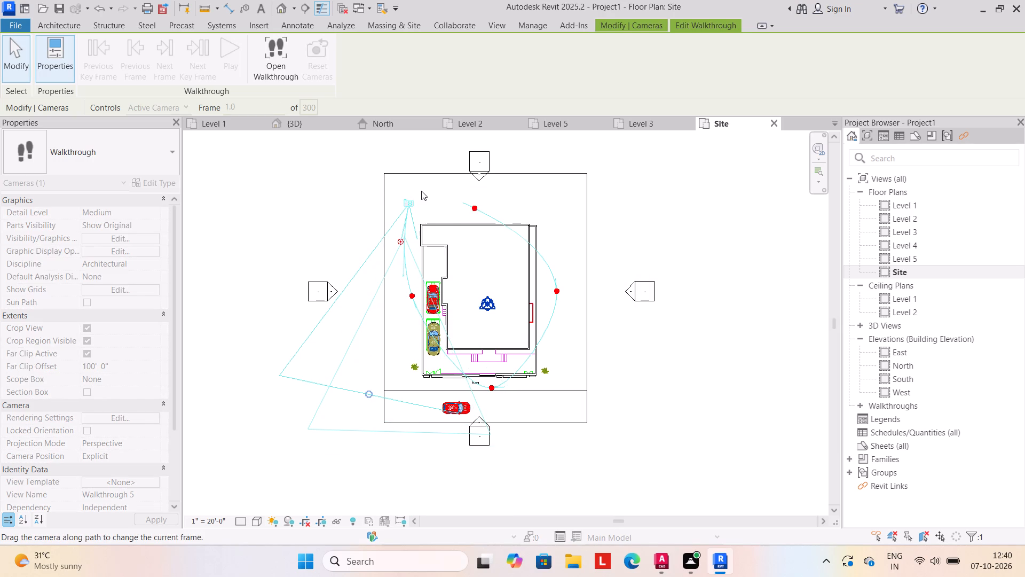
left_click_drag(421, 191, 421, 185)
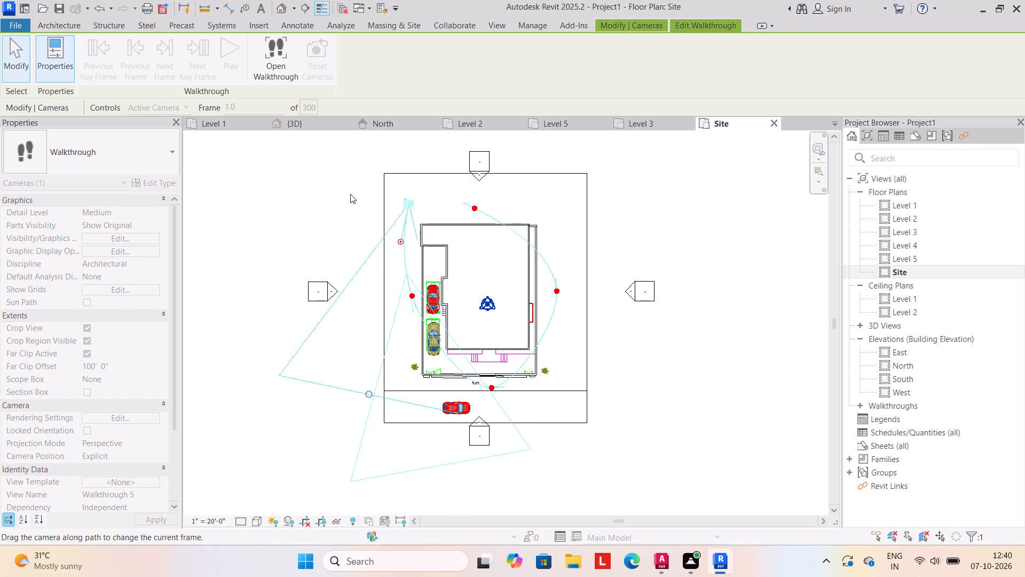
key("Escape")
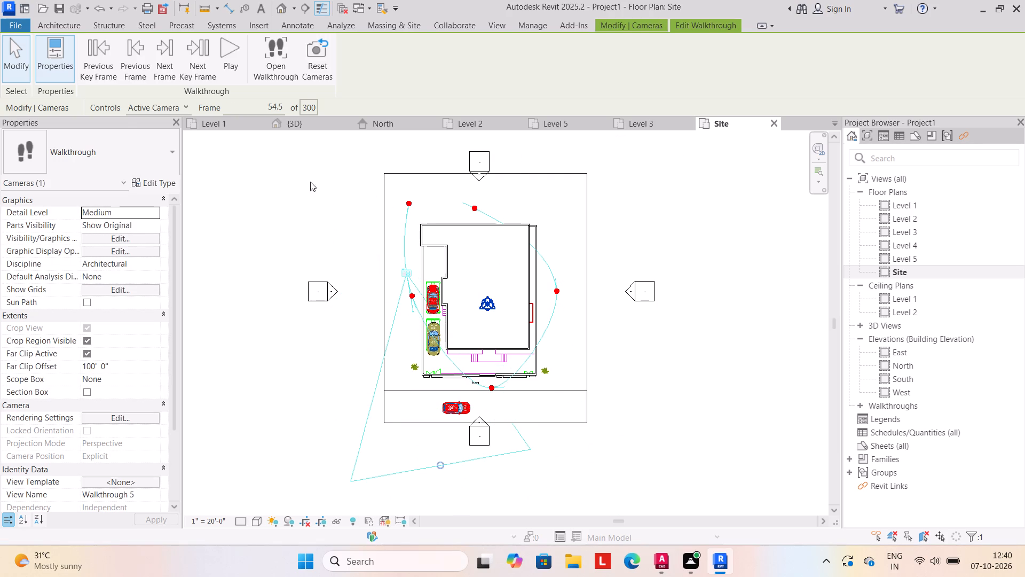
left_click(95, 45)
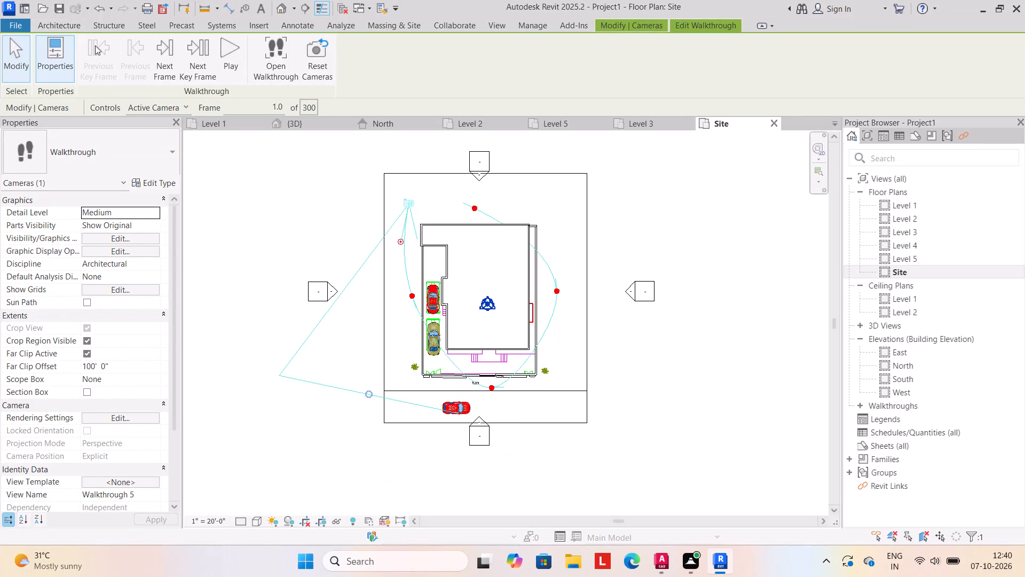
Shorten the first key frame's far clip offset to about 62' 8" by pulling its far clip handle closer to the camera.
left_click(367, 395)
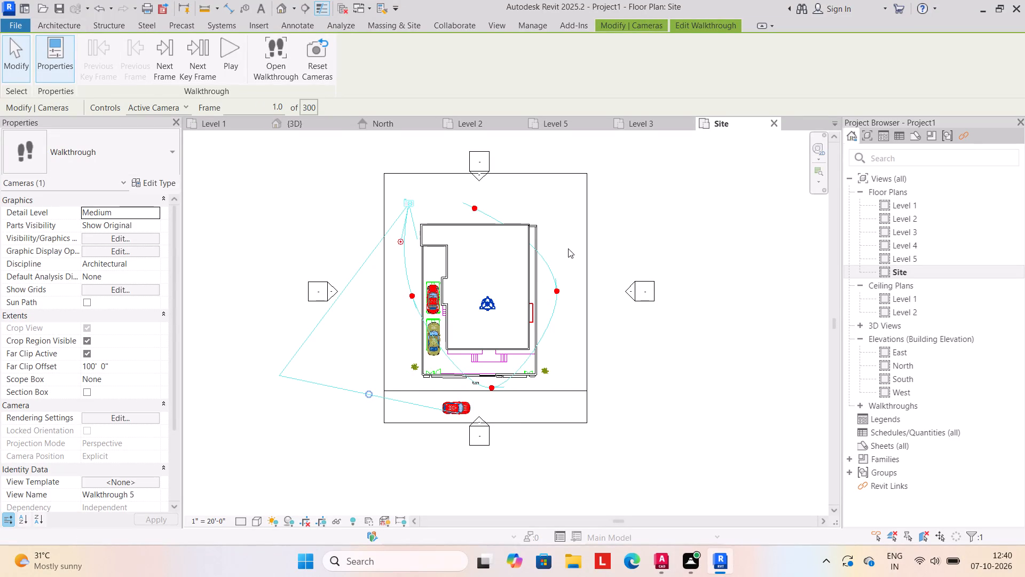
left_click(568, 248)
left_click(611, 212)
left_click_drag(368, 390, 508, 301)
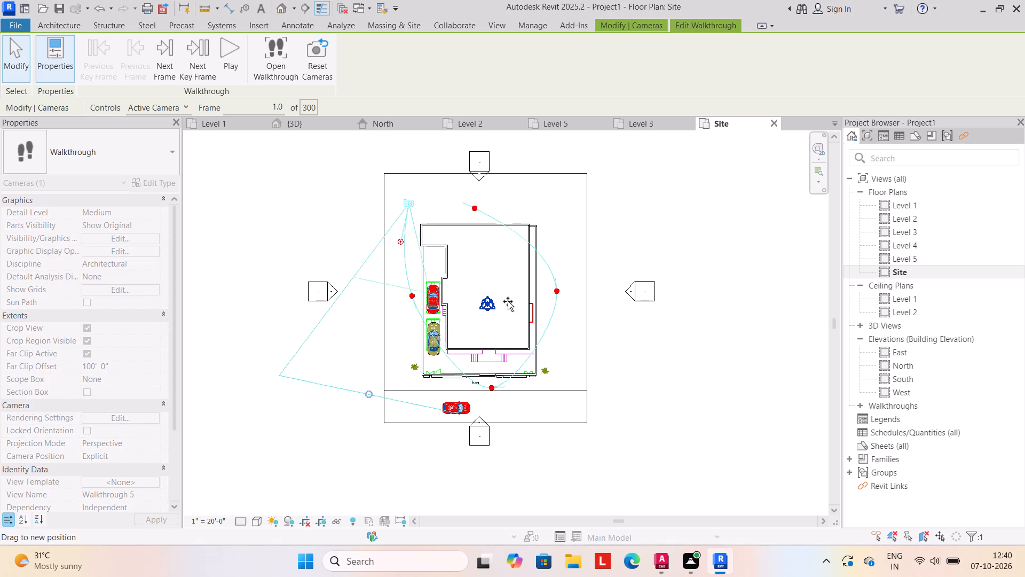
left_click_drag(508, 301, 497, 307)
left_click_drag(390, 288, 378, 322)
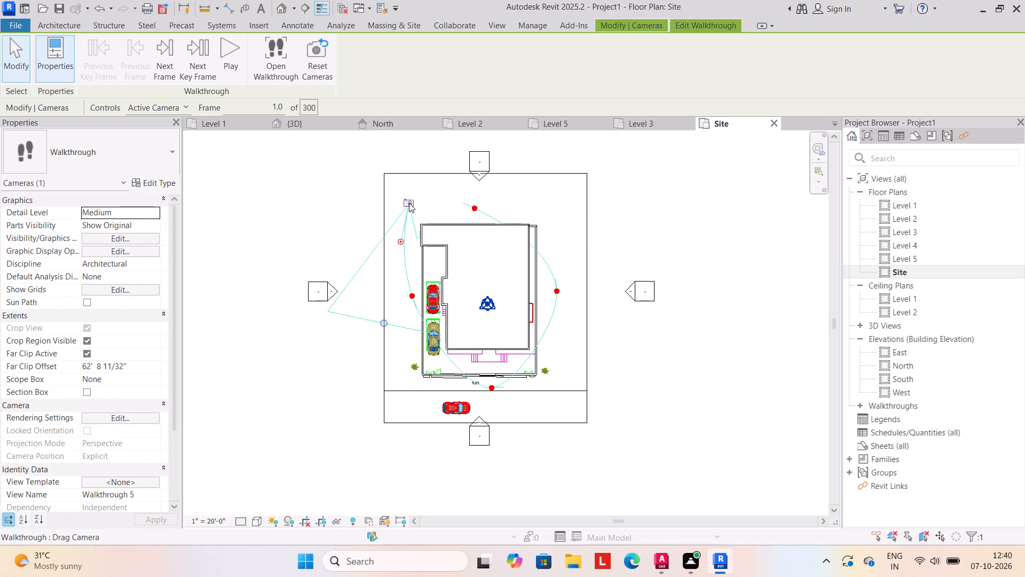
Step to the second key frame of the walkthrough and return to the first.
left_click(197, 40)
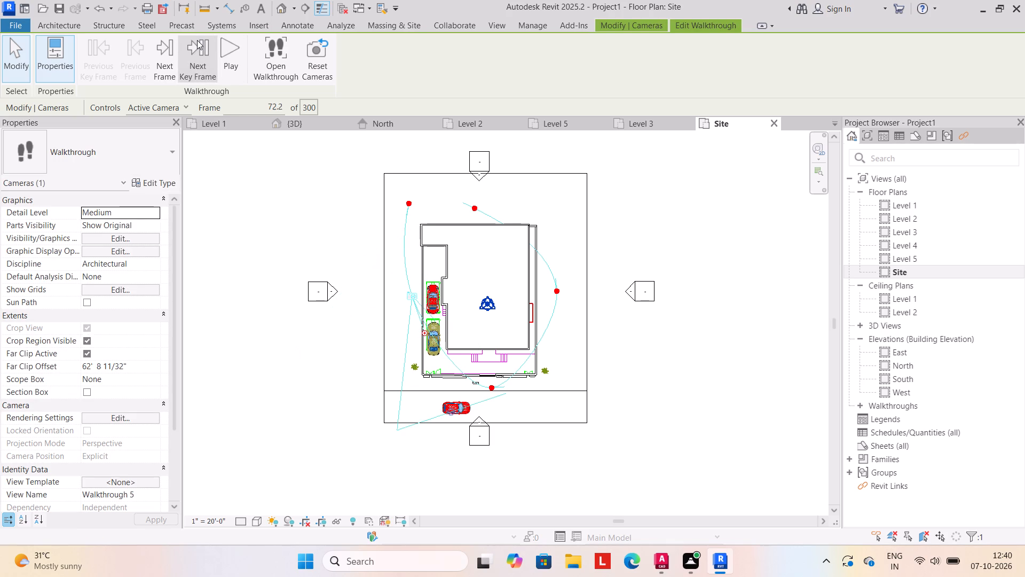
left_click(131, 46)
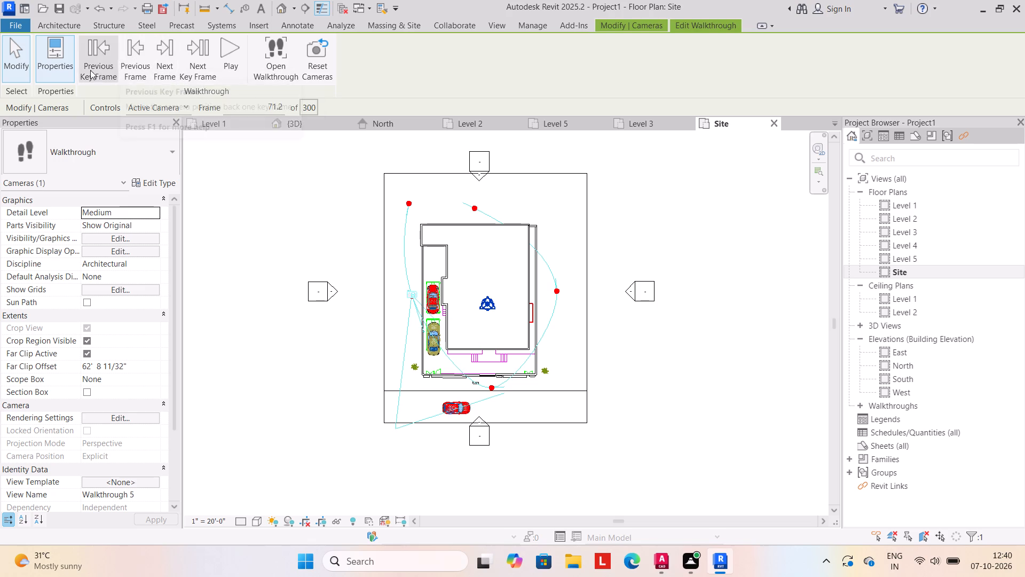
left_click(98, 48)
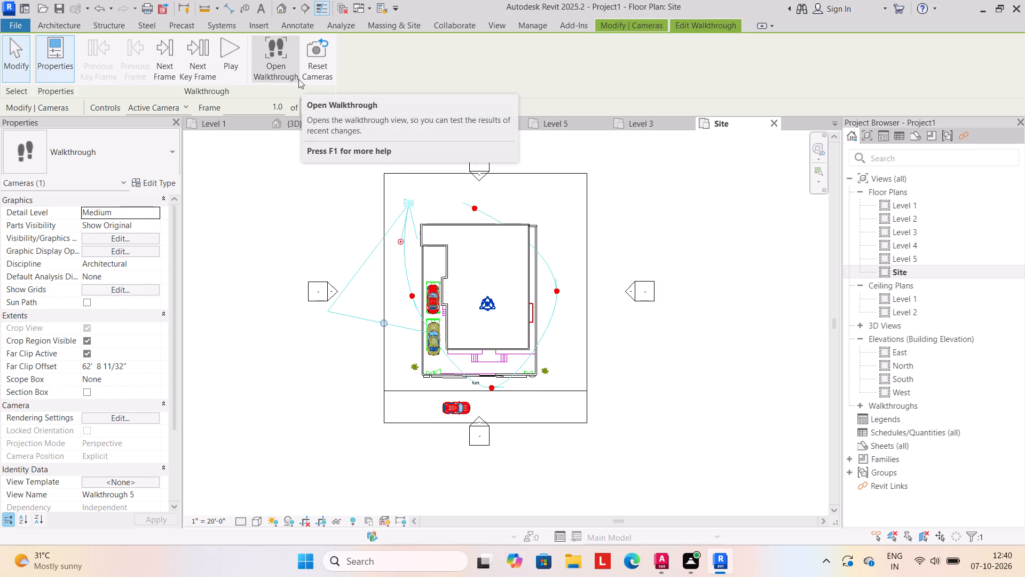
Keep the Active Camera control and swing the first key frame's target point into the house so the camera faces the building.
left_click(183, 104)
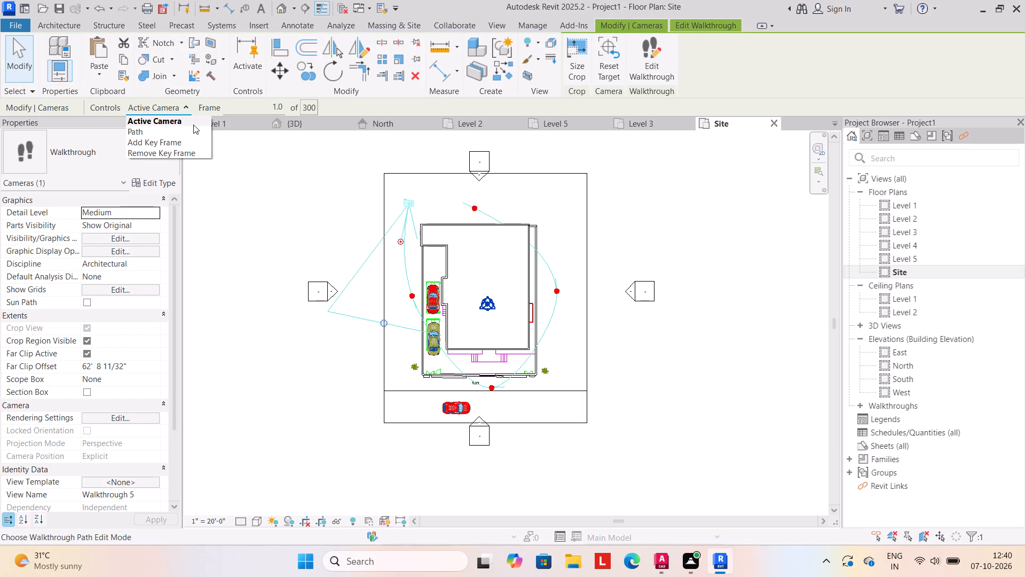
left_click(225, 159)
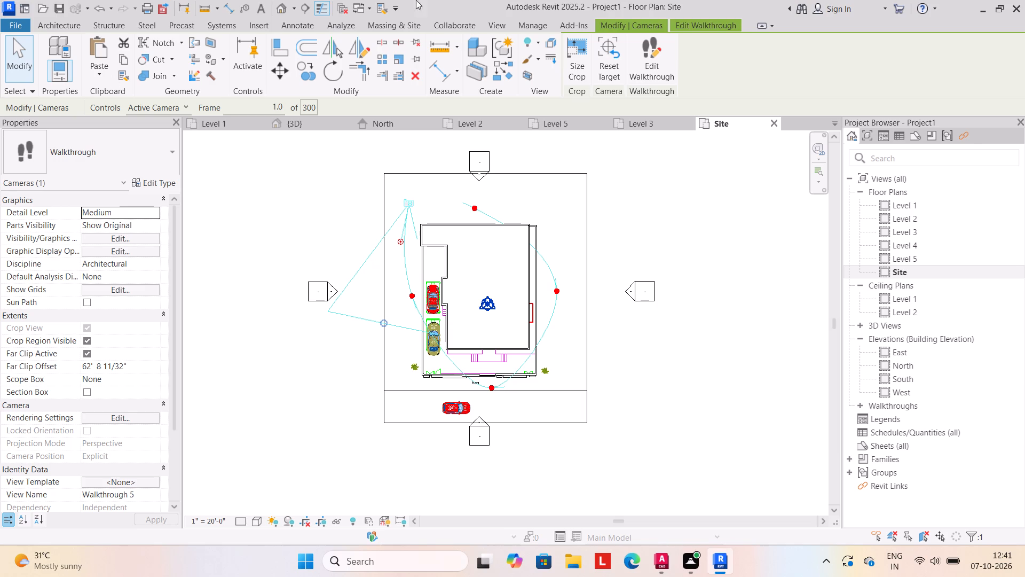
left_click(401, 244)
left_click_drag(401, 241, 431, 246)
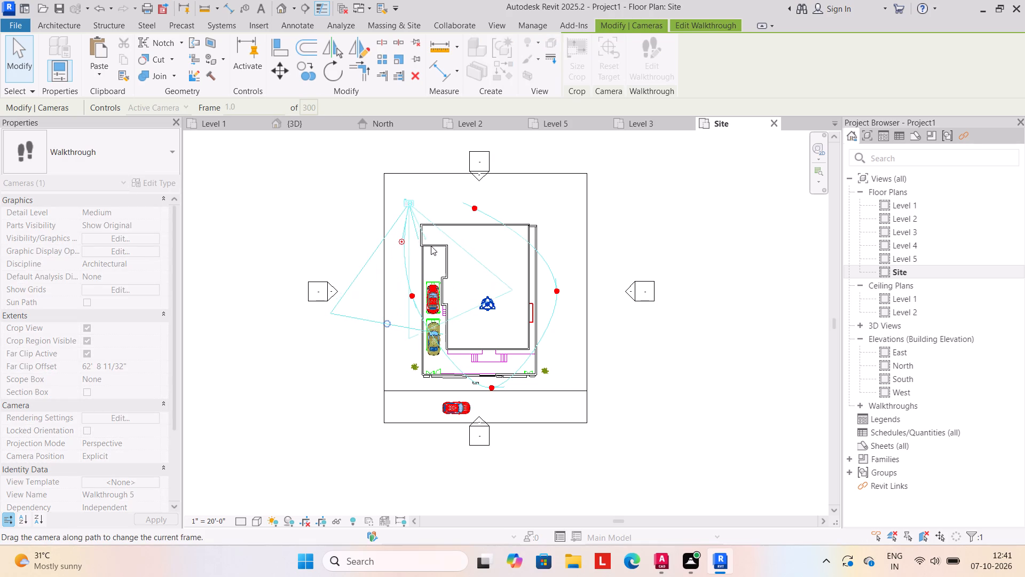
left_click_drag(431, 246, 437, 244)
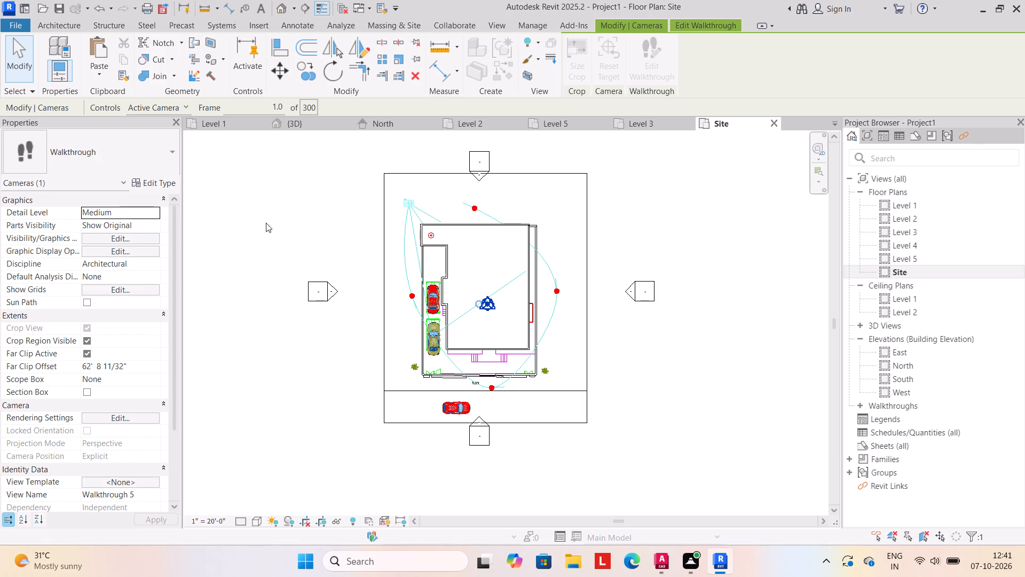
Move the active camera along the path to the second key frame beside the parked cars, at frame 72.2, staying in walkthrough editing.
left_click(413, 295)
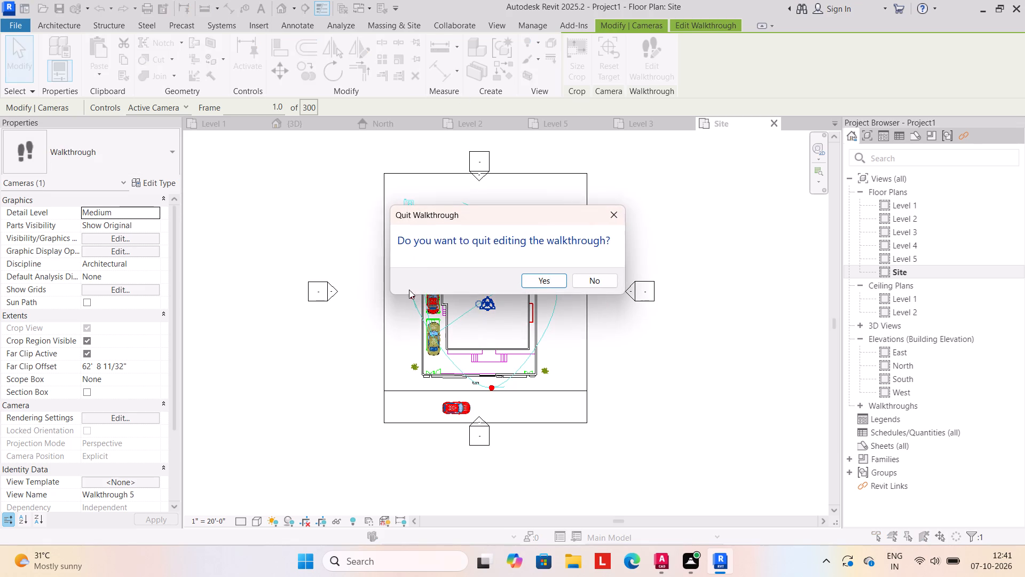
left_click(613, 209)
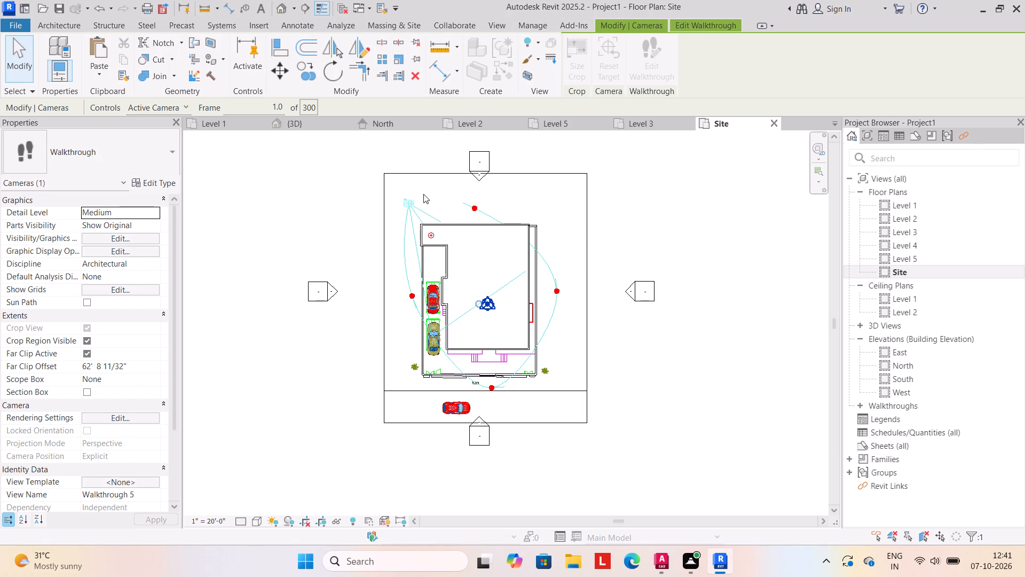
left_click(406, 203)
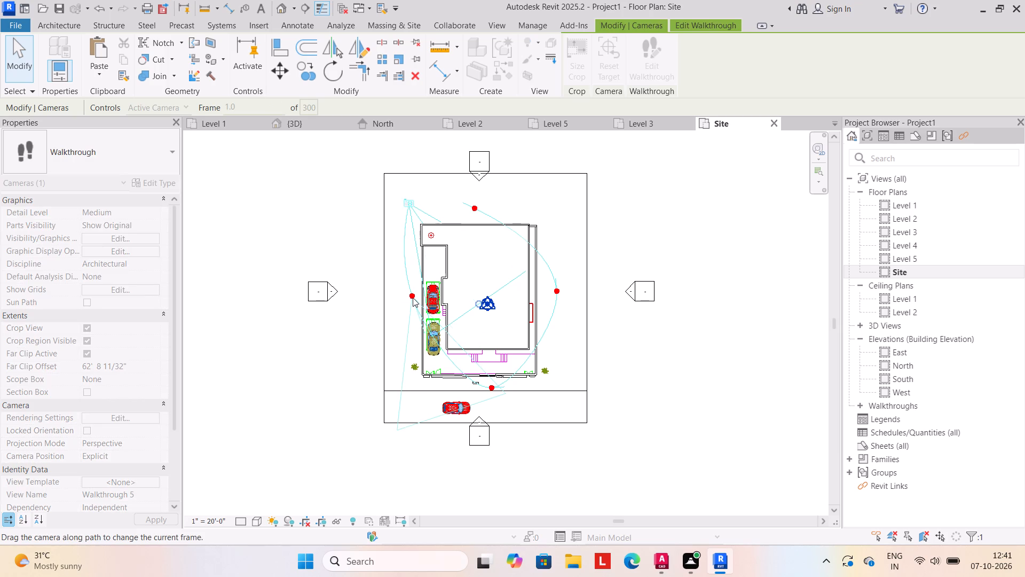
left_click(413, 297)
left_click(413, 297)
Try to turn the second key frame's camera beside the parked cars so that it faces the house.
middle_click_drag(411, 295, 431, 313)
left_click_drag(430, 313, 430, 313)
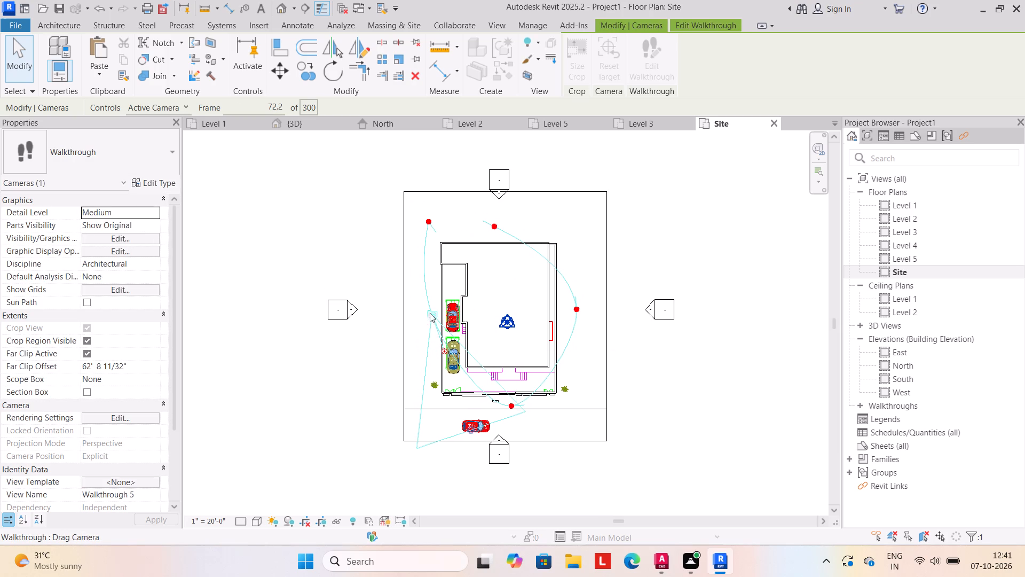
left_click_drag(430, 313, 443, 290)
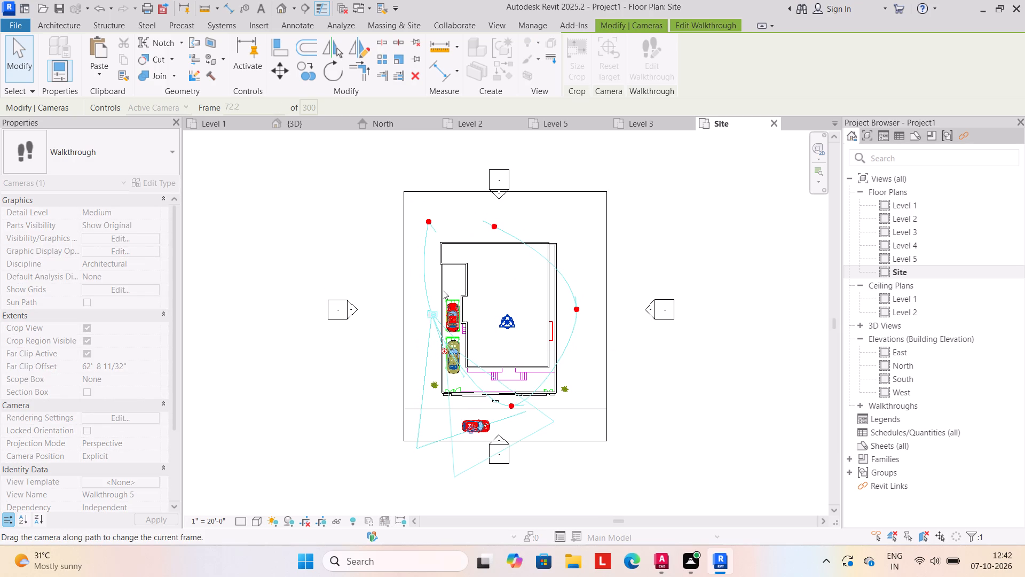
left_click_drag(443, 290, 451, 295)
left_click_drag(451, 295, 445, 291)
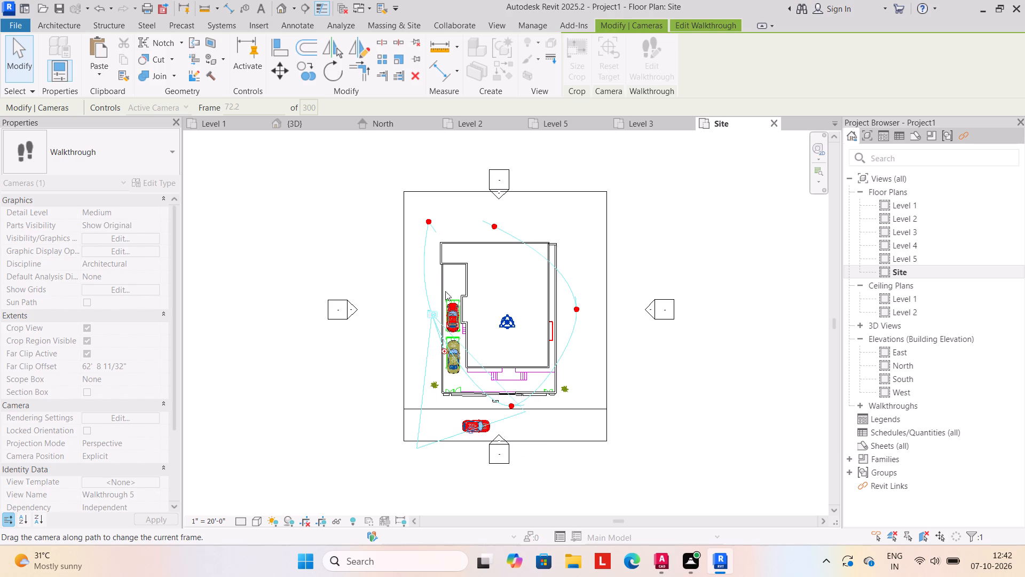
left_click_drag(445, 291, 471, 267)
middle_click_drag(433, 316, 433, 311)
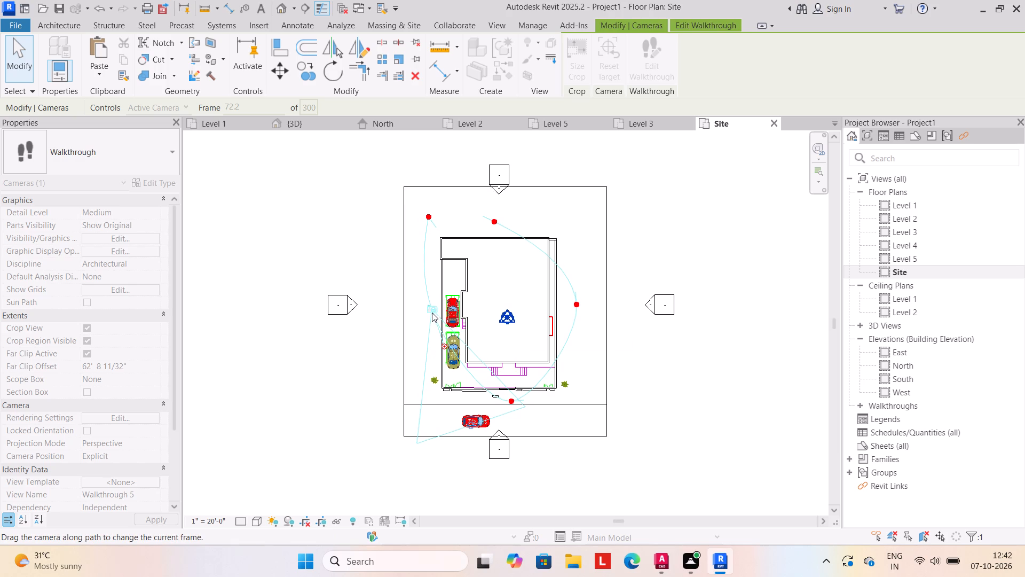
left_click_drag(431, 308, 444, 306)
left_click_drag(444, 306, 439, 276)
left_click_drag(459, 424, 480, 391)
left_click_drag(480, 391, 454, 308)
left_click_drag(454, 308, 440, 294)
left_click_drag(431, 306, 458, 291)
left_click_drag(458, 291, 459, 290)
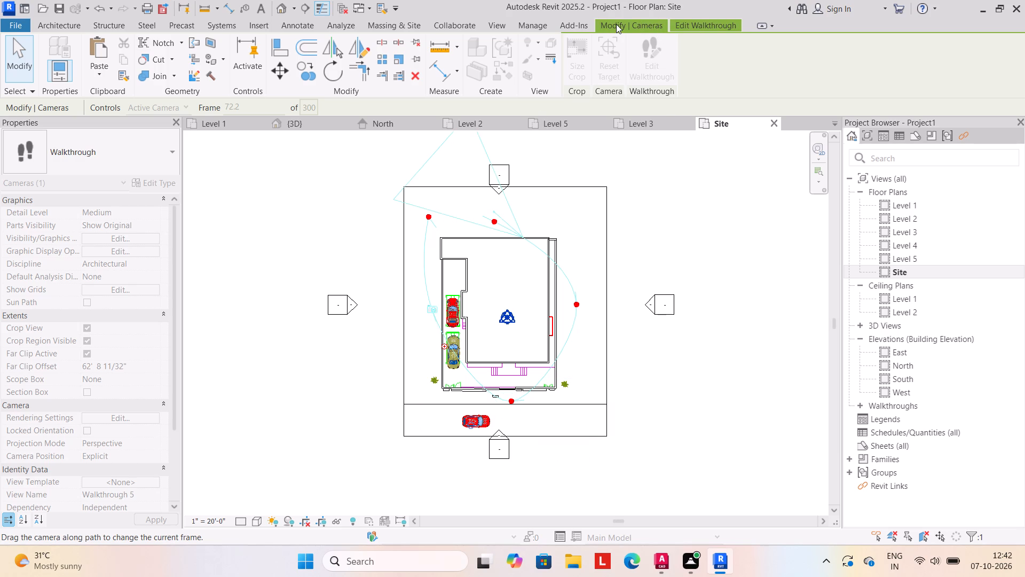
Open the edited walkthrough's camera view to check what the current frame shows, and close it again.
left_click(616, 24)
left_click(645, 24)
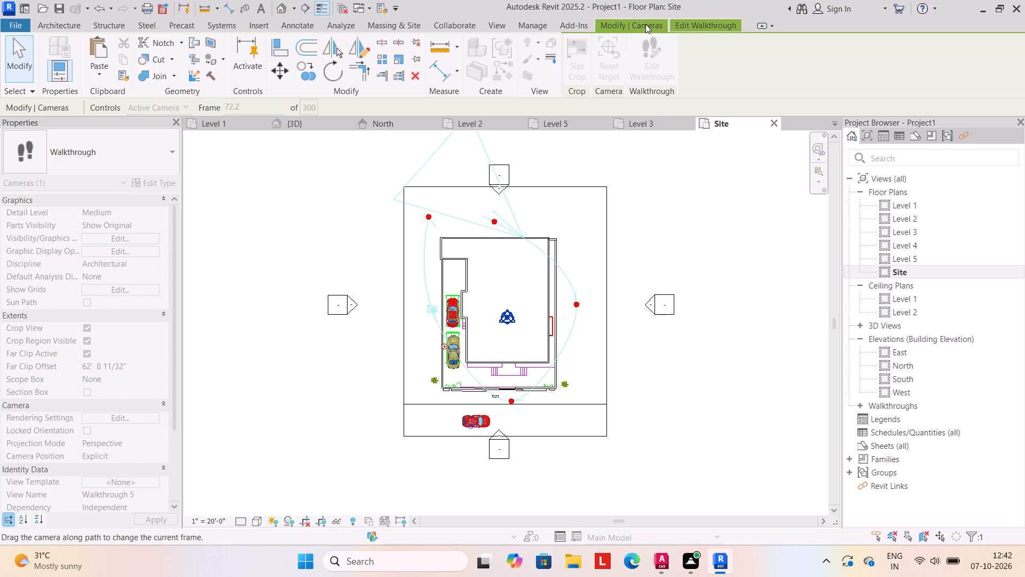
double_click(645, 24)
left_click(640, 27)
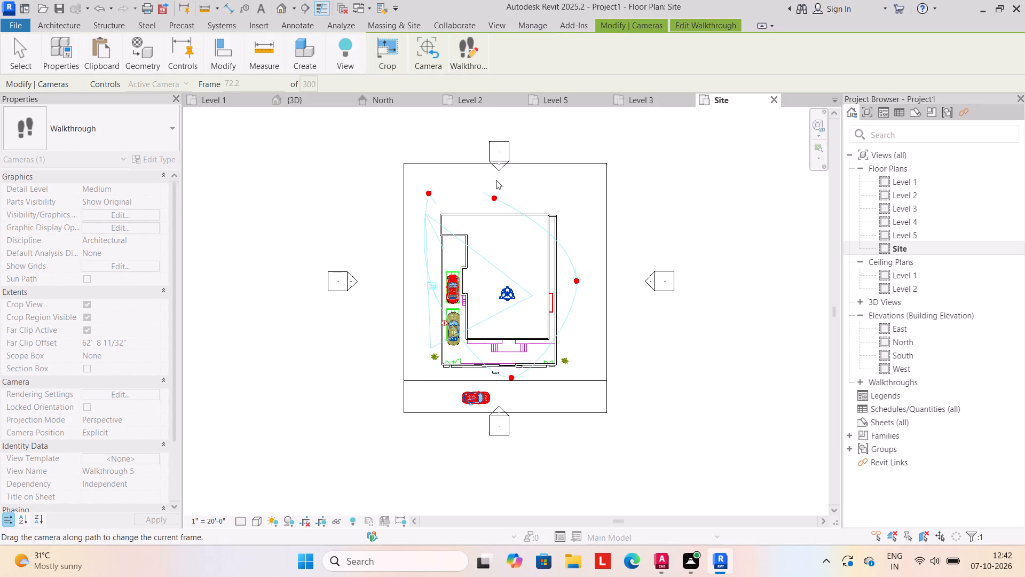
left_click(655, 26)
left_click(638, 25)
left_click(633, 25)
left_click(714, 25)
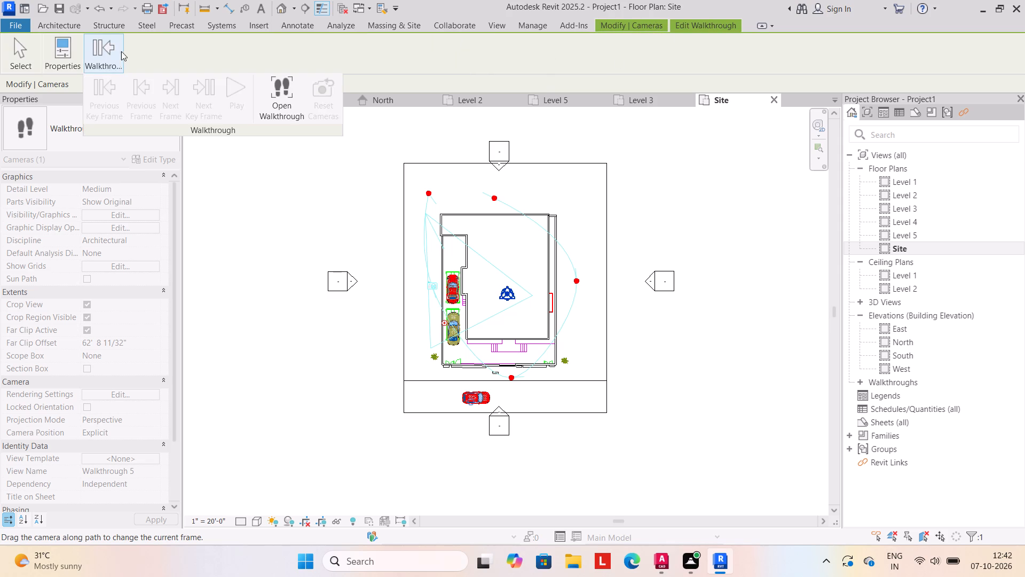
left_click(283, 102)
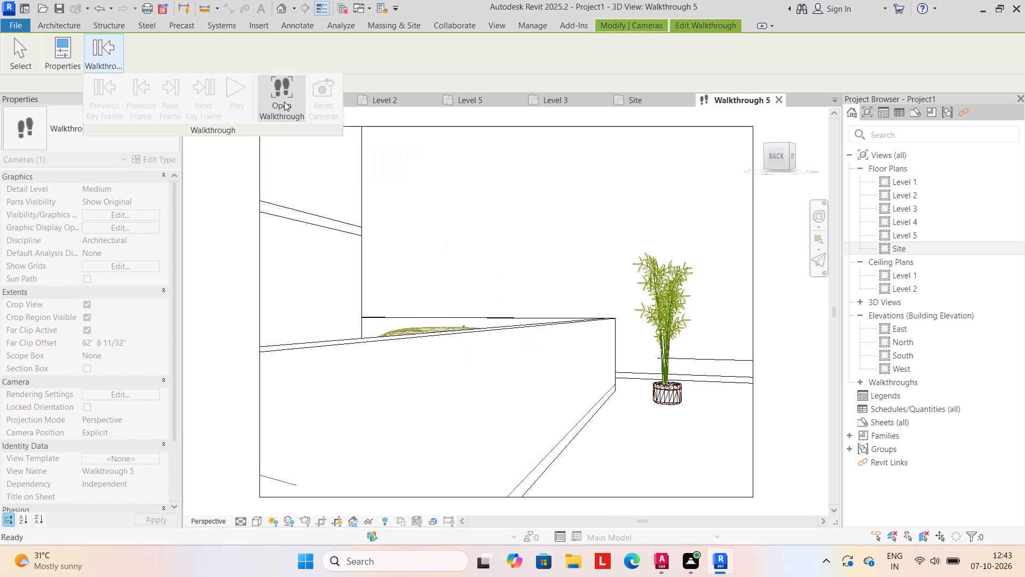
scroll(294, 262, "down", 7)
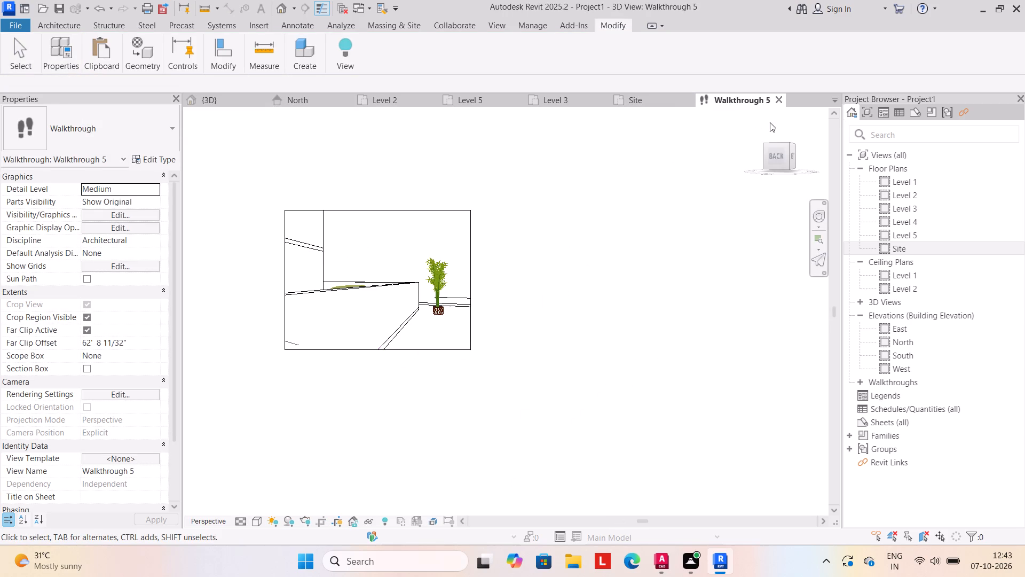
left_click(780, 101)
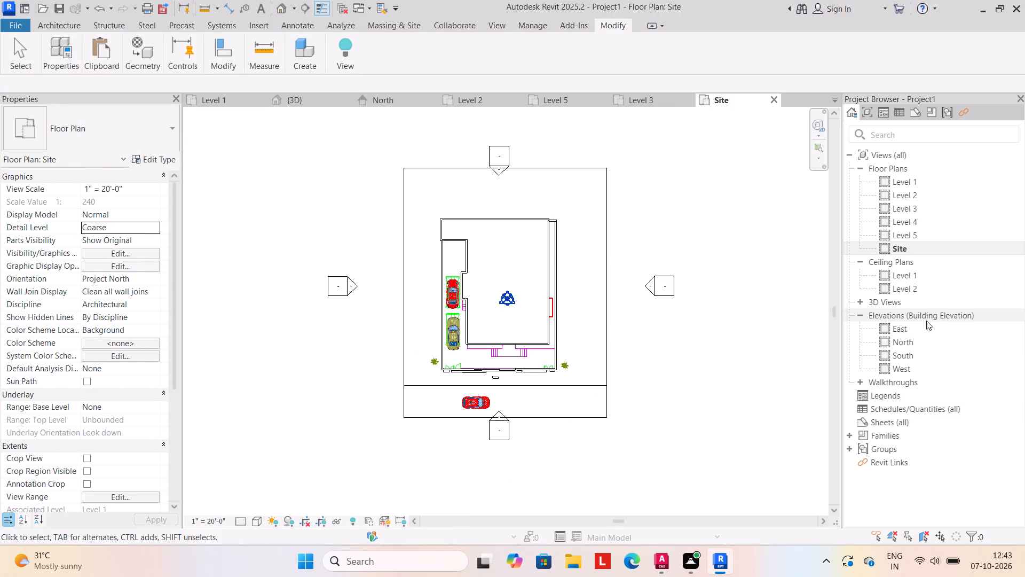
Switch from the Site plan to the {3D} view to look at the whole house.
scroll(942, 300, "up", 3)
scroll(944, 312, "down", 9)
left_click(315, 104)
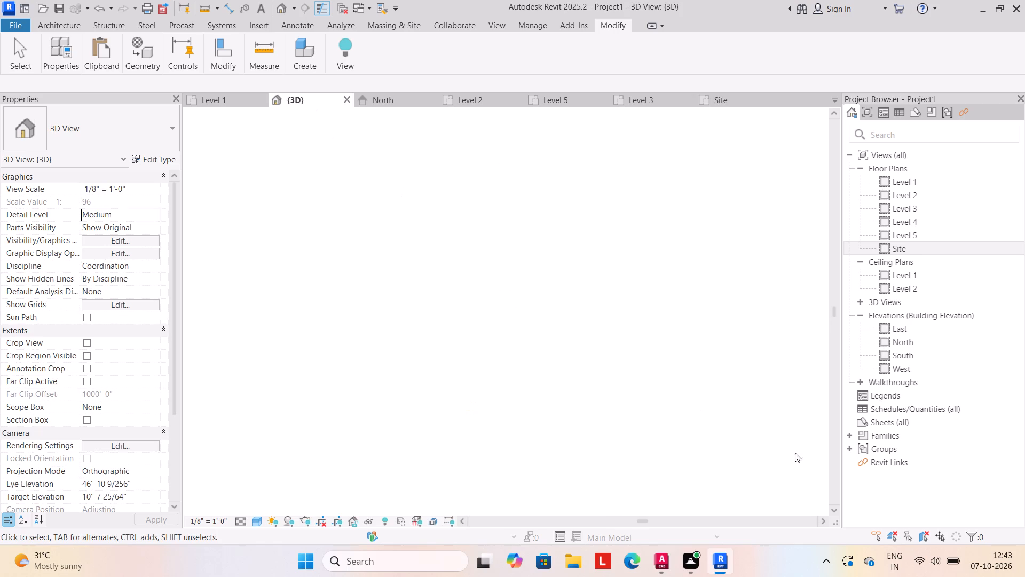
scroll(957, 318, "down", 5)
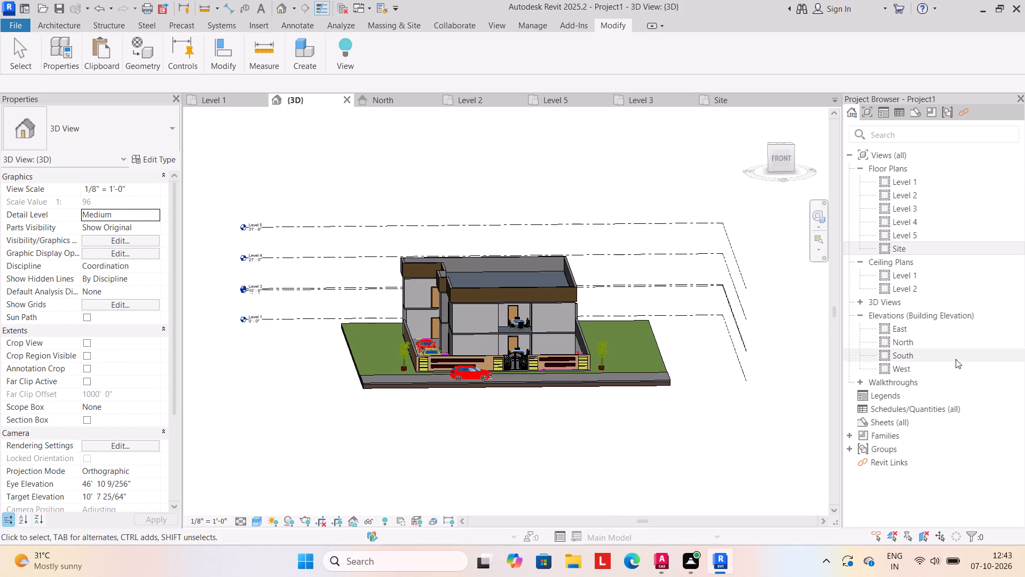
scroll(956, 359, "down", 1)
scroll(952, 332, "up", 10)
scroll(927, 375, "down", 5)
Delete all the existing walkthroughs, Walkthrough 1 to Walkthrough 5, from the project.
left_click(860, 301)
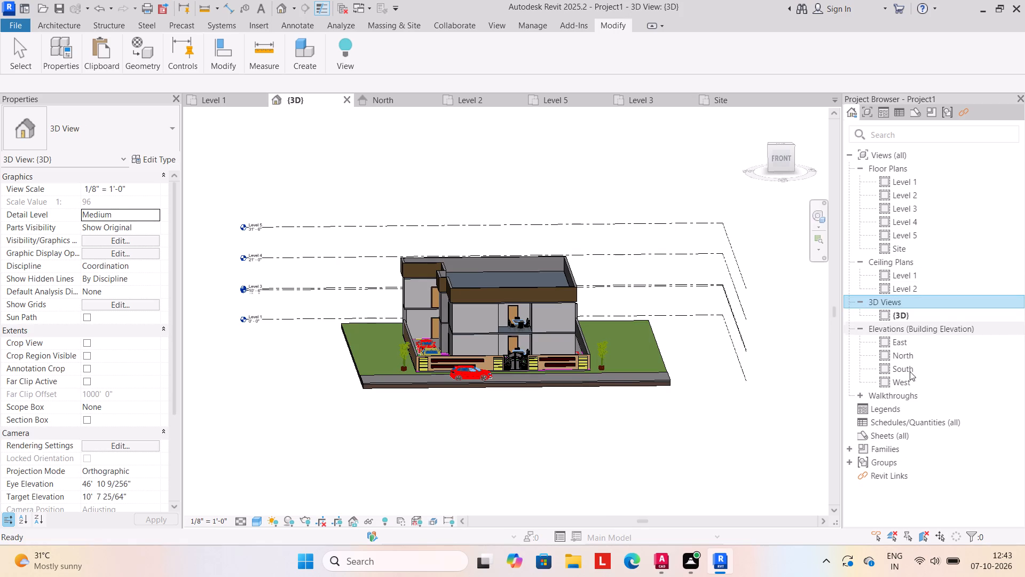
left_click(860, 395)
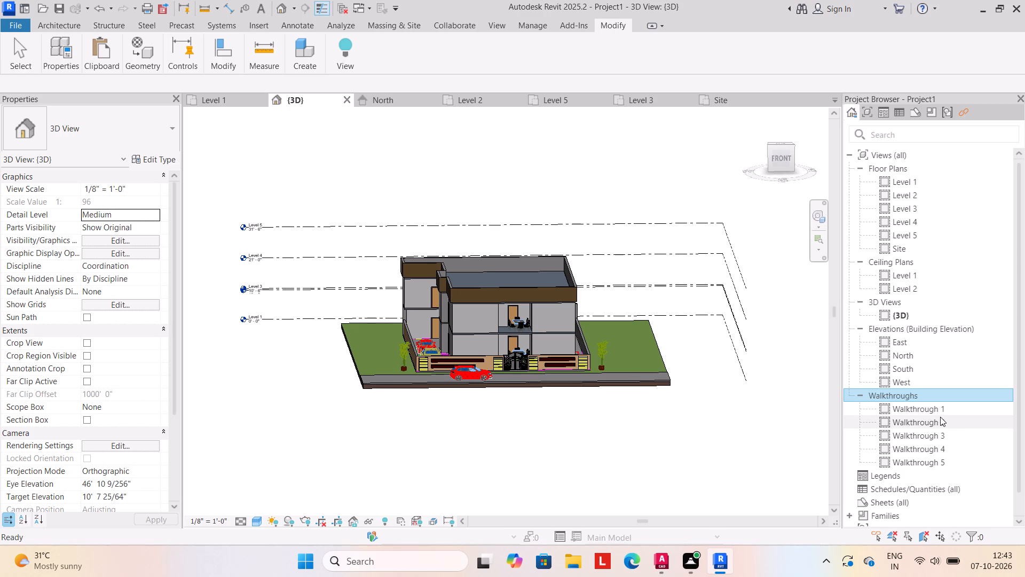
left_click(884, 407)
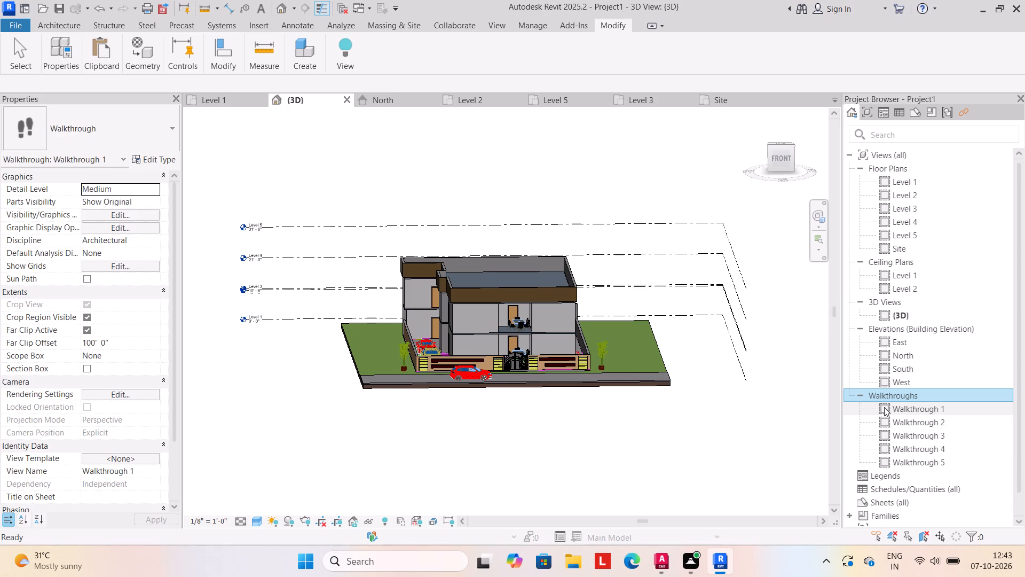
right_click(885, 407)
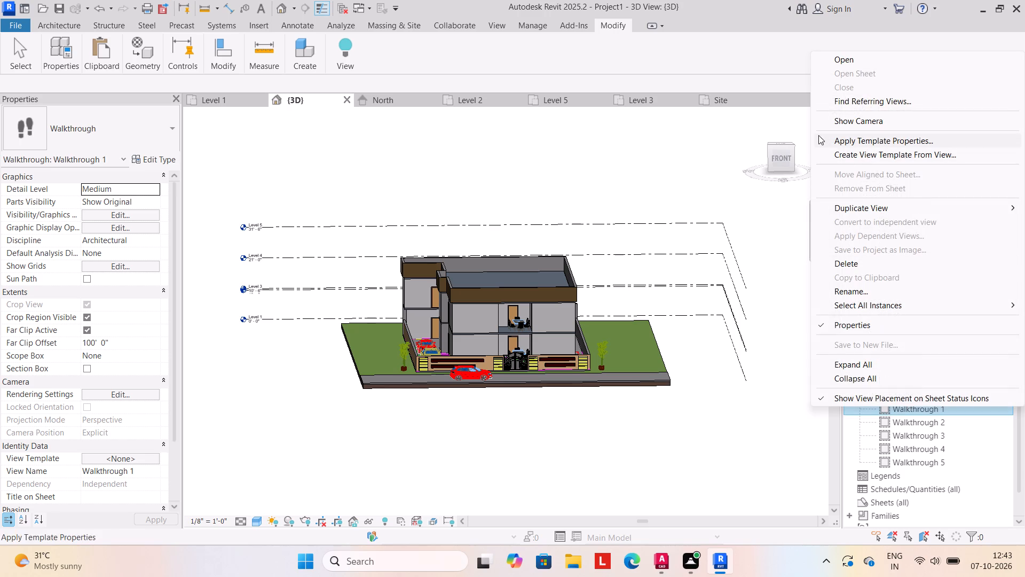
left_click(863, 264)
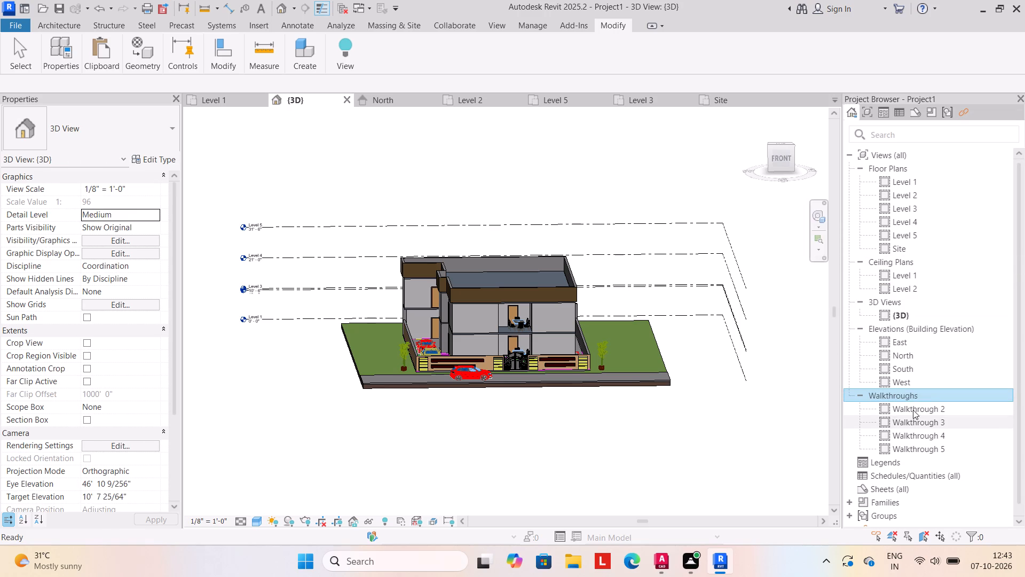
right_click(886, 407)
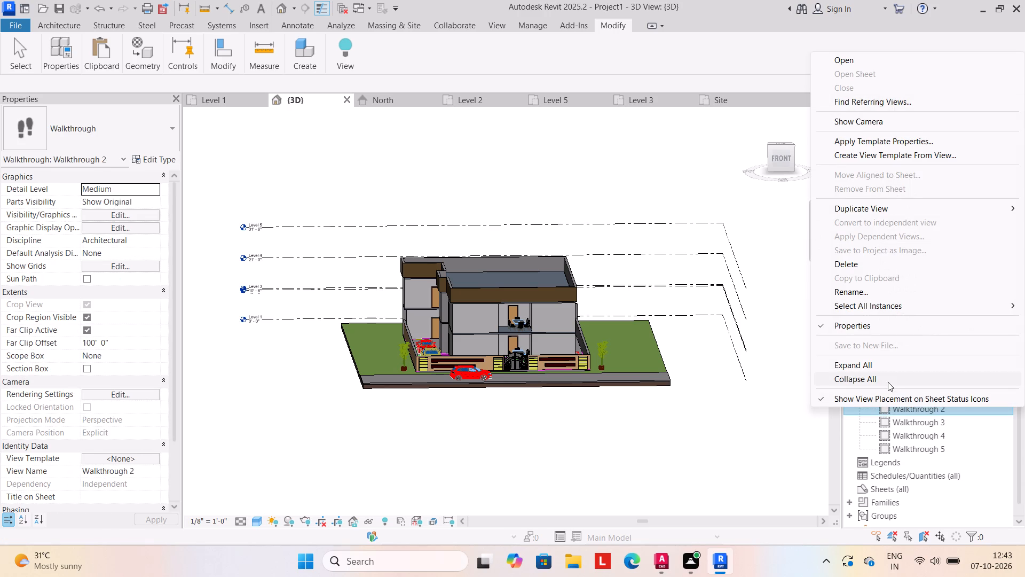
left_click(855, 263)
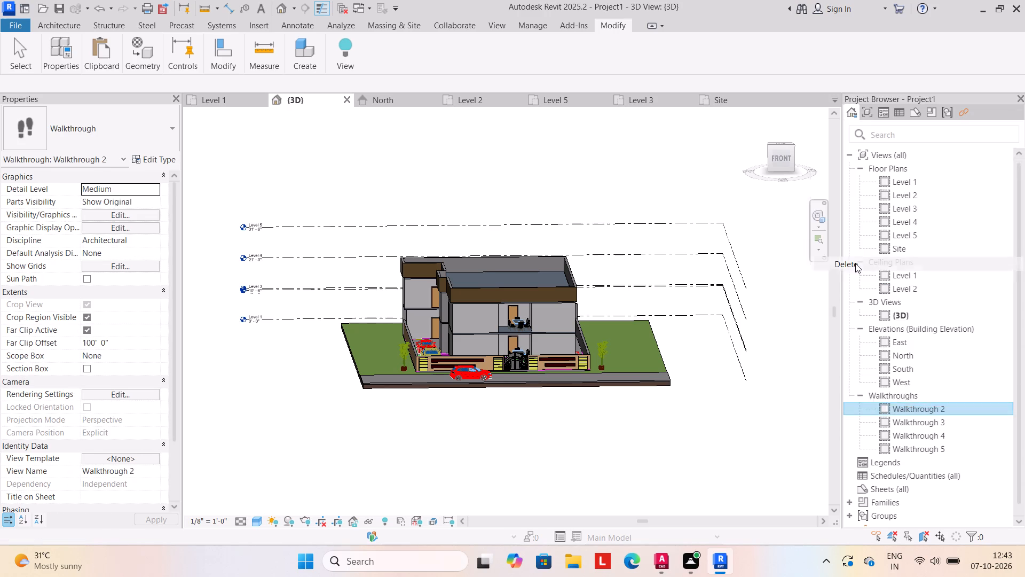
right_click(889, 408)
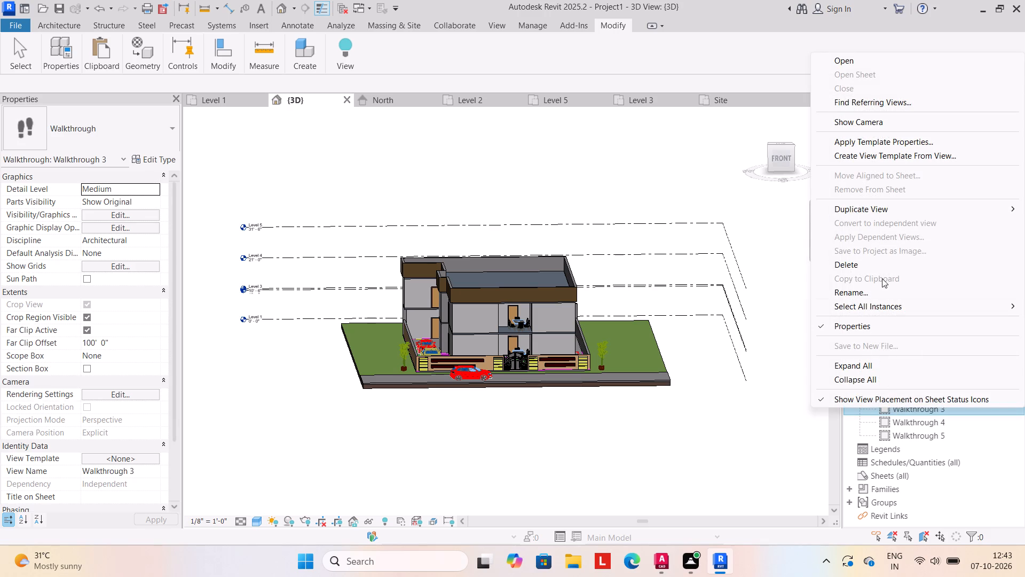
left_click(853, 261)
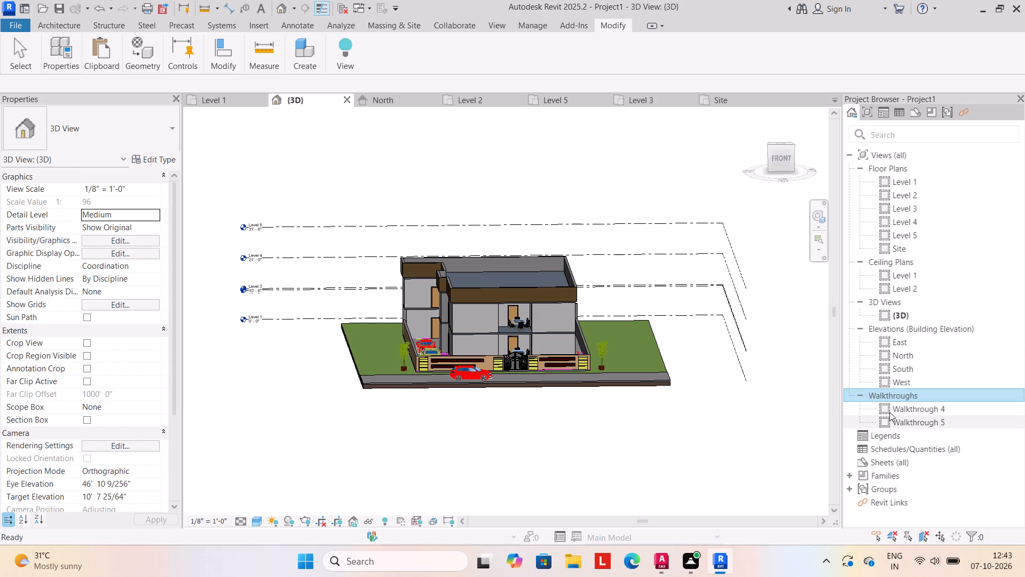
right_click(892, 407)
left_click(859, 261)
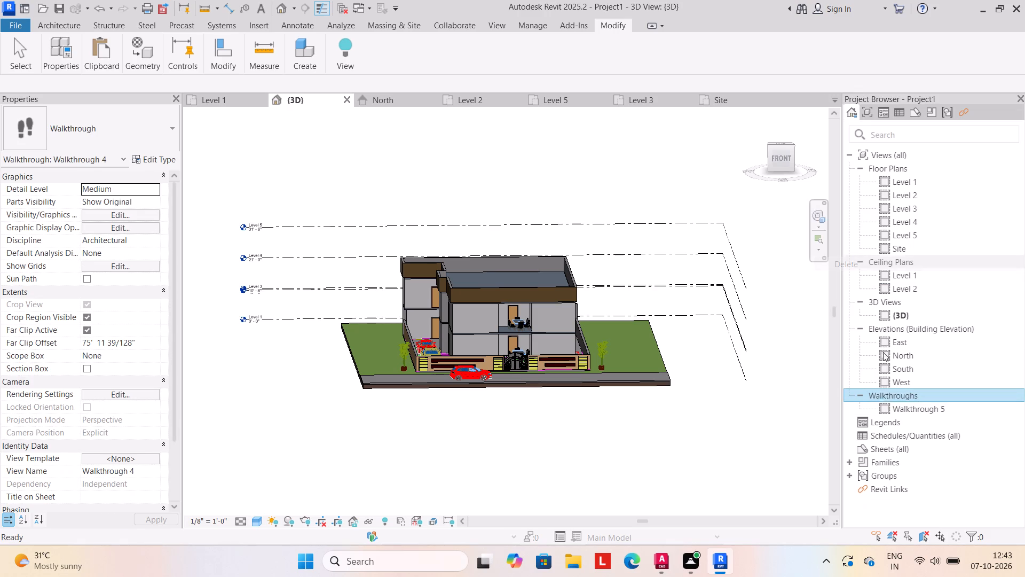
right_click(898, 408)
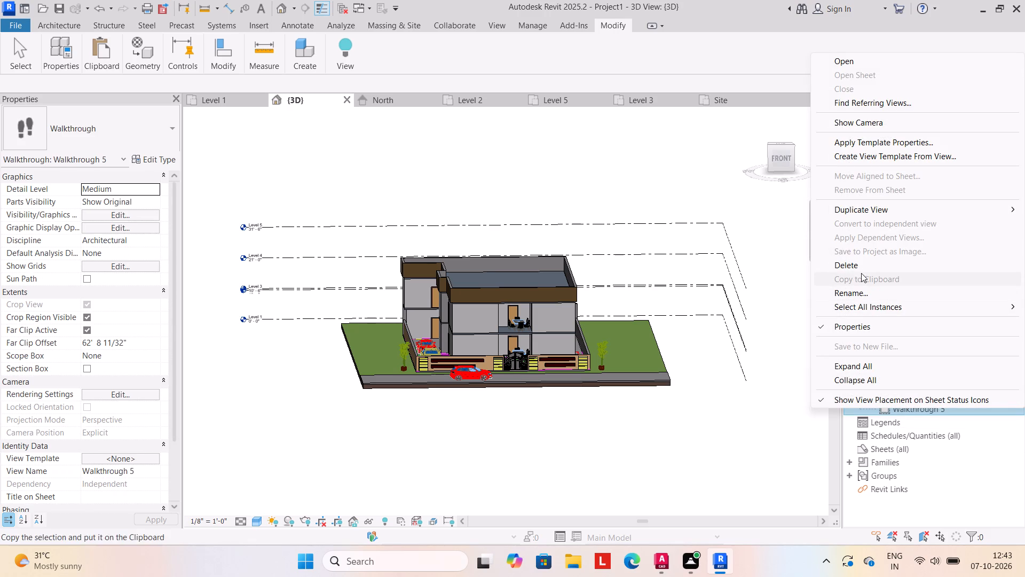
left_click(859, 268)
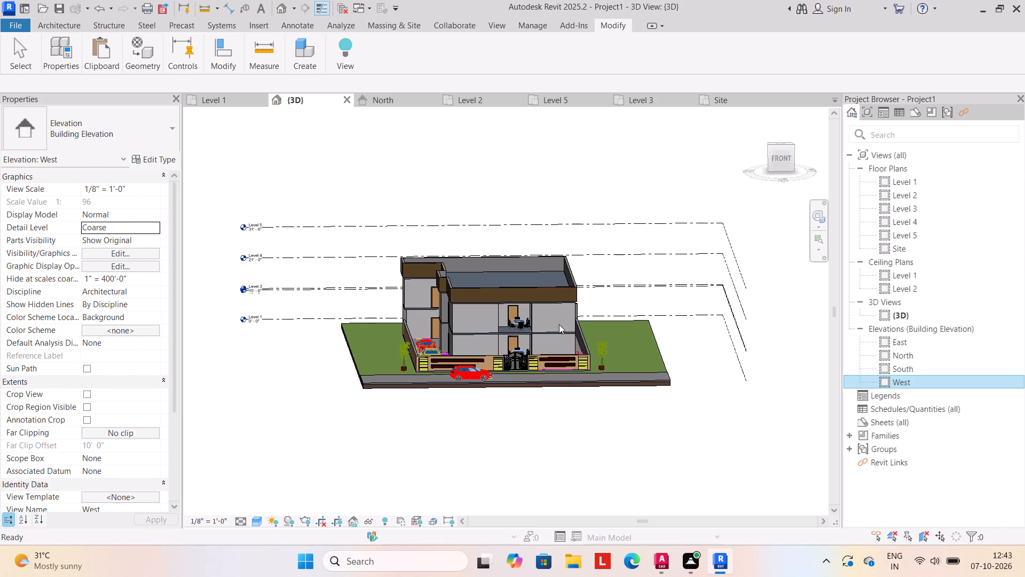
left_click(620, 24)
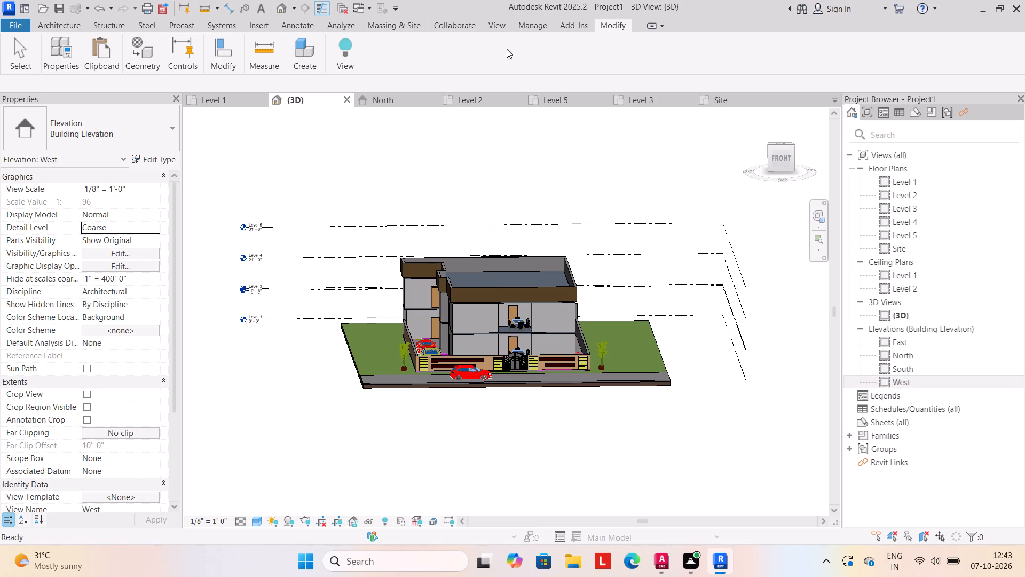
Create a walkthrough in the Site plan with five key frames, from the plot's north-west corner past the cars and front gate to behind the house.
left_click(290, 9)
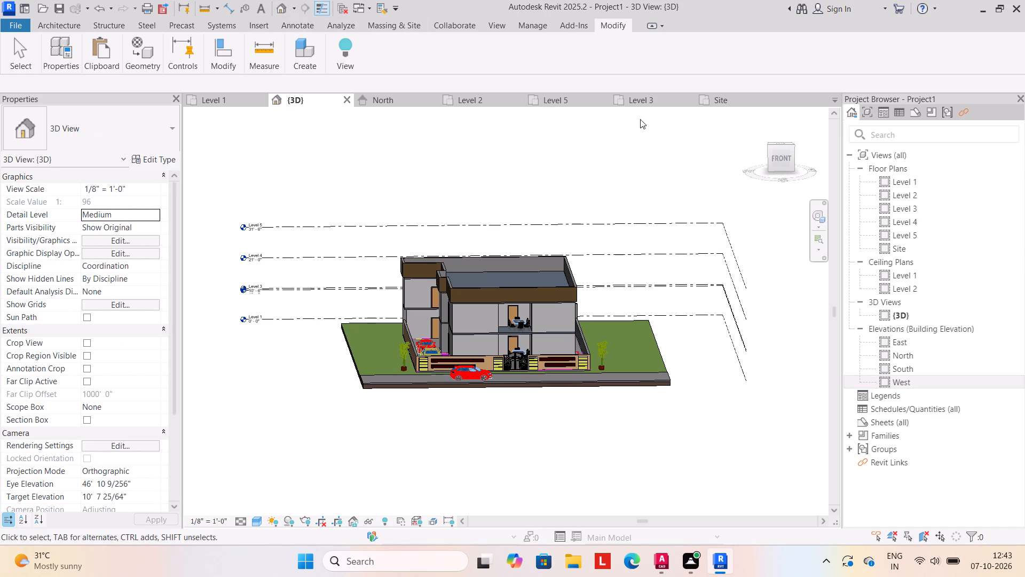
left_click(726, 98)
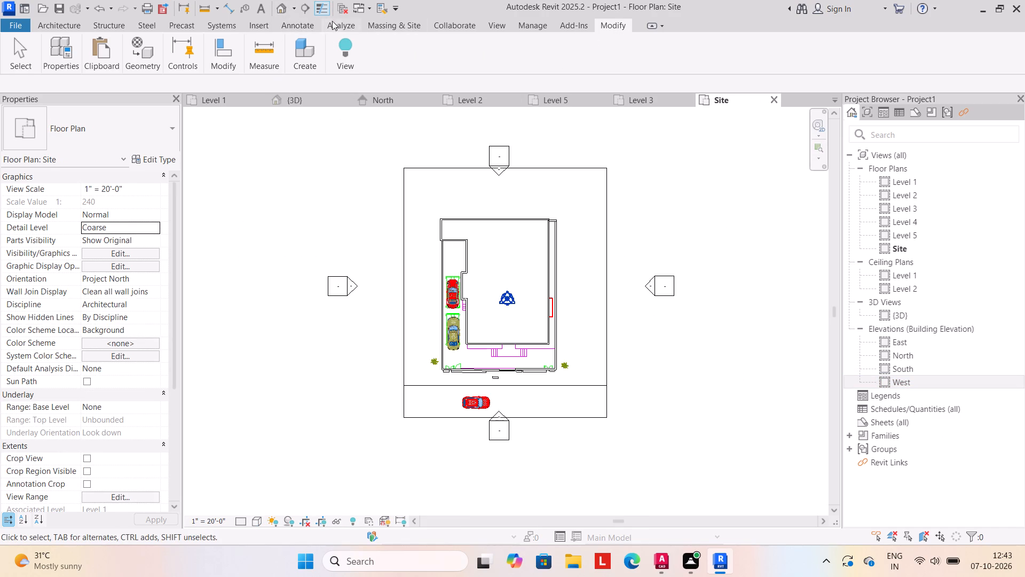
left_click(295, 9)
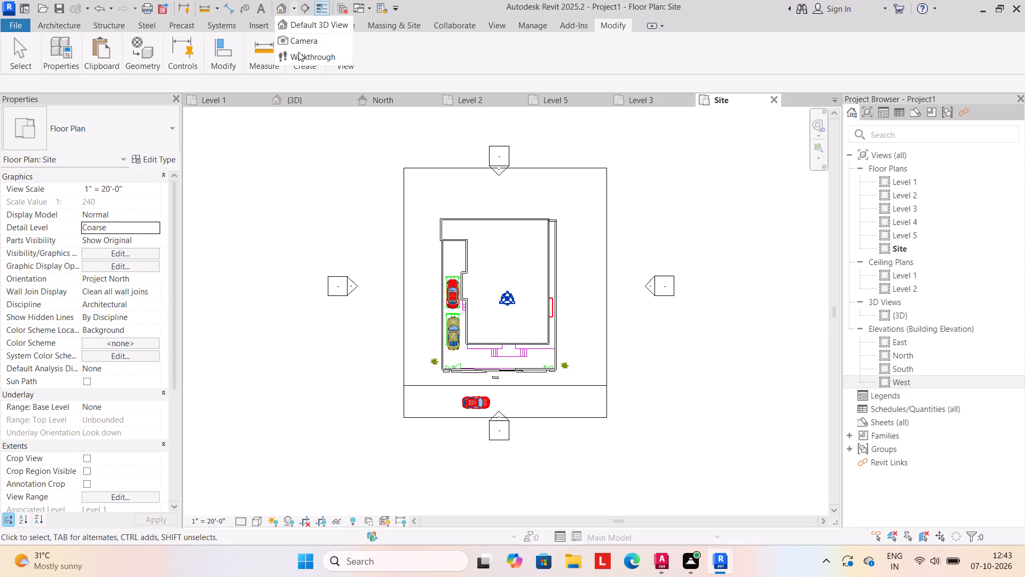
left_click(298, 52)
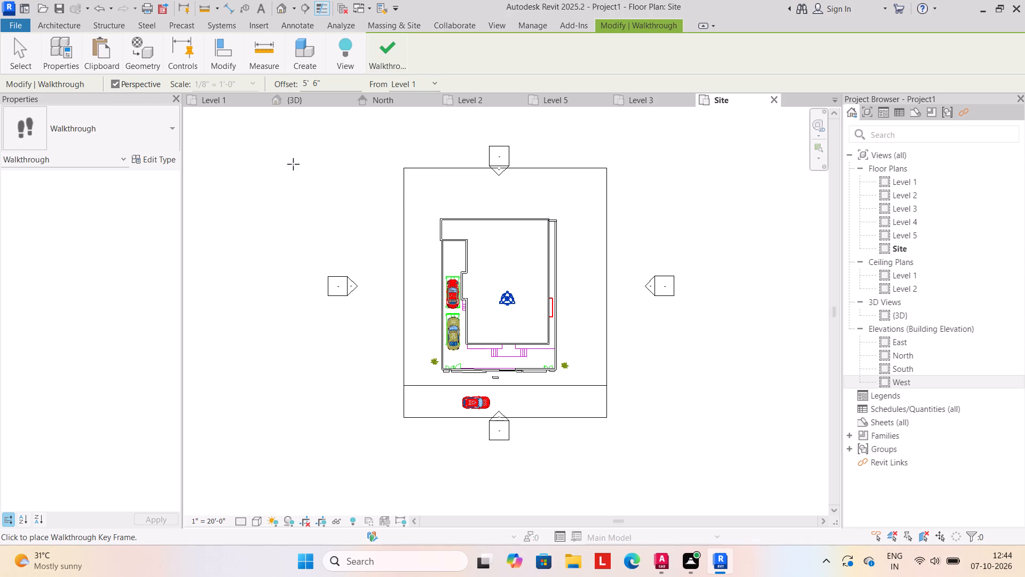
left_click(655, 24)
left_click(409, 201)
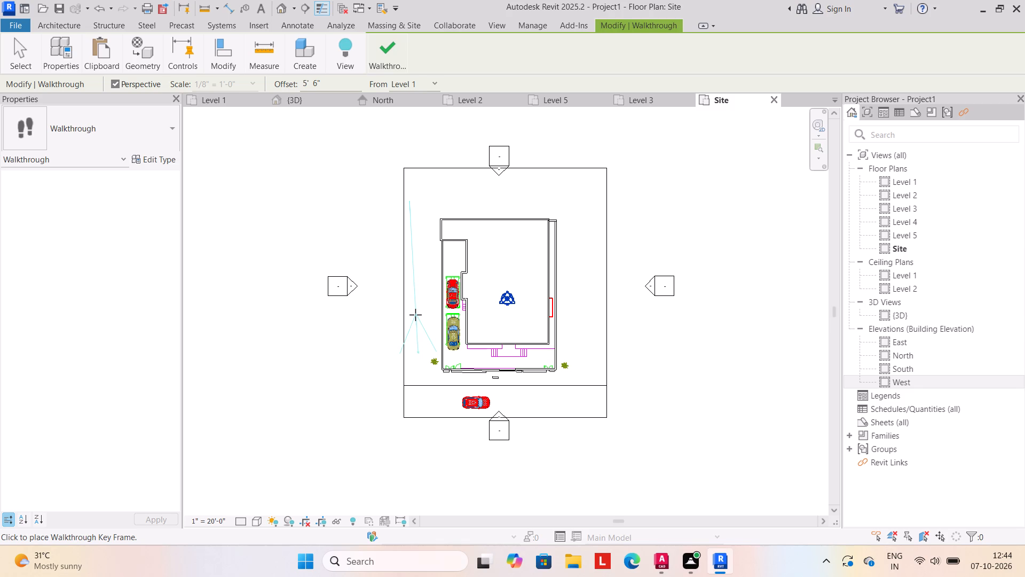
left_click(415, 319)
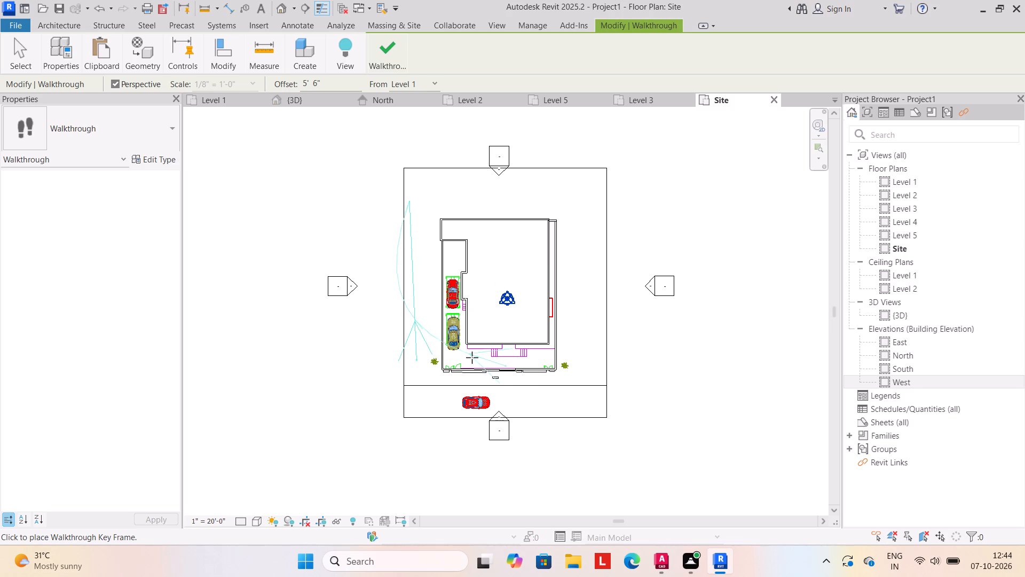
left_click(506, 385)
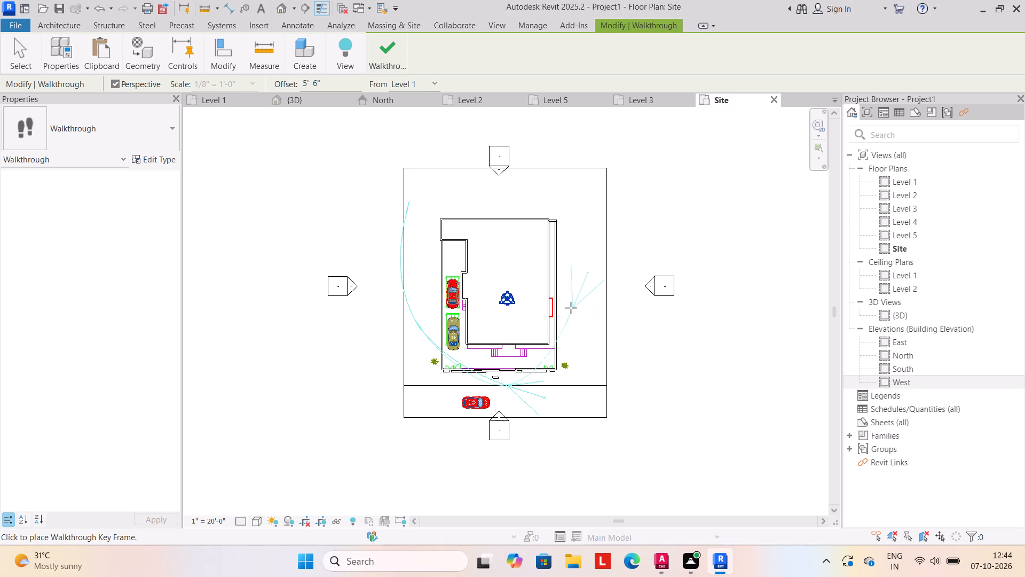
left_click(571, 307)
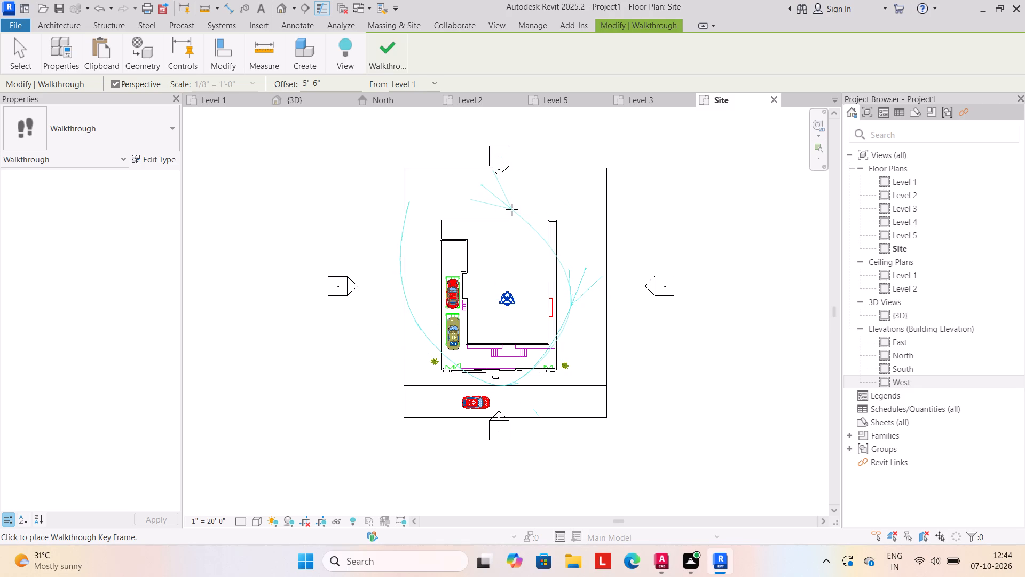
left_click(512, 209)
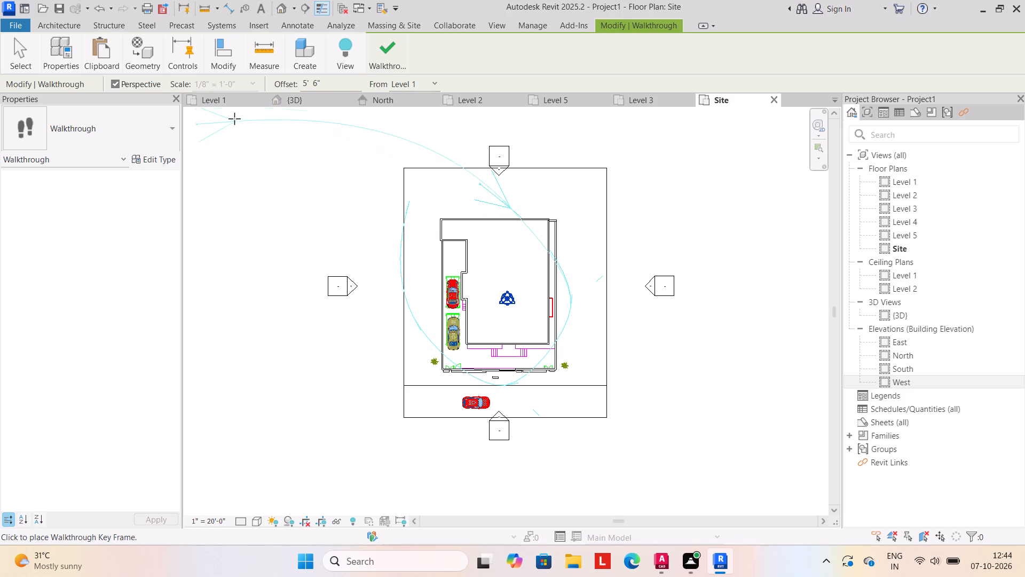
key("Escape")
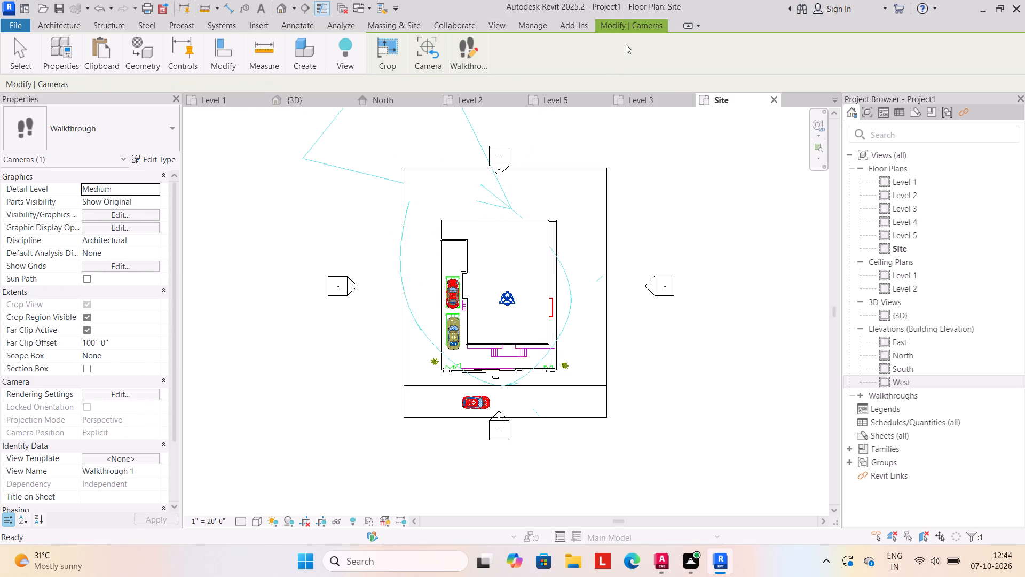
Open the new walkthrough's path for editing in the Site plan.
left_click(645, 22)
left_click(610, 24)
left_click(611, 26)
triple_click(655, 28)
left_click(655, 28)
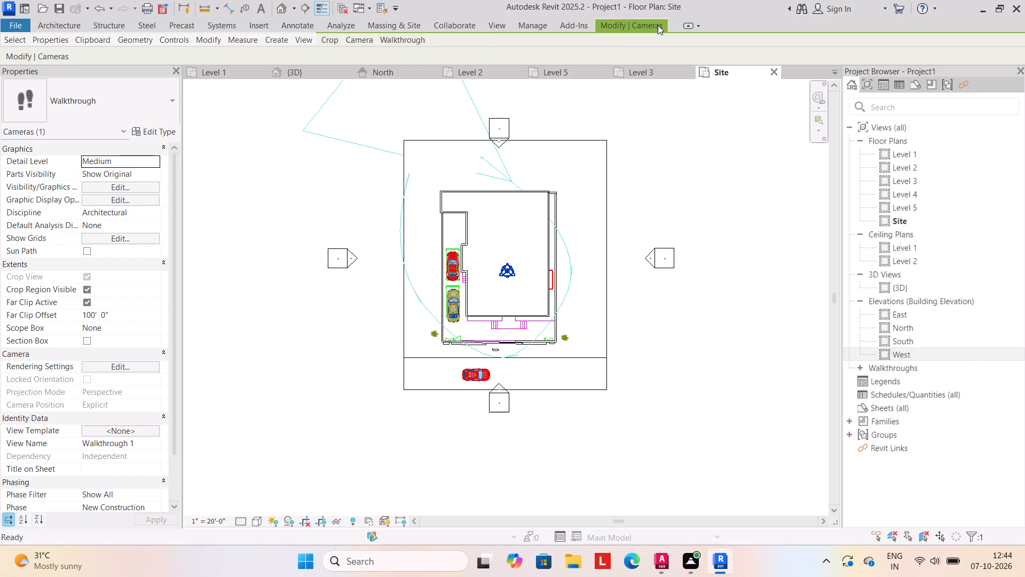
triple_click(732, 27)
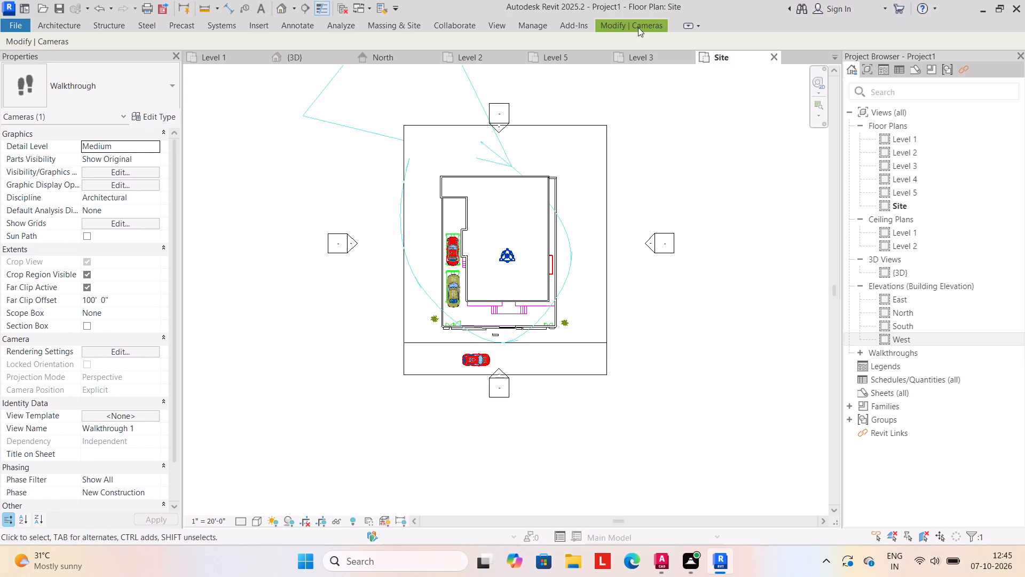
left_click(610, 22)
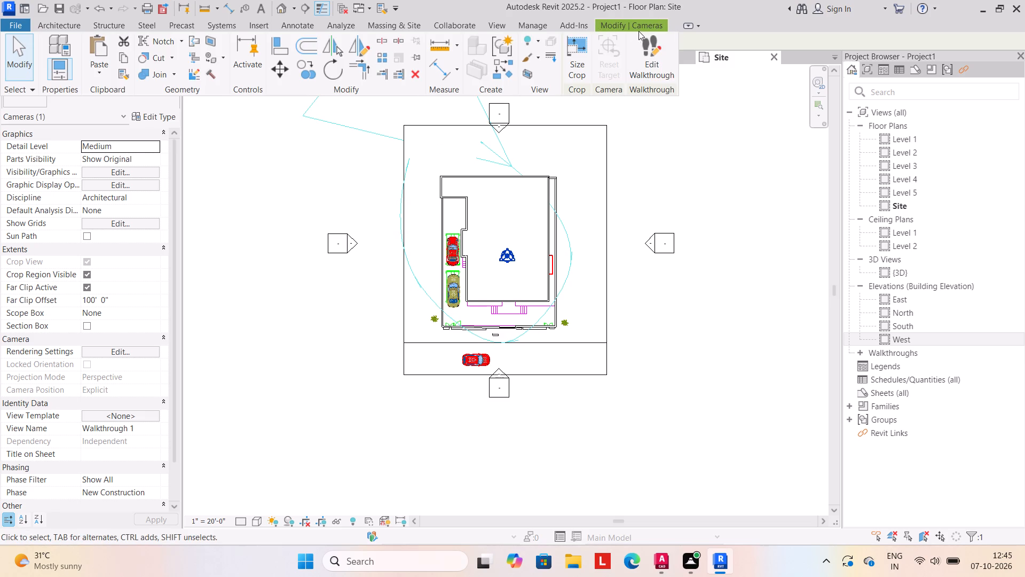
left_click(651, 54)
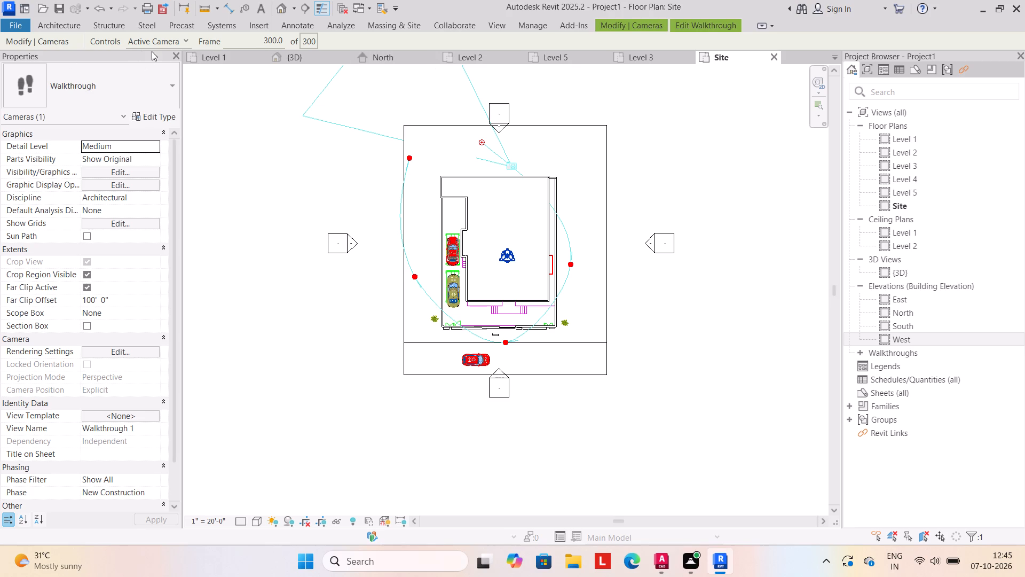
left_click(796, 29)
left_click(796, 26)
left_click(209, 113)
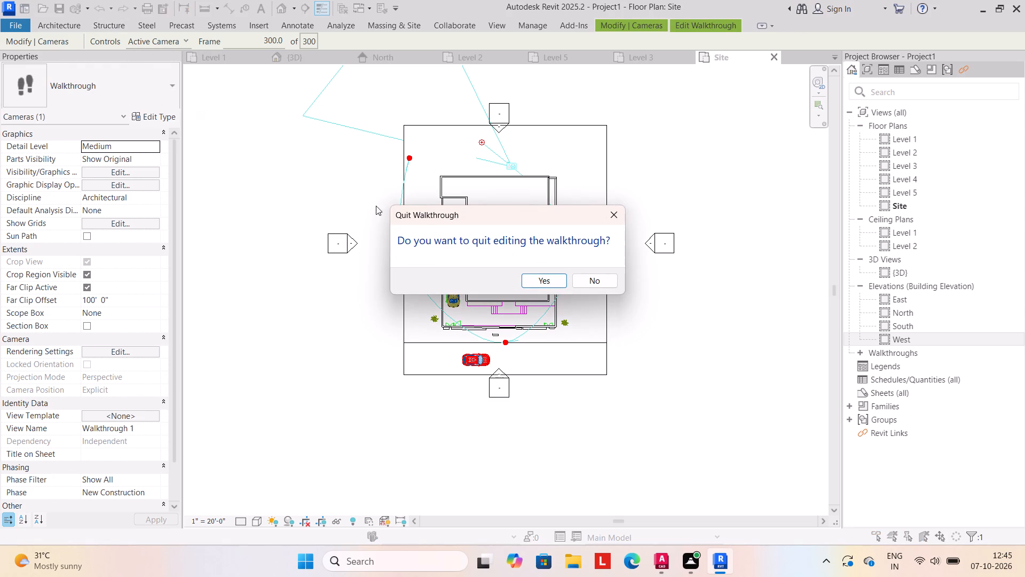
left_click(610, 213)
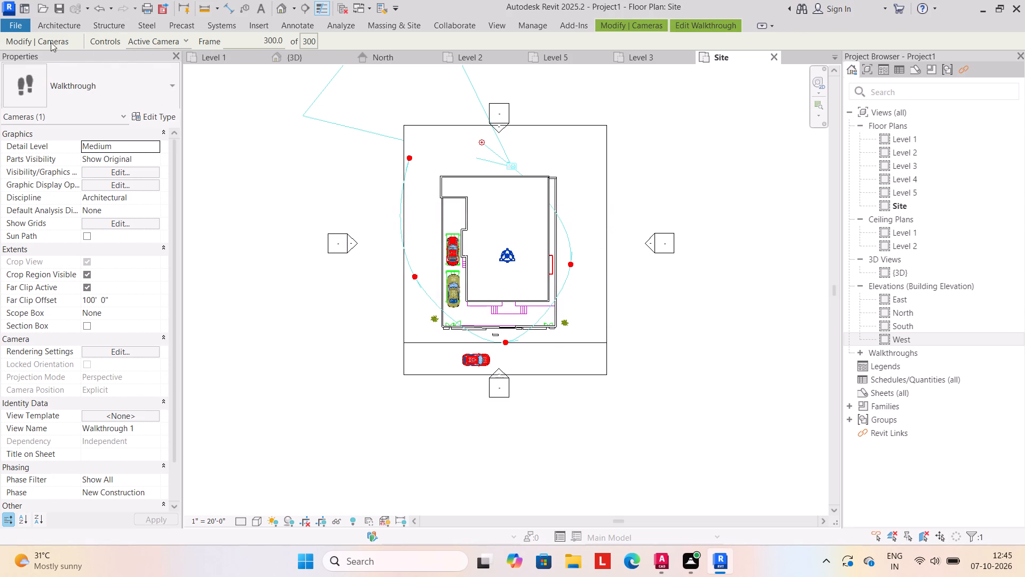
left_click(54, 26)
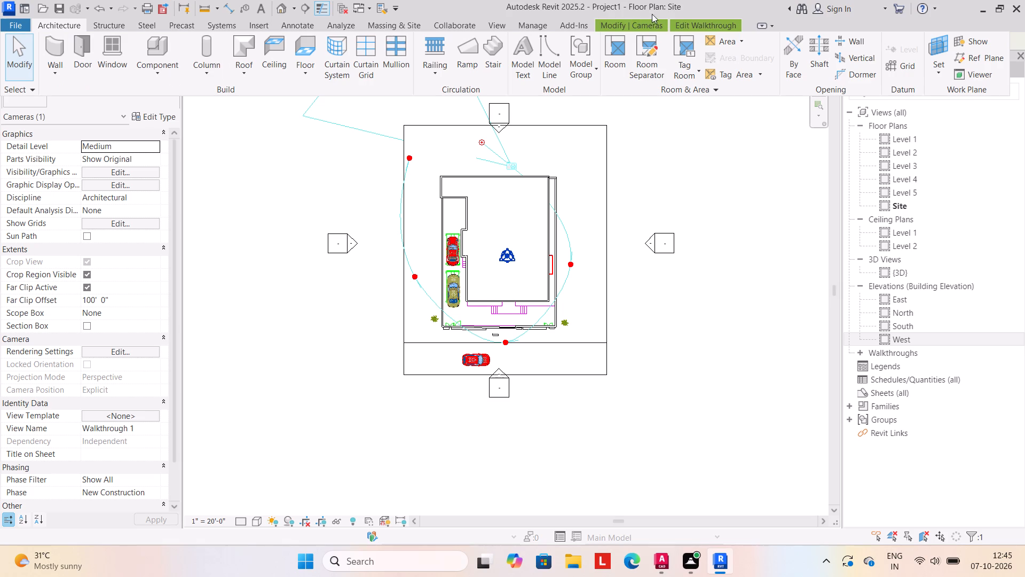
Go back to the walkthrough's first key frame, at frame 1, and turn its camera toward the house.
left_click(706, 24)
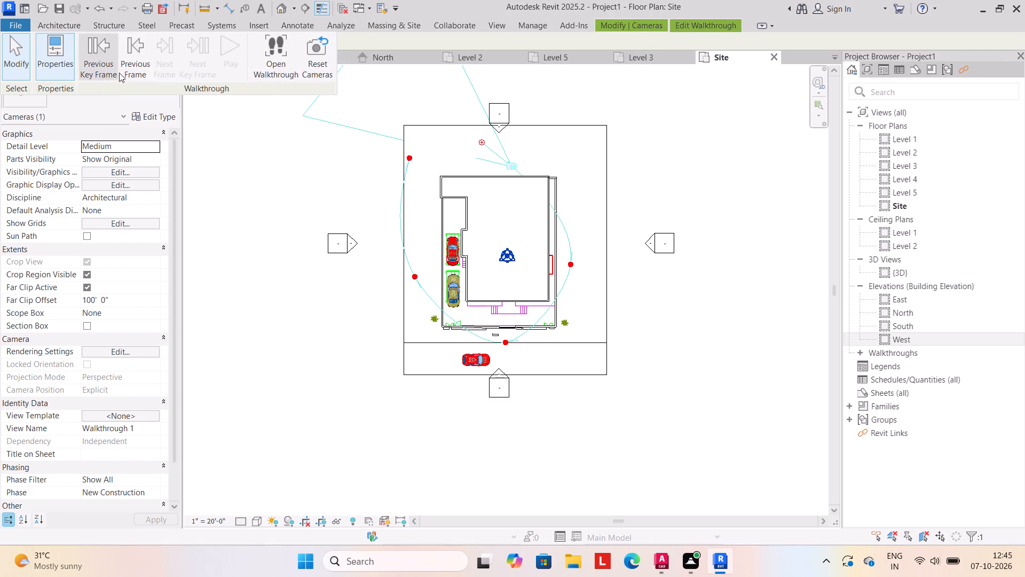
left_click(113, 46)
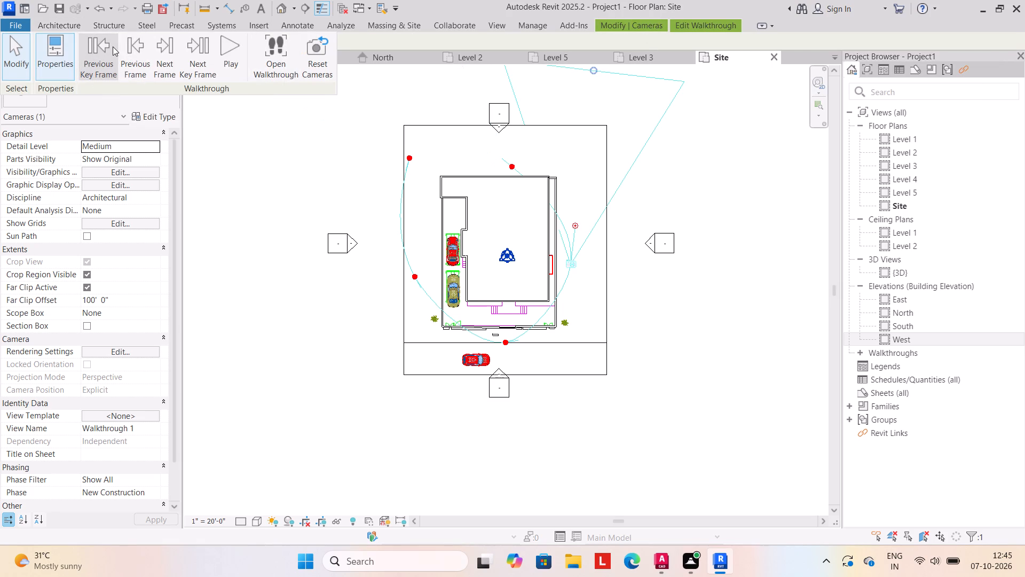
left_click(113, 46)
left_click(113, 46)
left_click(111, 45)
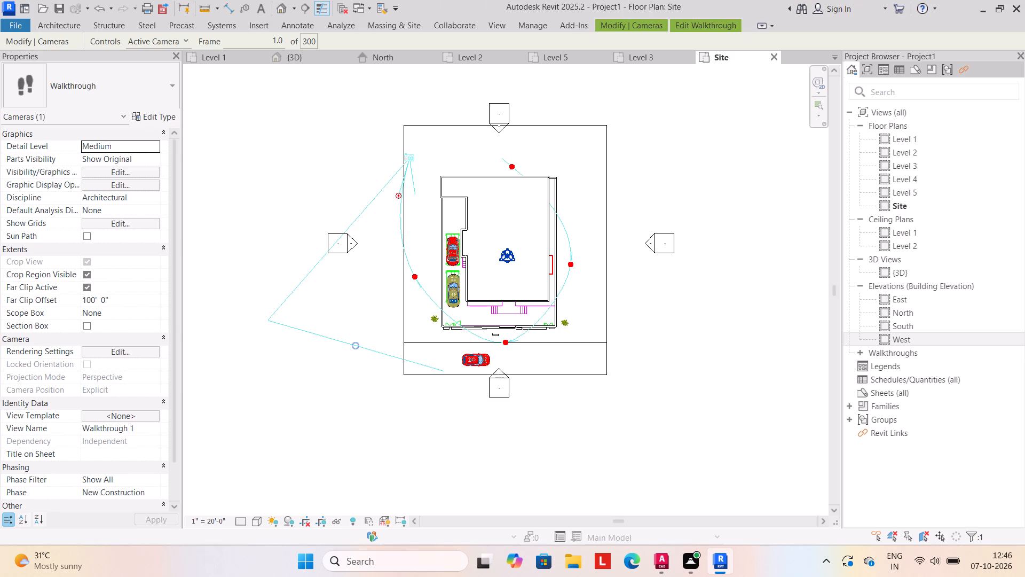
left_click_drag(1, 48, 301, 151)
left_click_drag(398, 193, 475, 202)
scroll(433, 259, "down", 2)
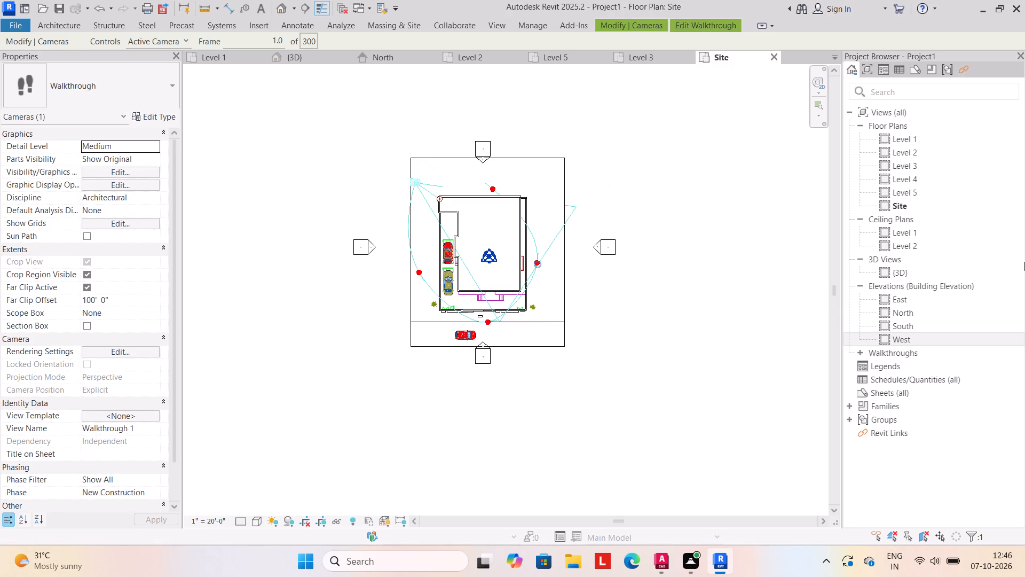
scroll(1024, 313, "up", 1)
left_click(582, 107)
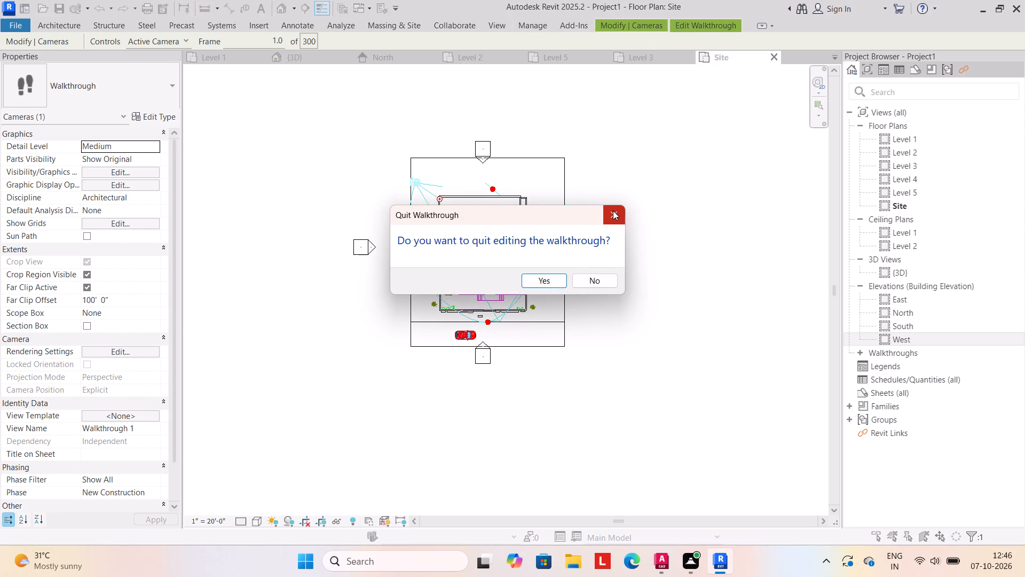
left_click(613, 210)
Advance the walkthrough by a single frame to frame 2.
left_click(688, 23)
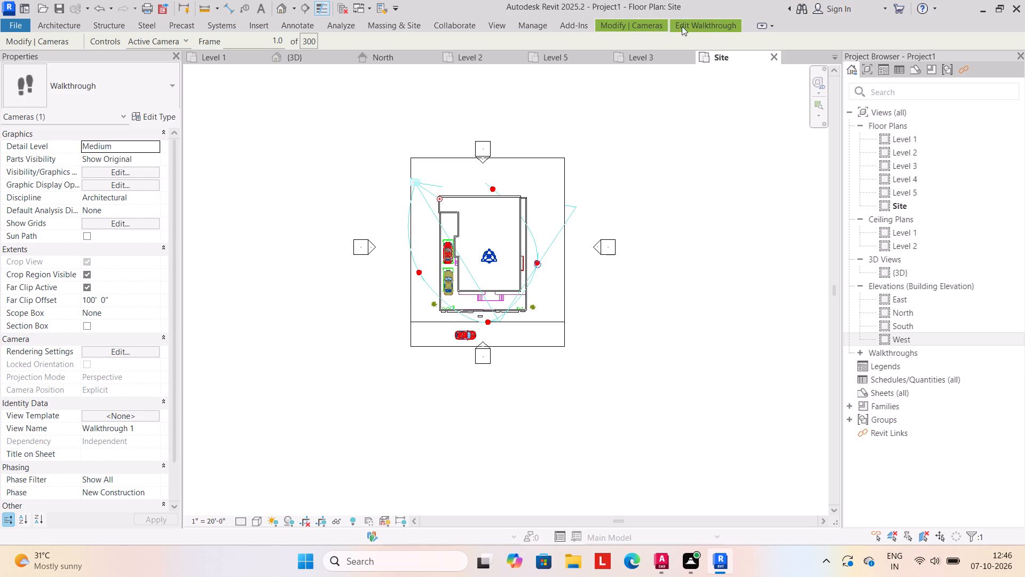
left_click(168, 48)
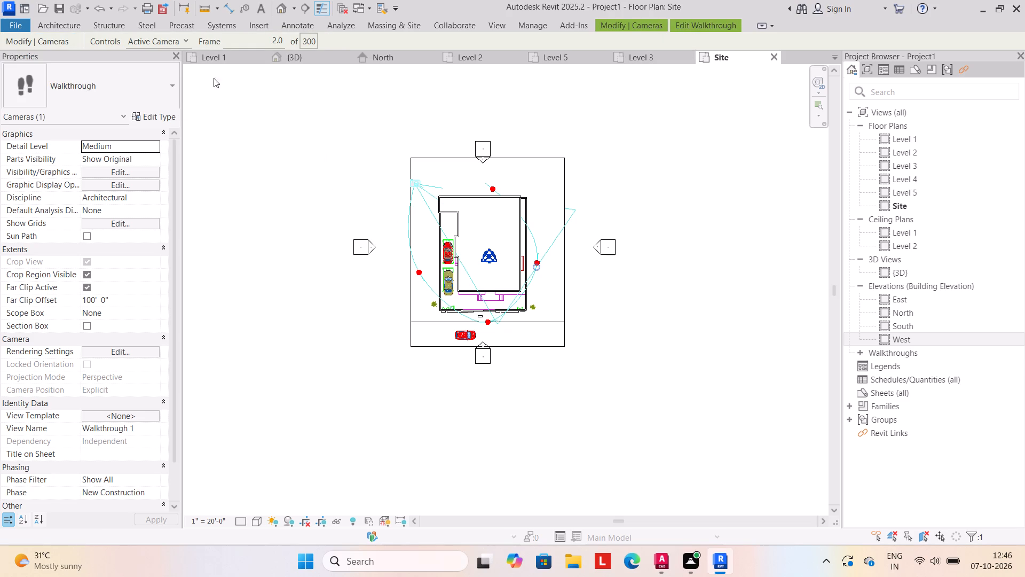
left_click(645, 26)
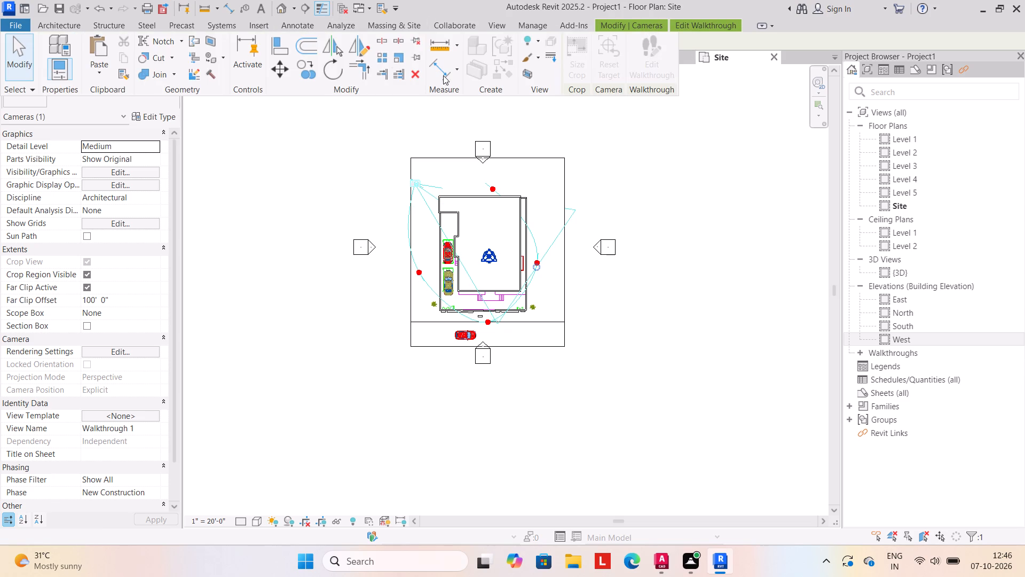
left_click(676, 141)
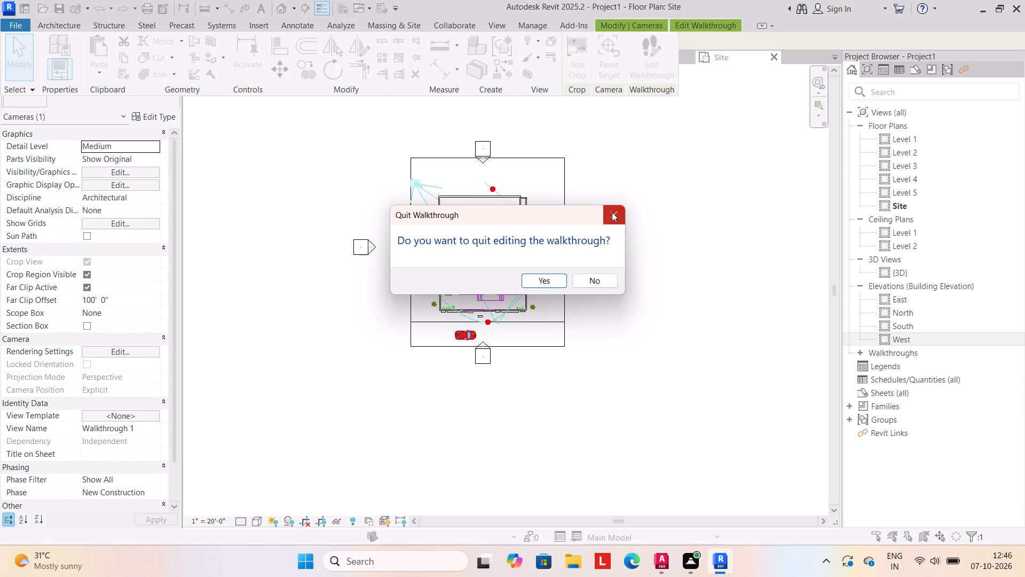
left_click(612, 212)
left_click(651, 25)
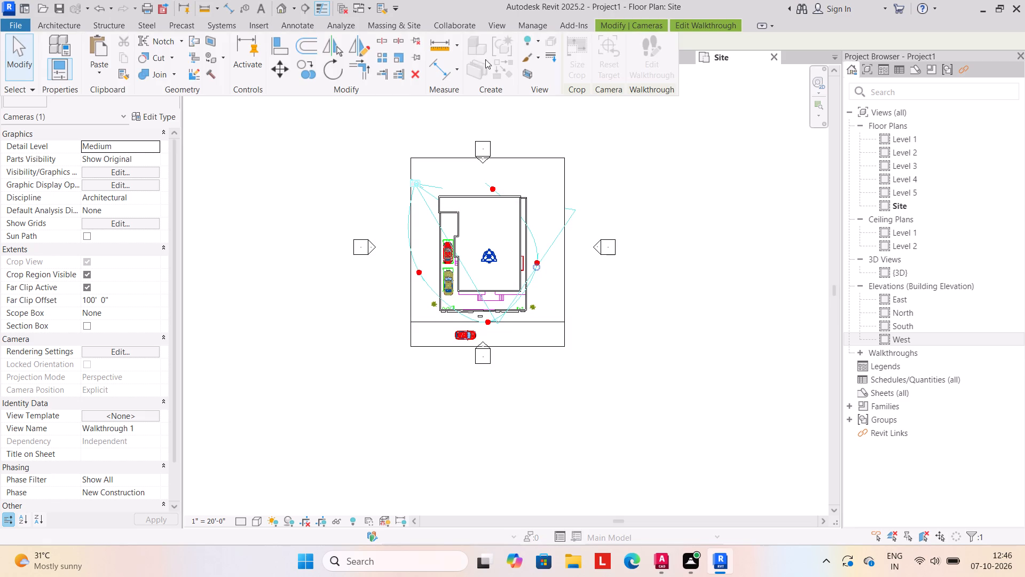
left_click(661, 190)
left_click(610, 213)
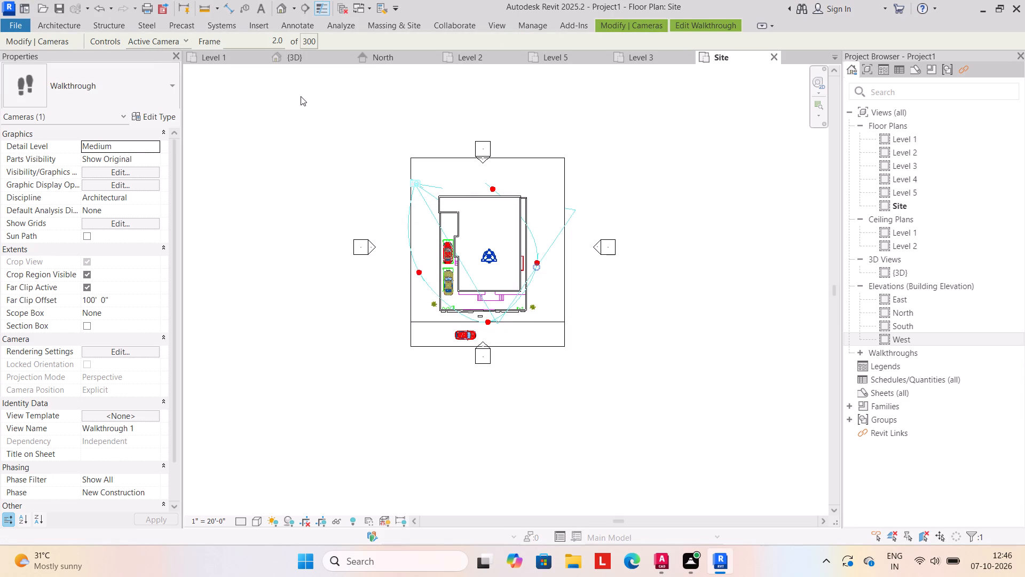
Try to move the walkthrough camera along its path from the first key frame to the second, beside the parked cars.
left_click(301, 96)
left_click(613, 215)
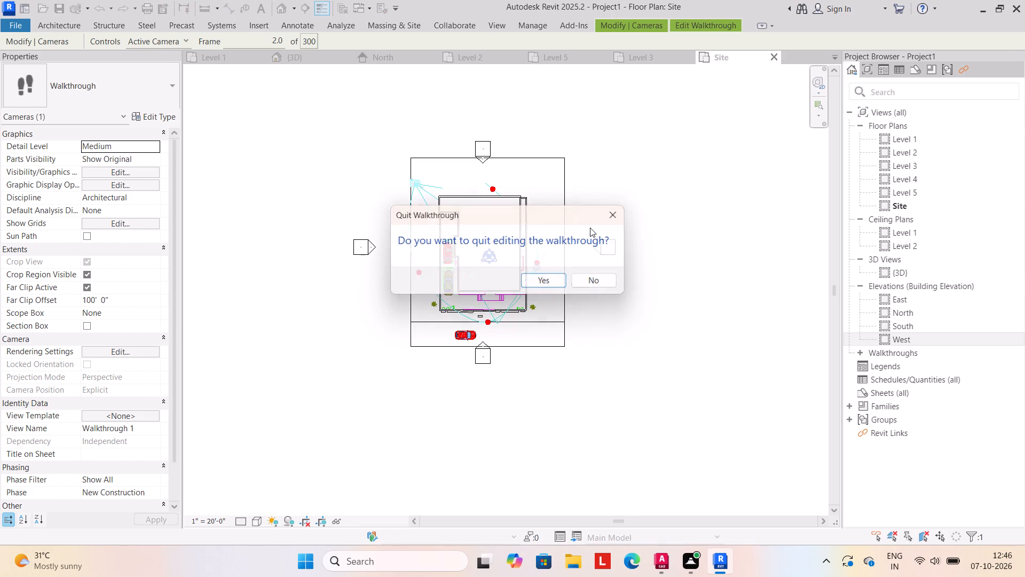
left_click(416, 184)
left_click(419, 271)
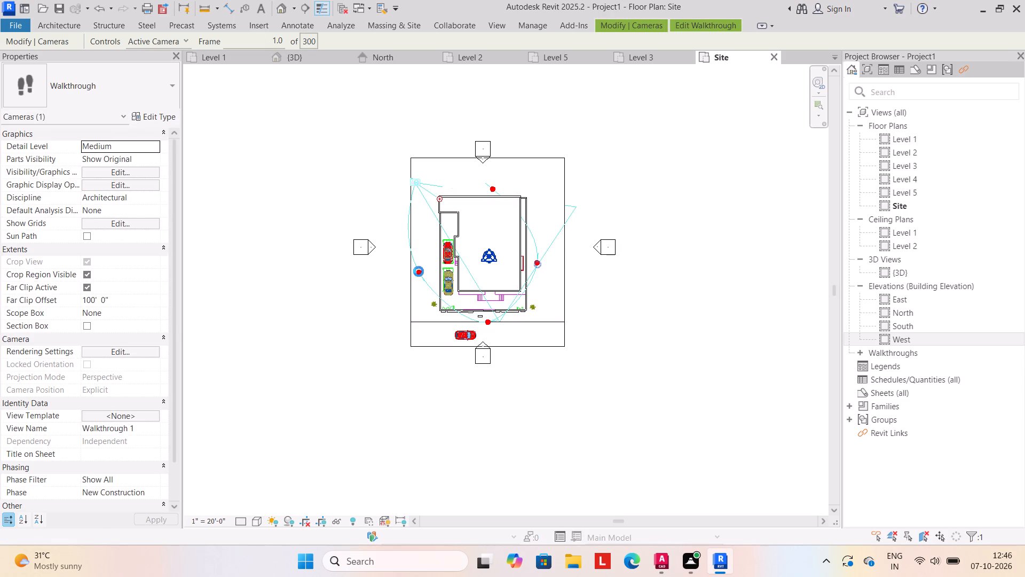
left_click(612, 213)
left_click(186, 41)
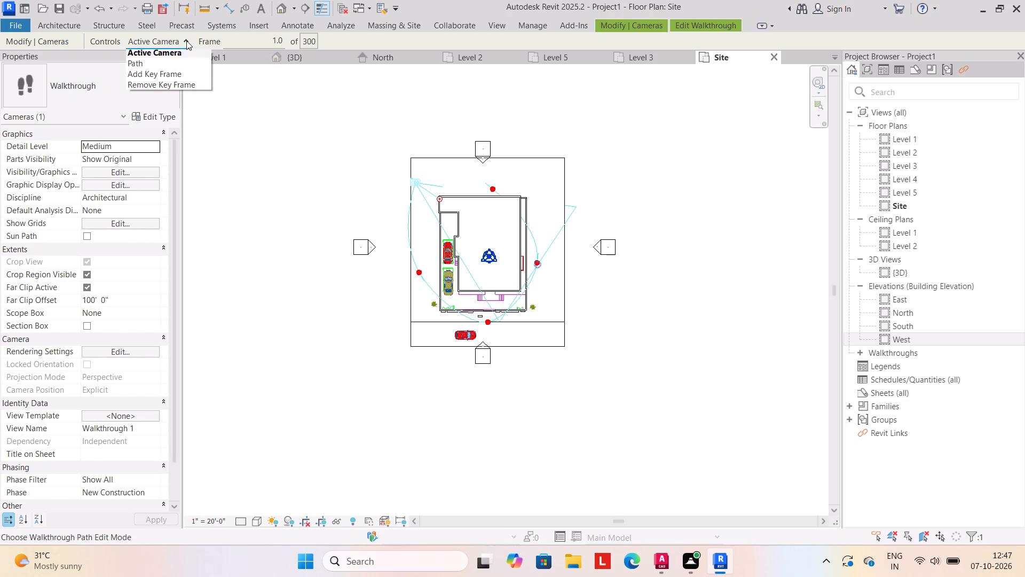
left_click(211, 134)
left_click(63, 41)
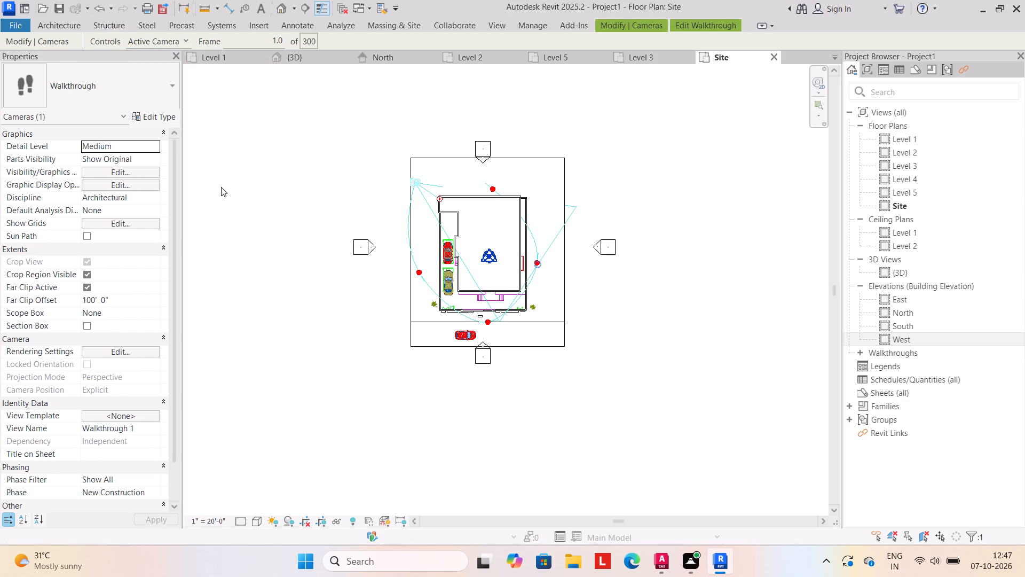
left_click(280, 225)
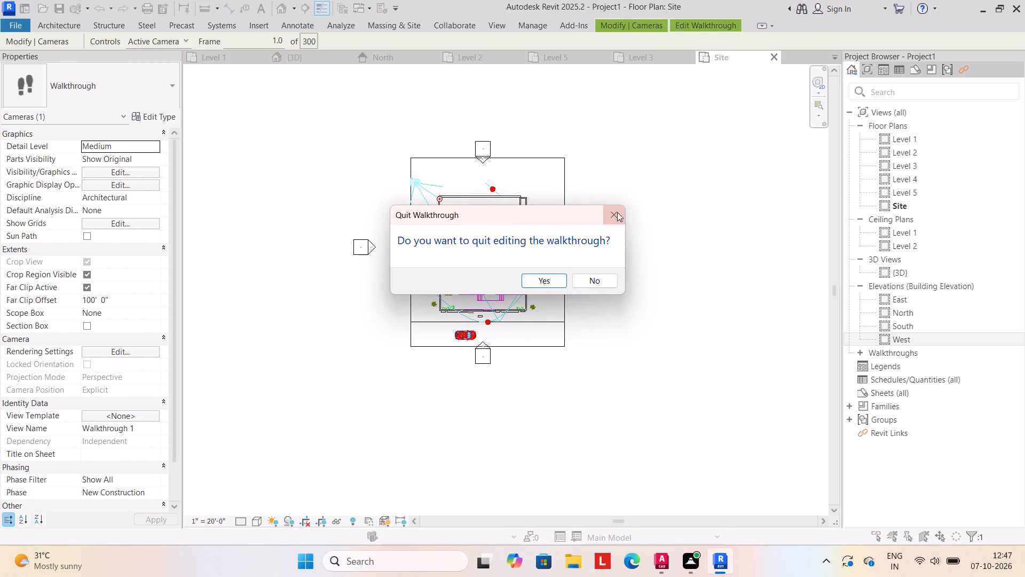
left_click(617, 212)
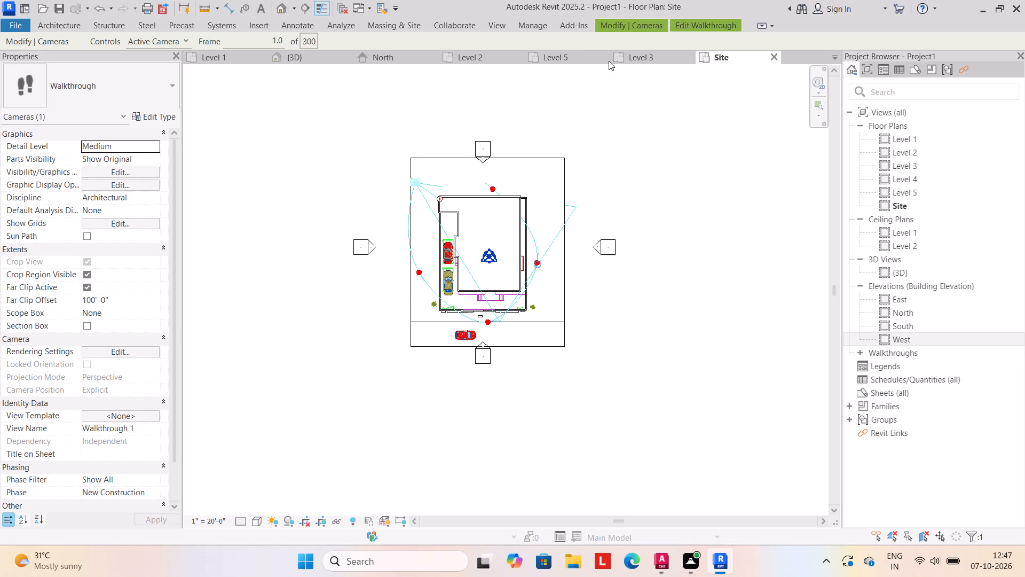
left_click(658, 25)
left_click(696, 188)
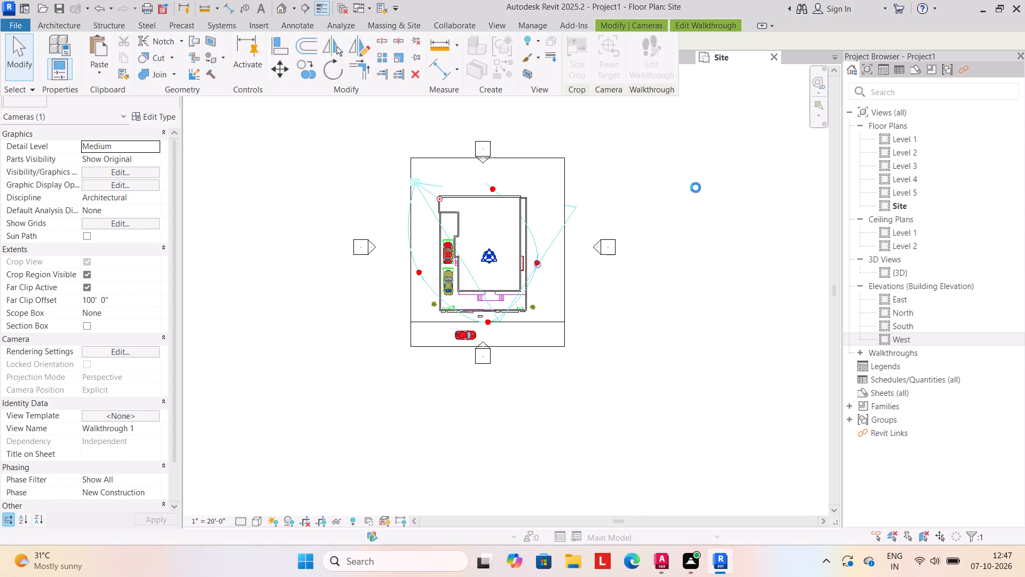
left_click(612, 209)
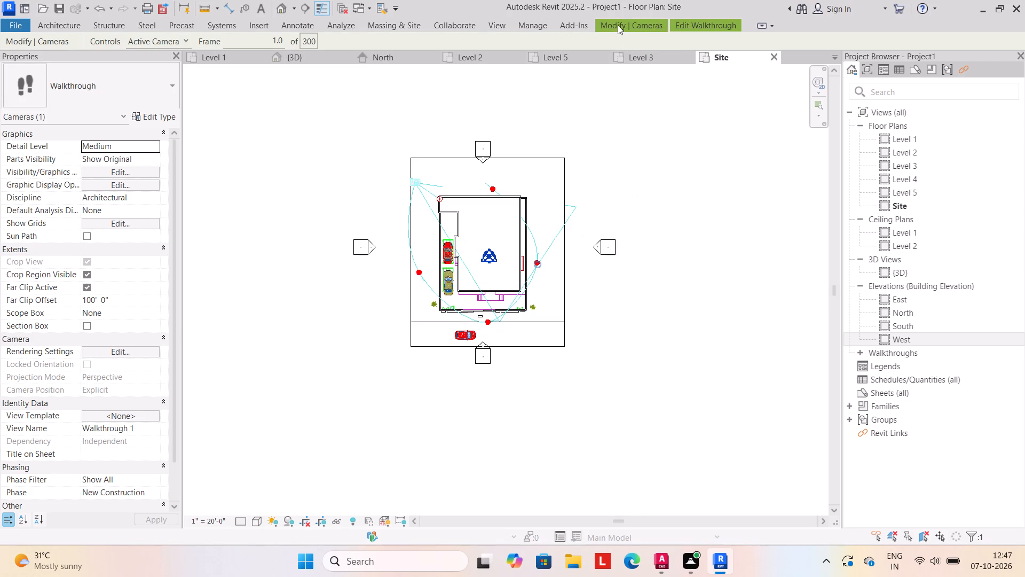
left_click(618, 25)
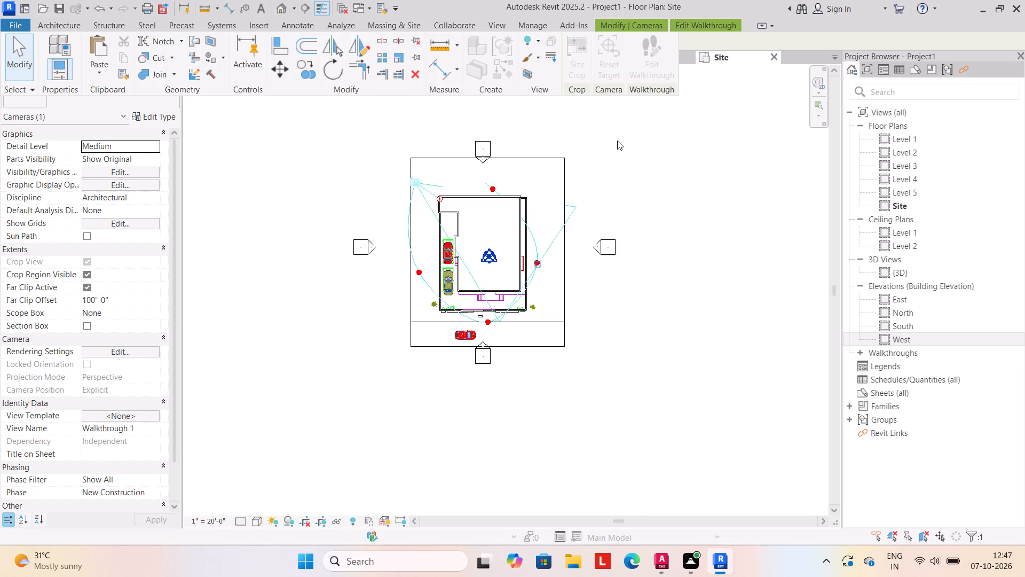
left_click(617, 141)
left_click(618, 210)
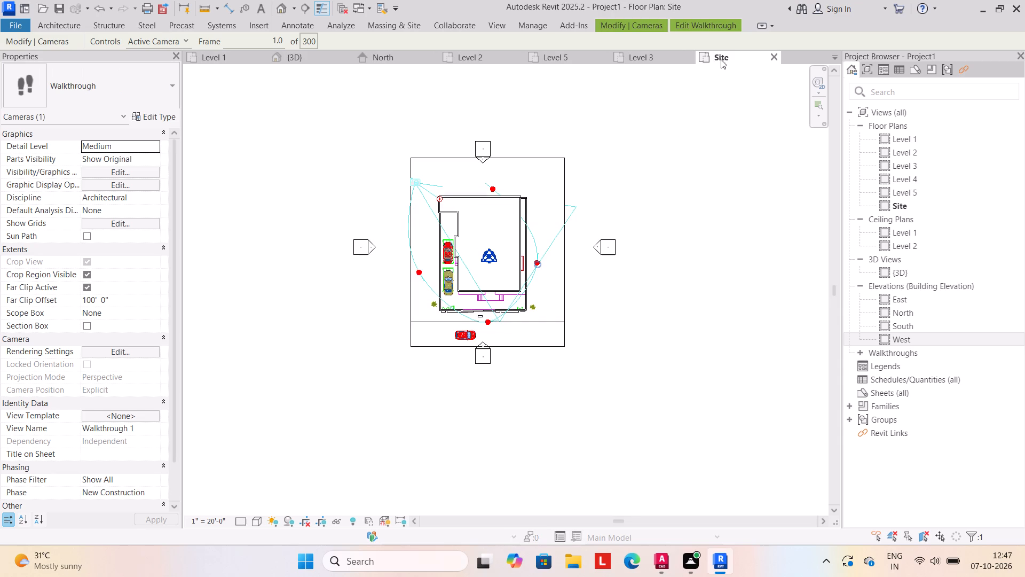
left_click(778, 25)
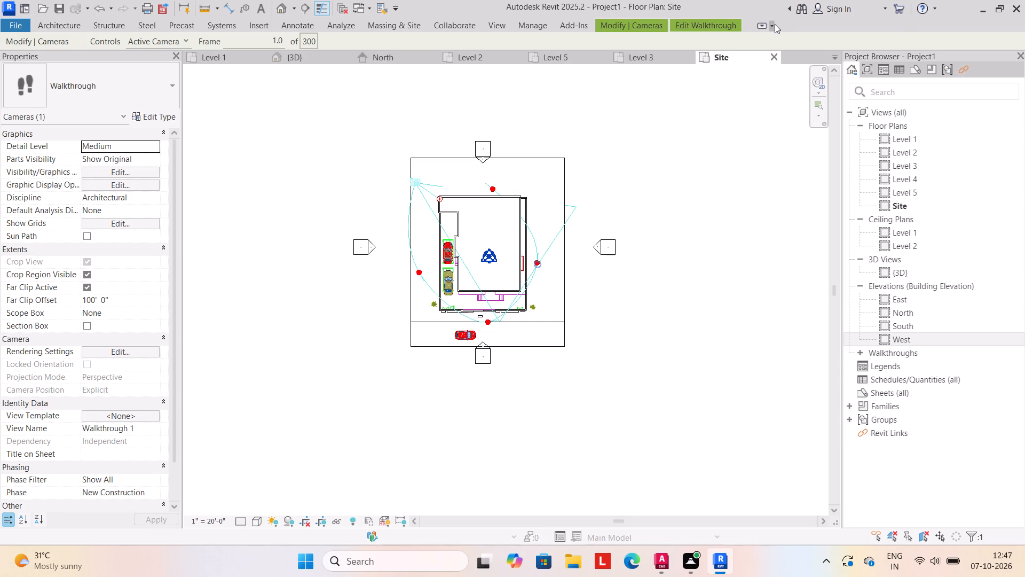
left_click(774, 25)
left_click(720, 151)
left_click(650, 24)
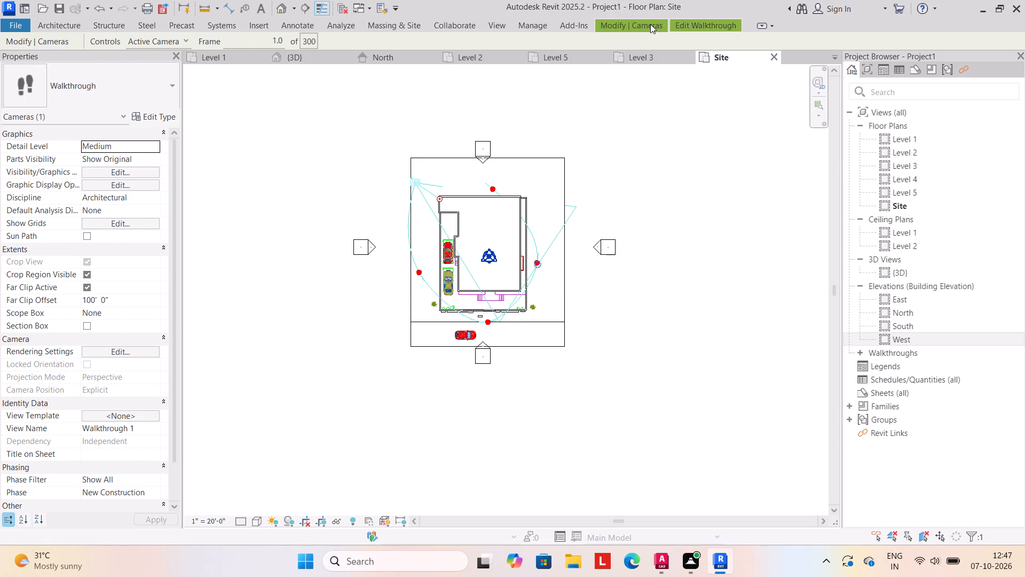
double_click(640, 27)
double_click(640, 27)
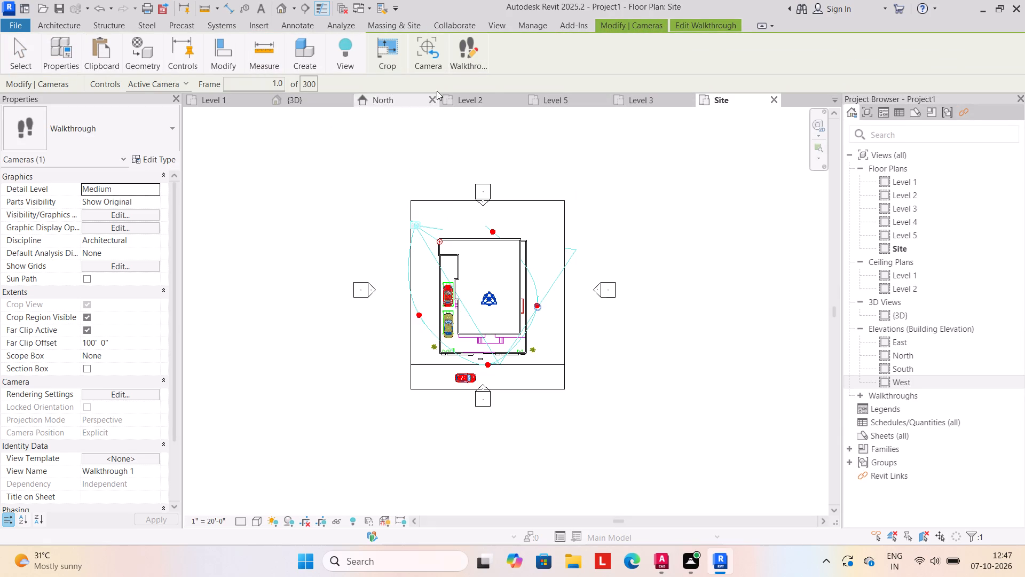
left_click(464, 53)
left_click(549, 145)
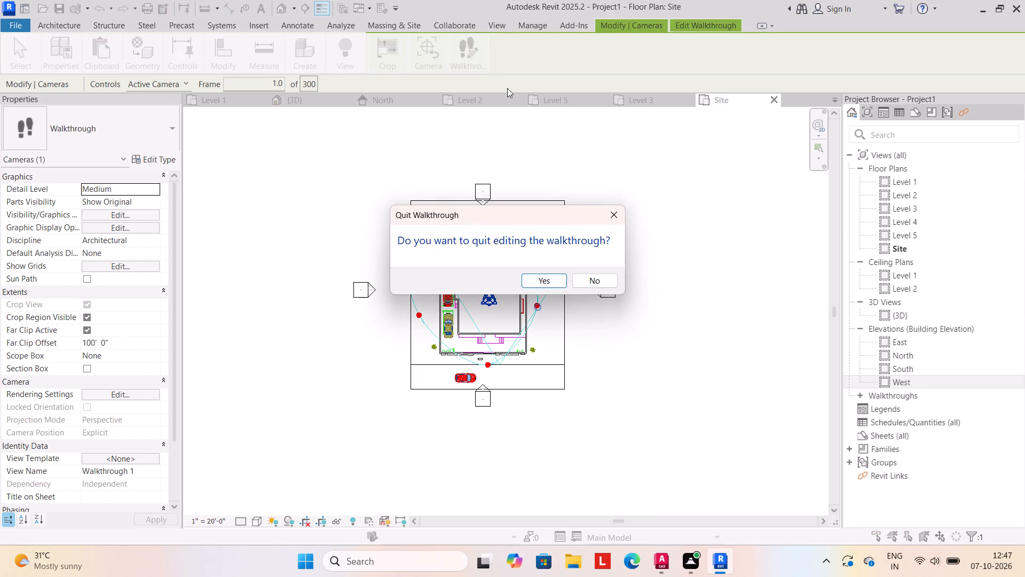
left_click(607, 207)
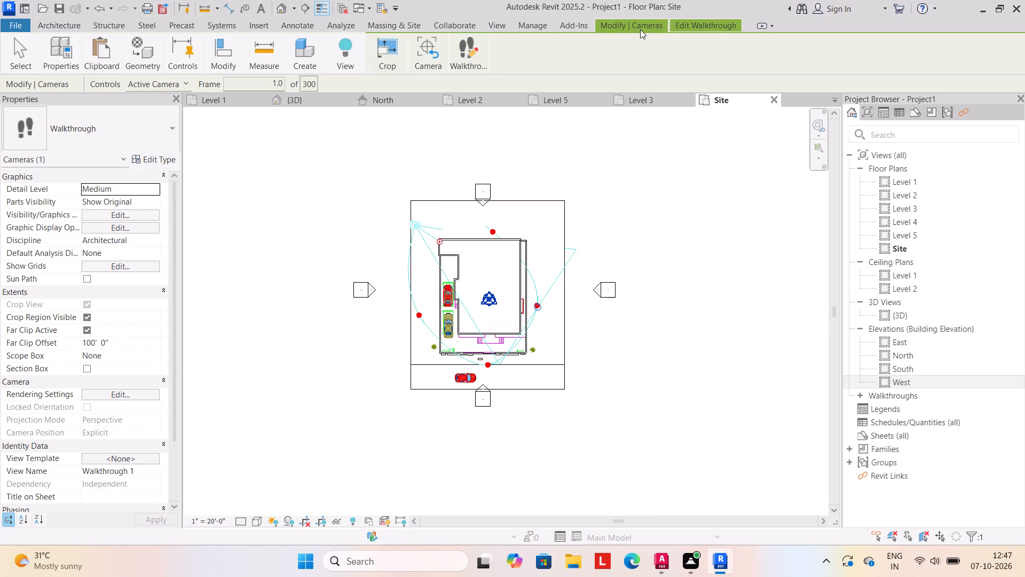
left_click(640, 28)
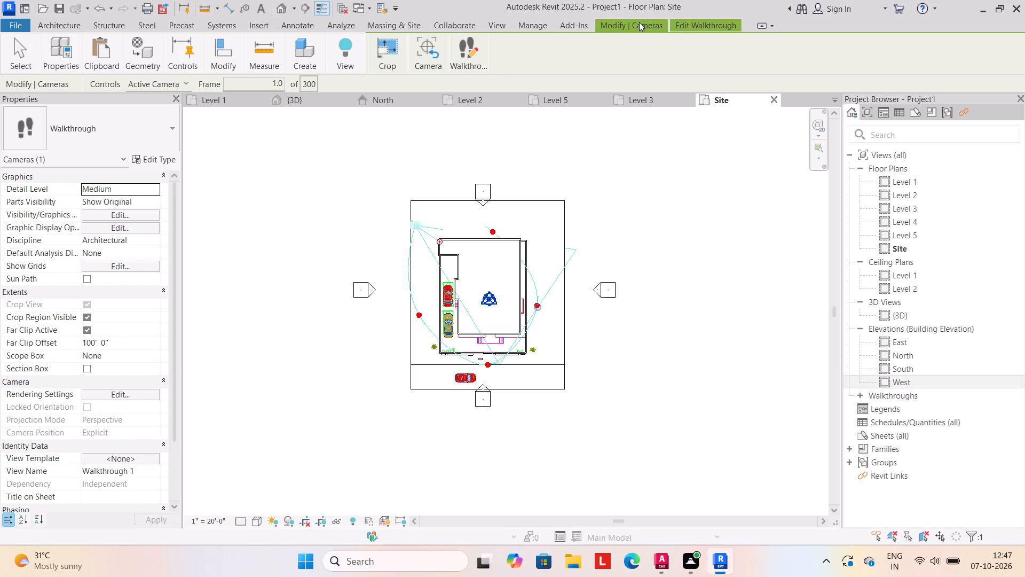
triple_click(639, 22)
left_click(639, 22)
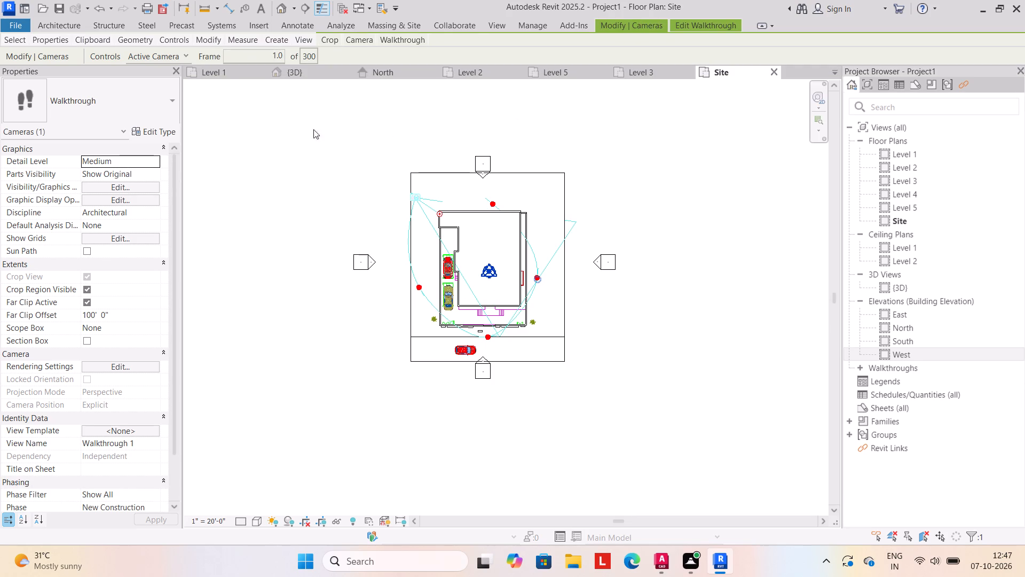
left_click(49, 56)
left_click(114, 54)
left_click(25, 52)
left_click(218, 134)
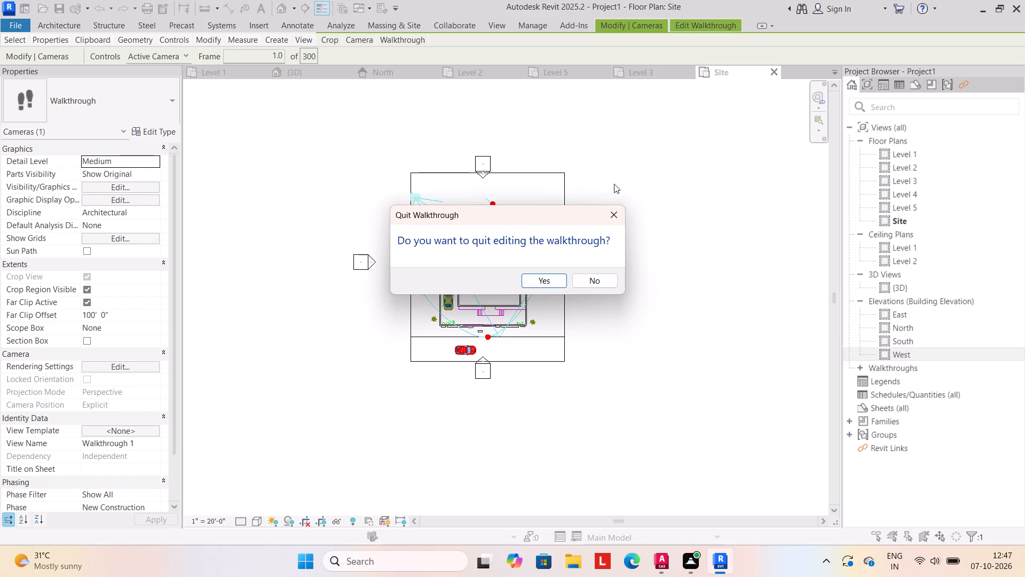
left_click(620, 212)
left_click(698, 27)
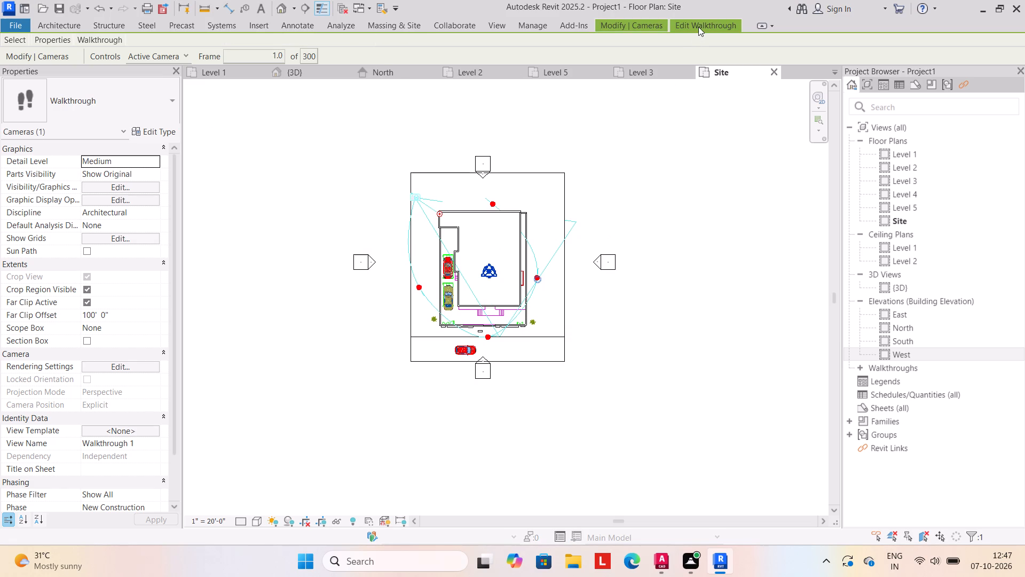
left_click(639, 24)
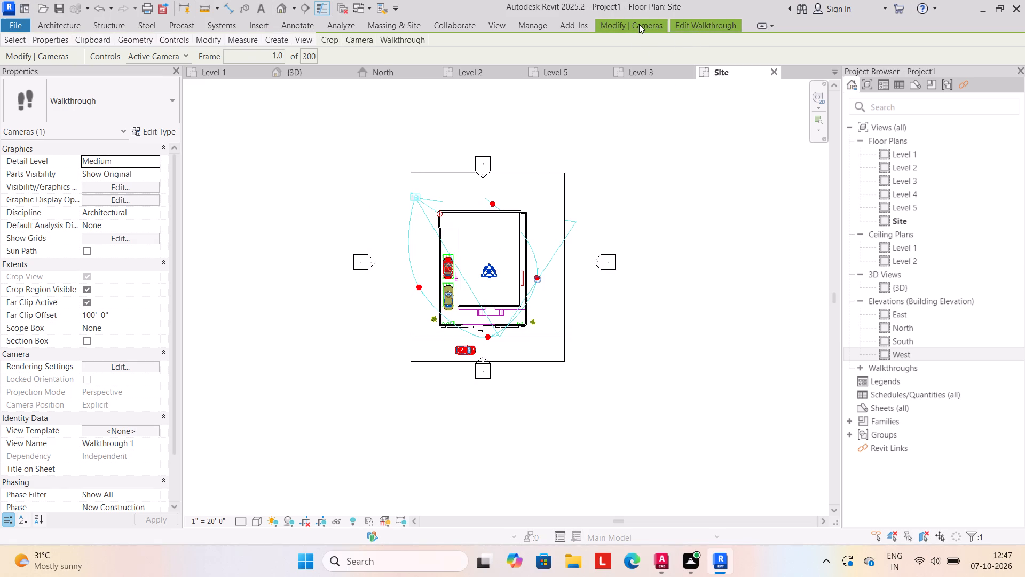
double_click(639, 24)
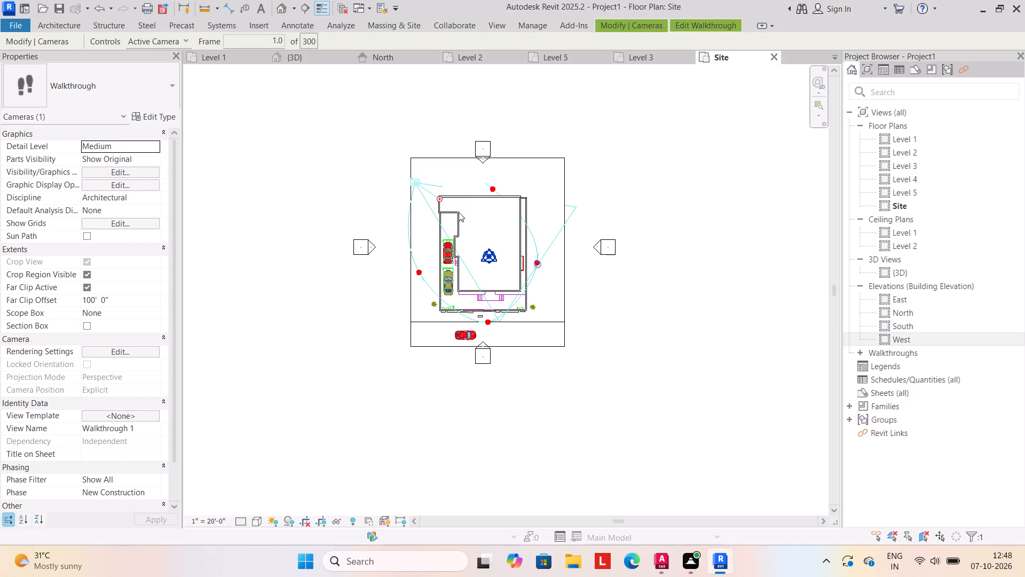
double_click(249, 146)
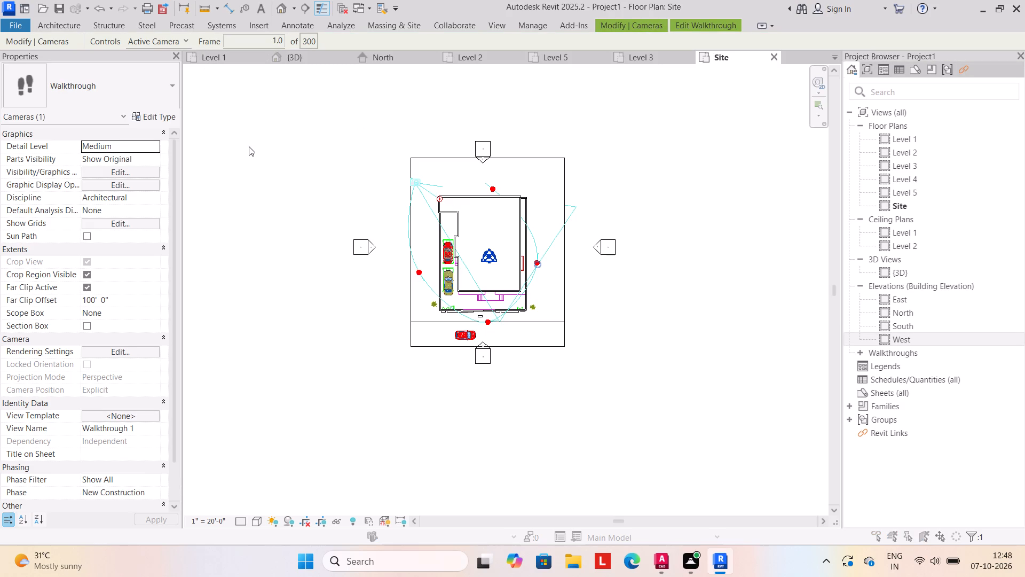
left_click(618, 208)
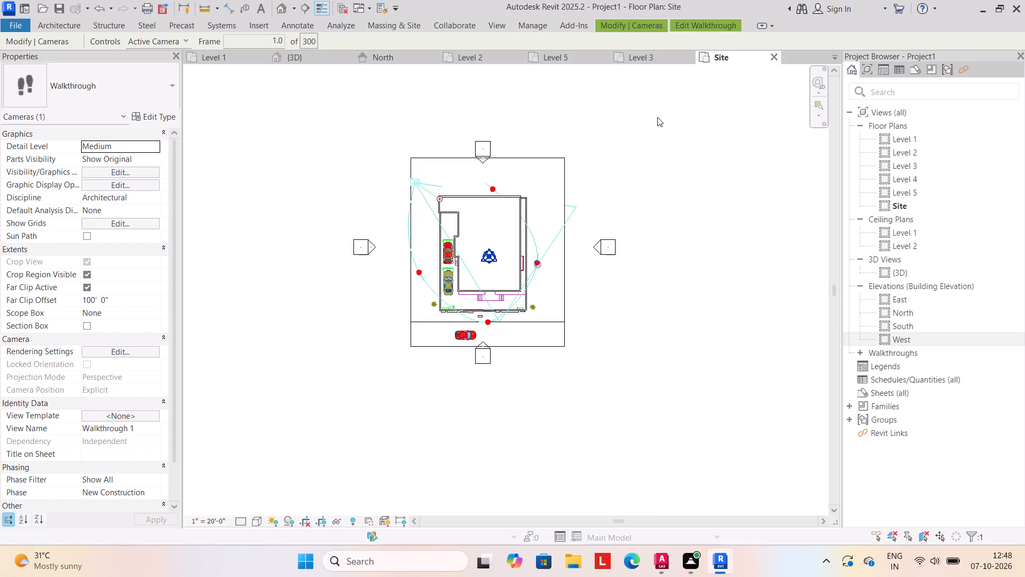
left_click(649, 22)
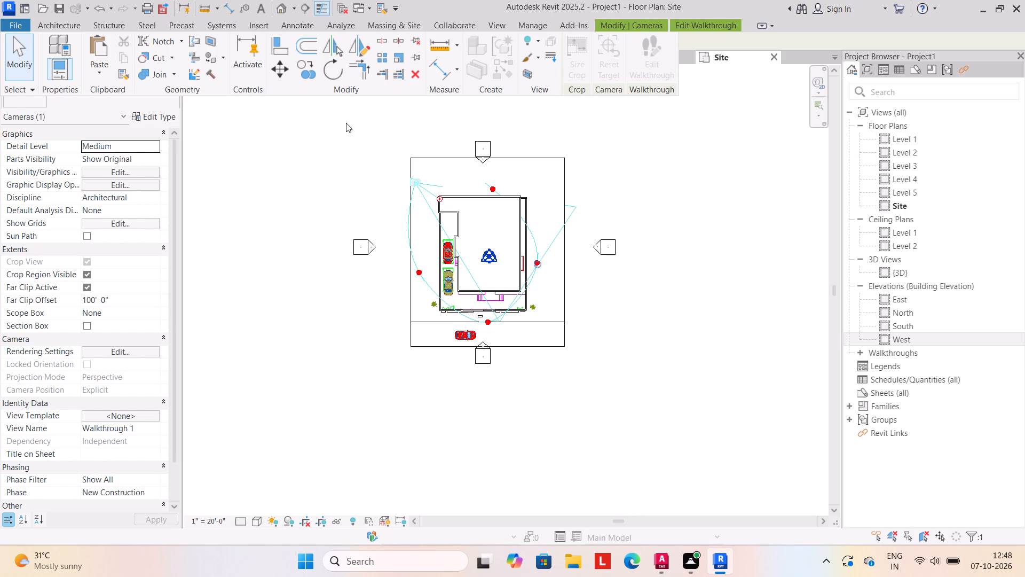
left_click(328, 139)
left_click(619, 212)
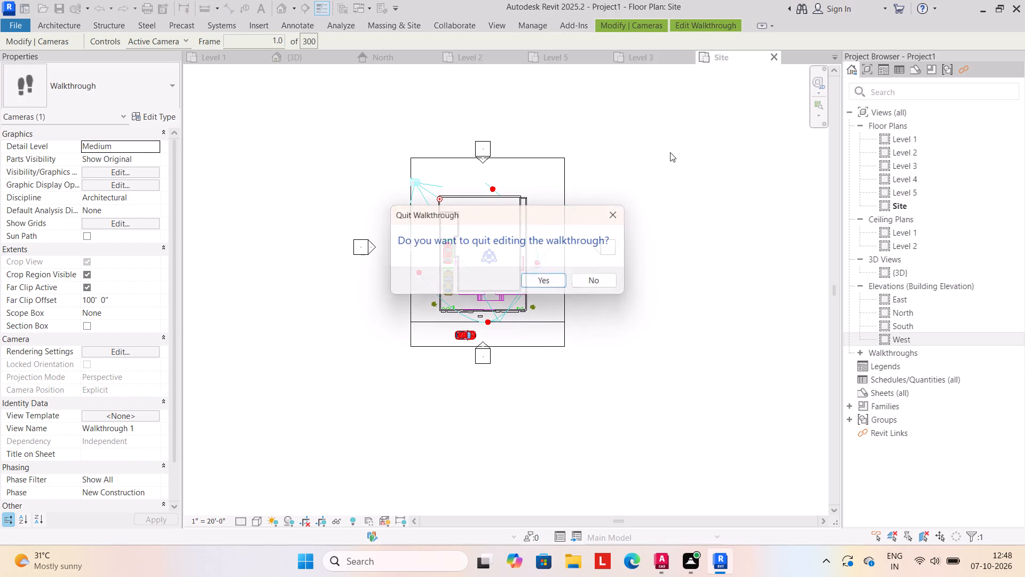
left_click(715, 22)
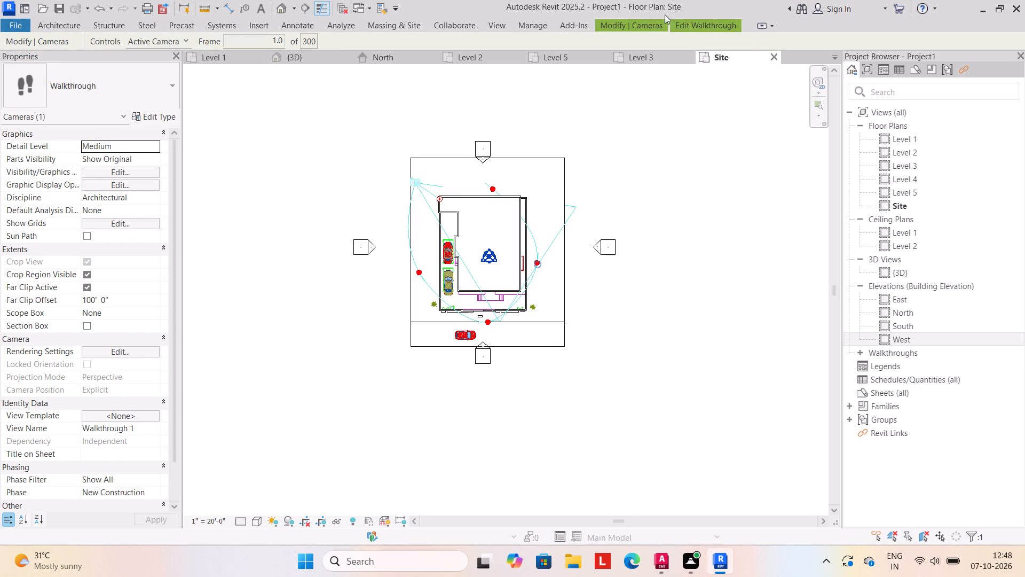
Move the walkthrough camera along its path to the second key frame beside the parked cars, at frame 90.8, and turn it toward the house.
left_click(687, 27)
left_click(169, 51)
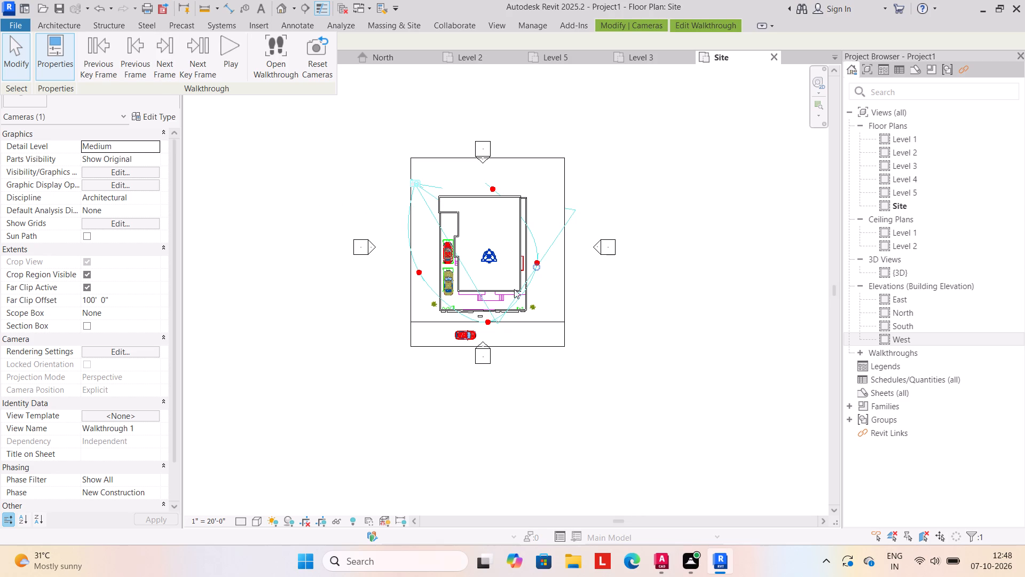
left_click(414, 180)
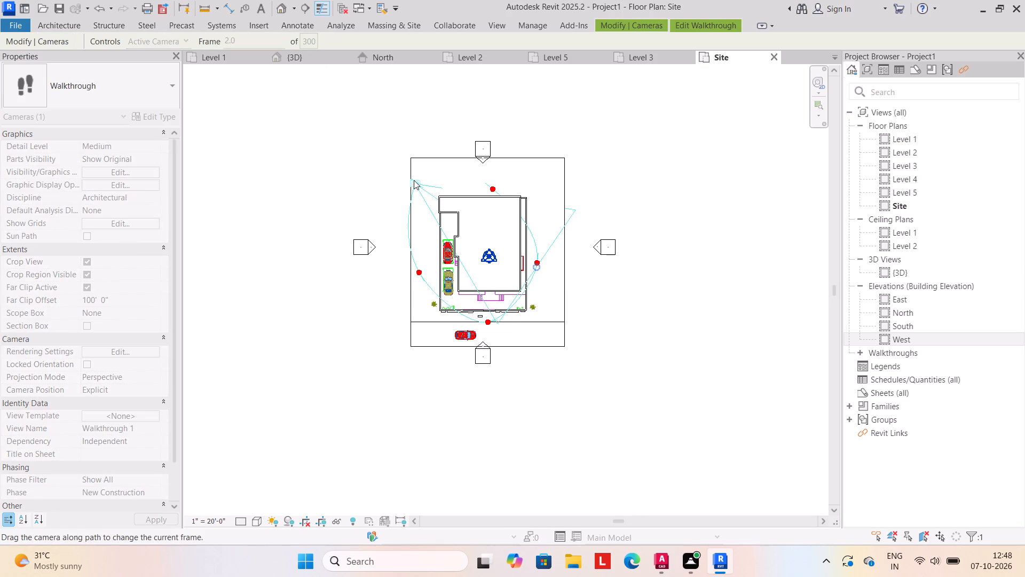
left_click(418, 270)
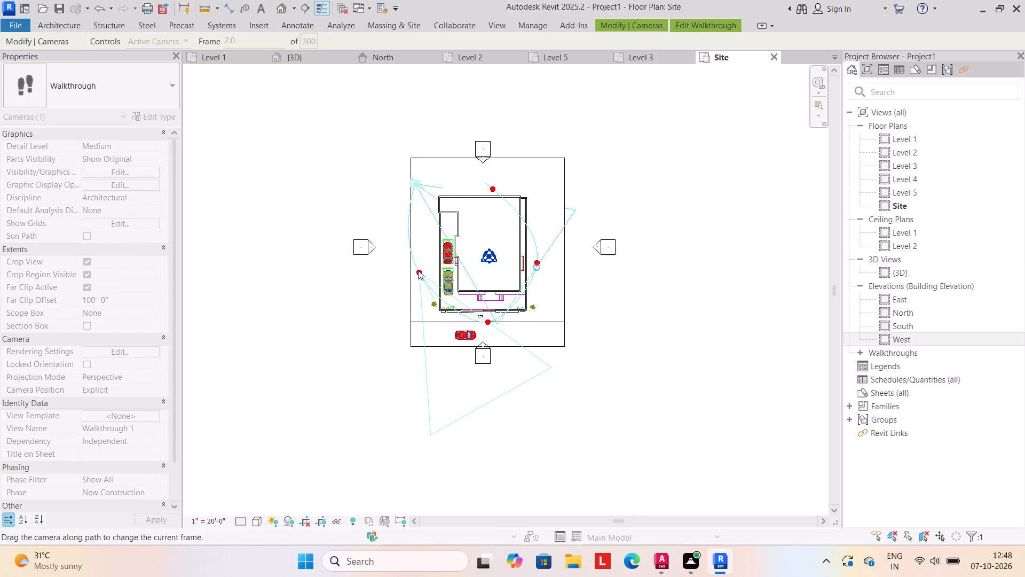
left_click_drag(432, 296, 438, 254)
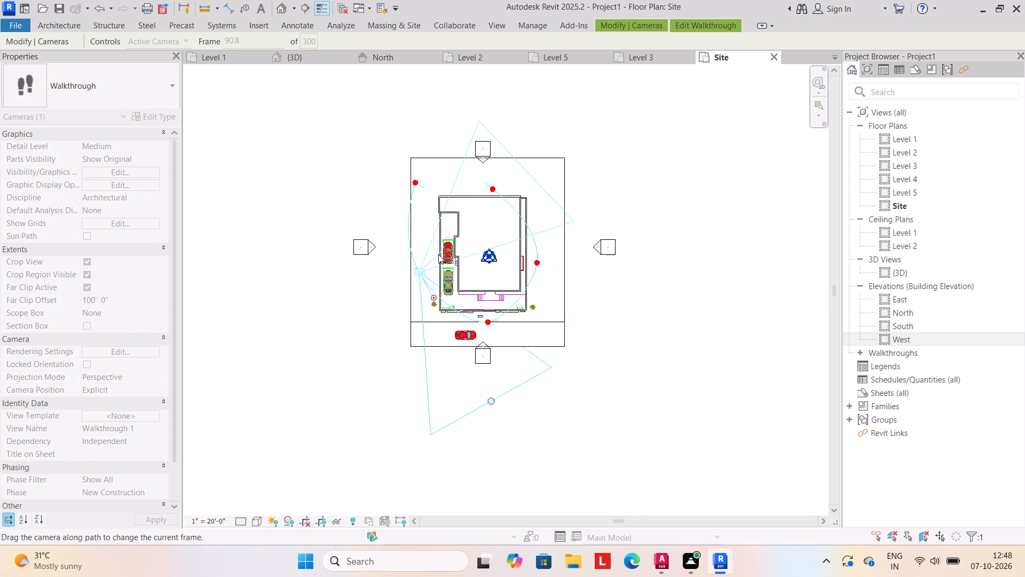
Adjust the camera at the second key frame, frame 90.8, to face the house from beside the parked cars.
left_click_drag(438, 254, 438, 261)
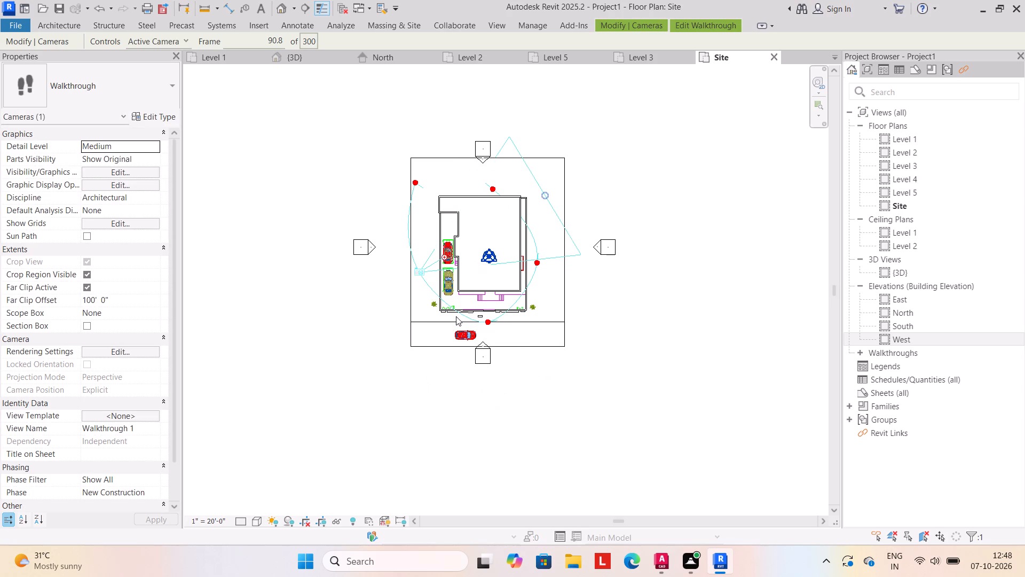
Move the walkthrough camera to the third key frame in front of the house, at frame 154.8, and turn it toward the house.
left_click_drag(416, 272, 486, 325)
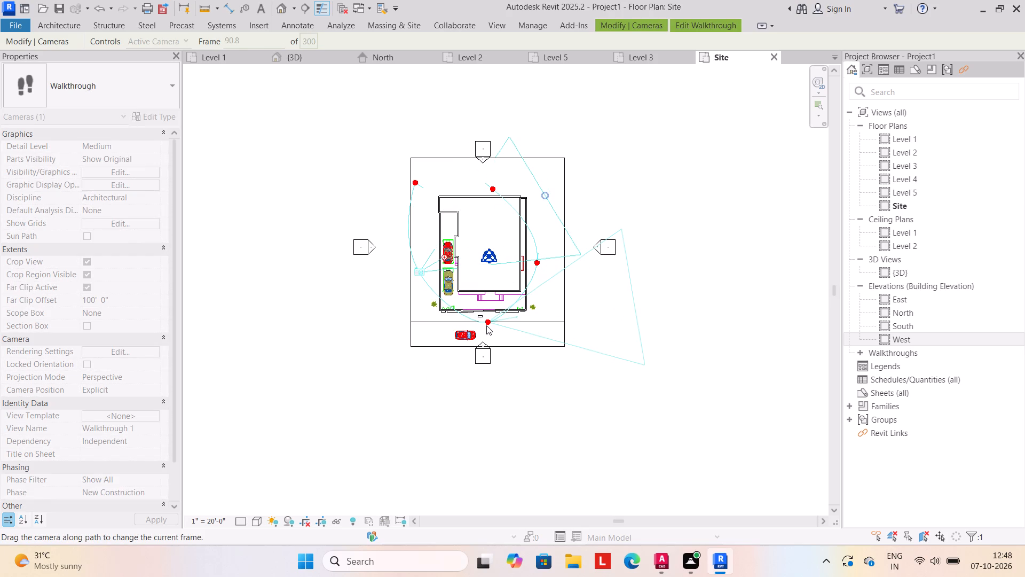
left_click_drag(486, 325, 486, 325)
left_click_drag(517, 314, 484, 303)
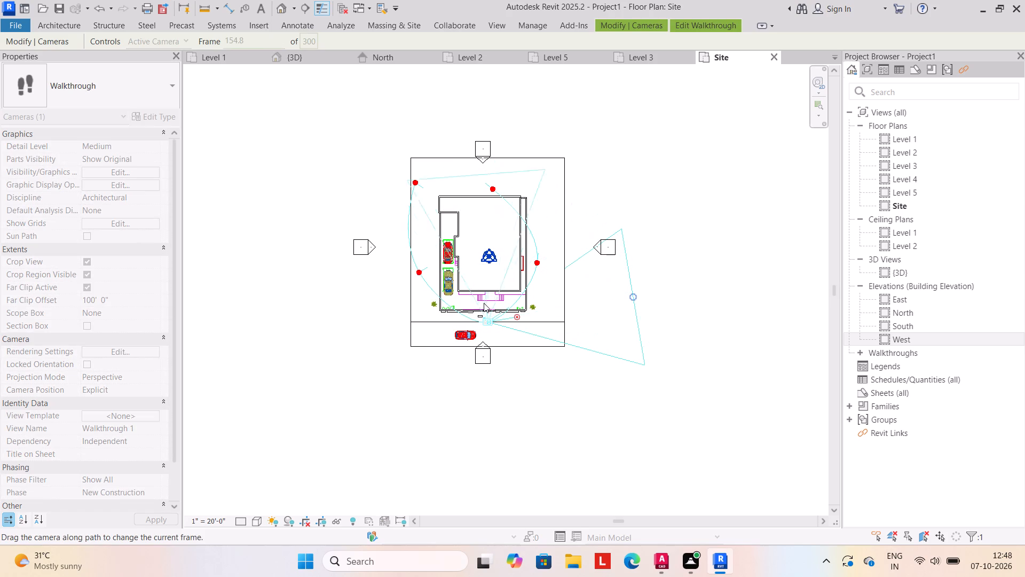
left_click_drag(484, 303, 483, 303)
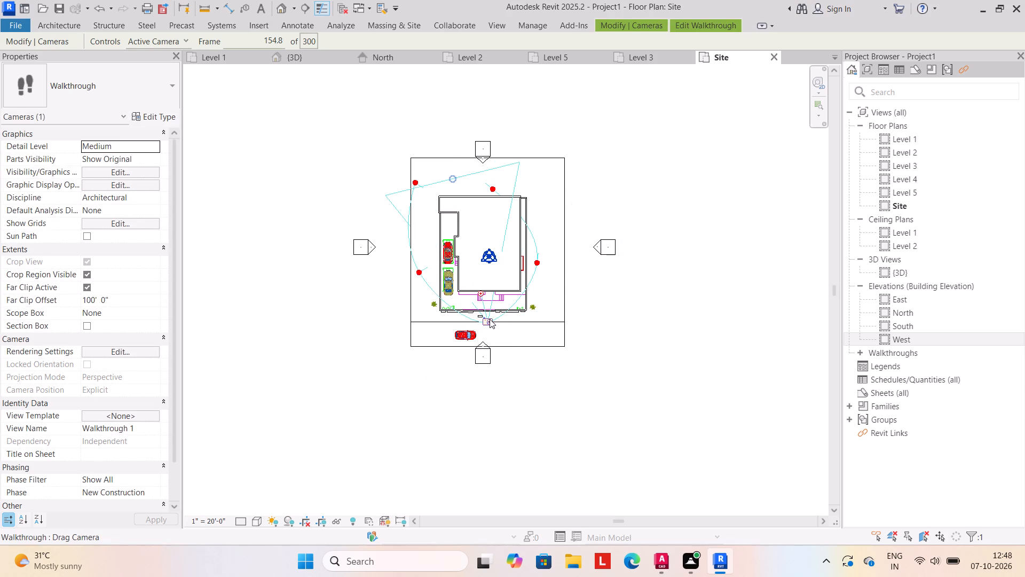
Move the walkthrough camera to the fourth key frame on the house's east side, at frame 209.8, and turn it toward the house.
left_click_drag(490, 319, 537, 260)
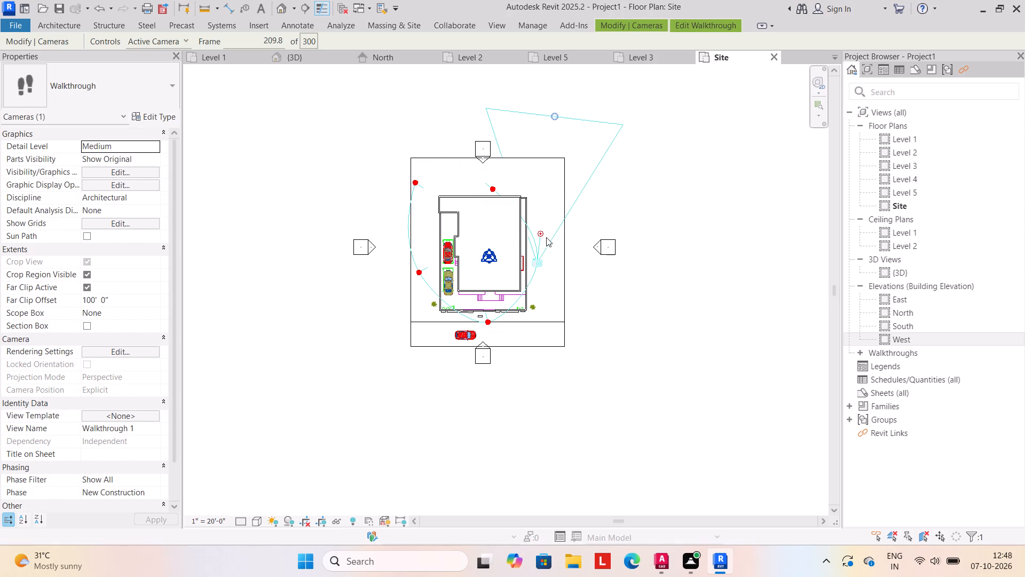
left_click_drag(543, 233, 522, 260)
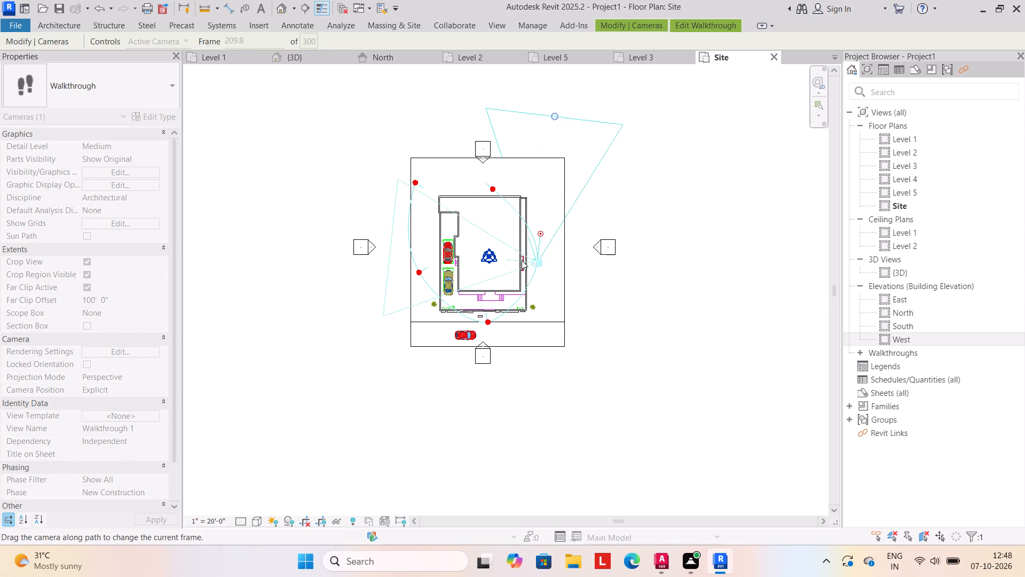
left_click_drag(522, 260, 526, 254)
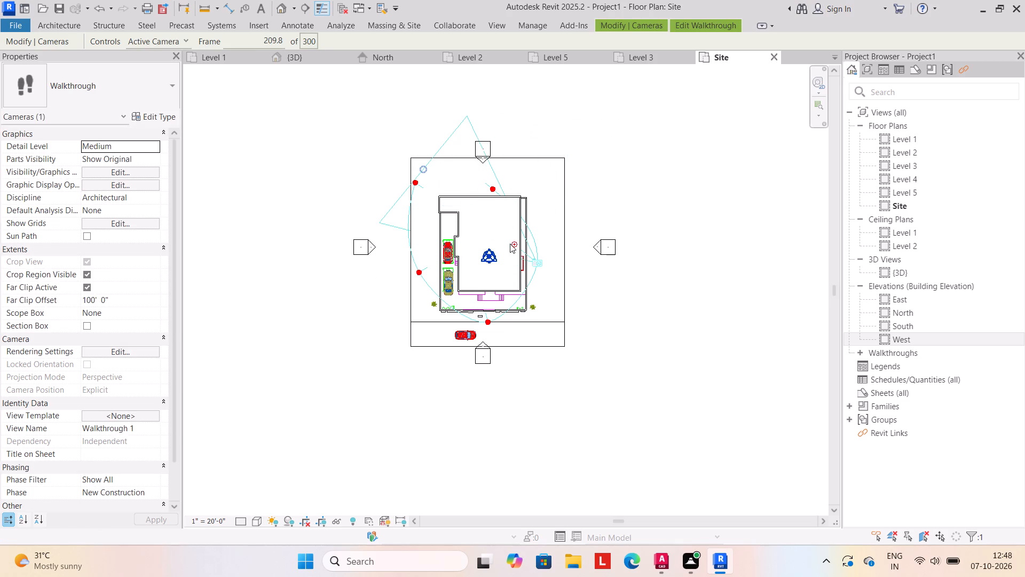
Move the walkthrough camera to the last key frame behind the house, at frame 300, and turn it toward the house.
left_click_drag(537, 260, 541, 250)
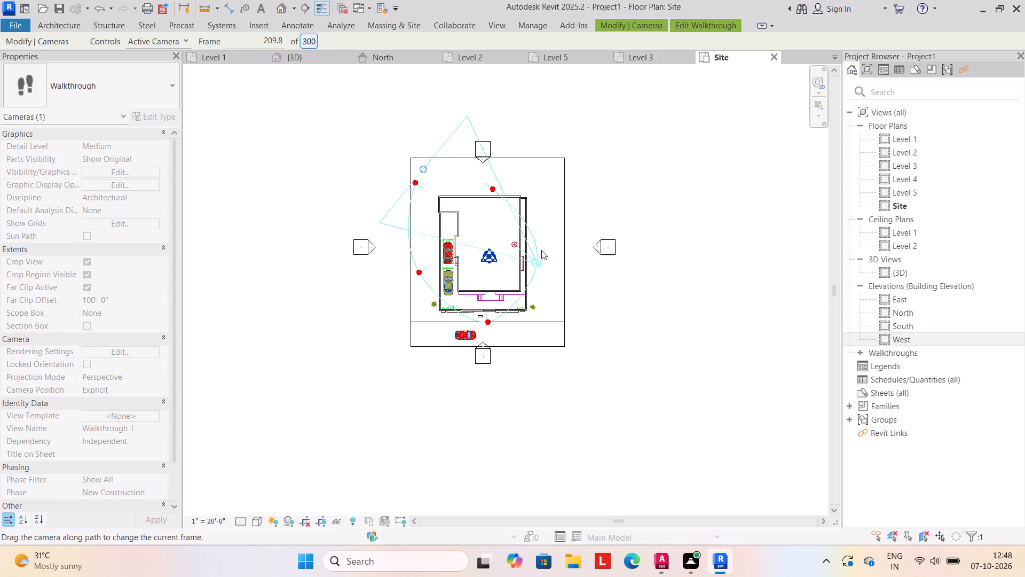
left_click_drag(541, 250, 492, 186)
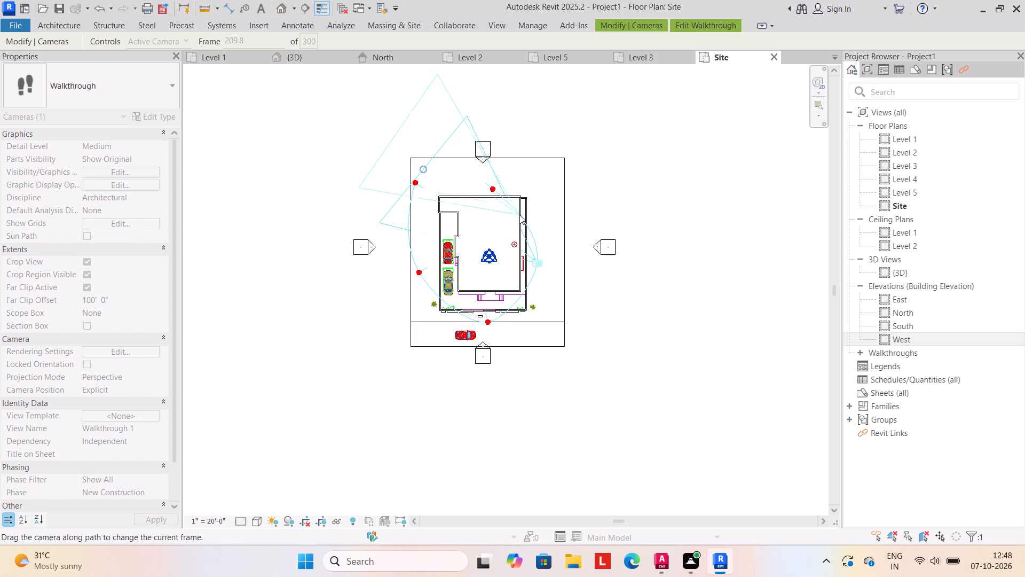
left_click(494, 188)
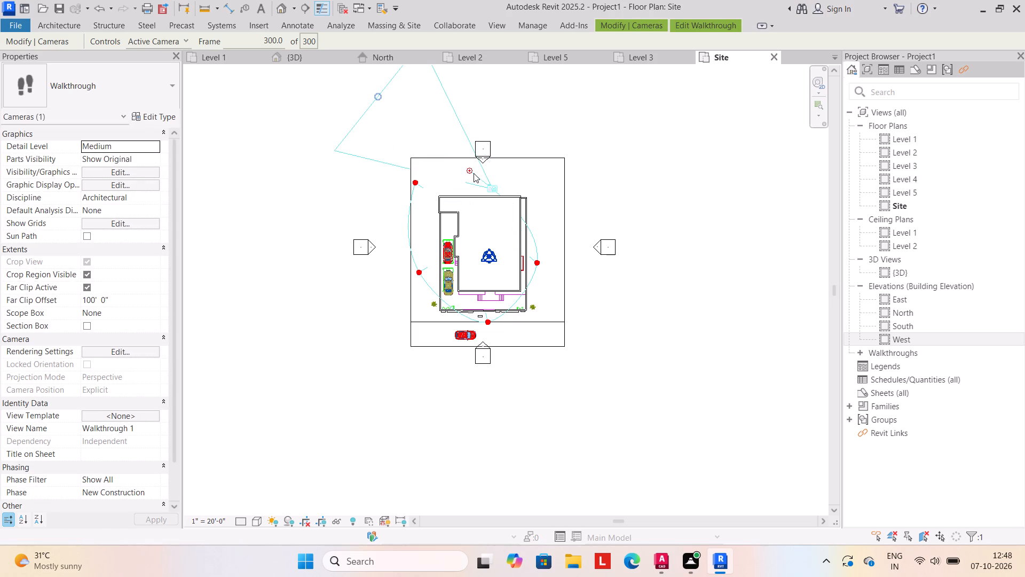
left_click_drag(468, 170, 483, 219)
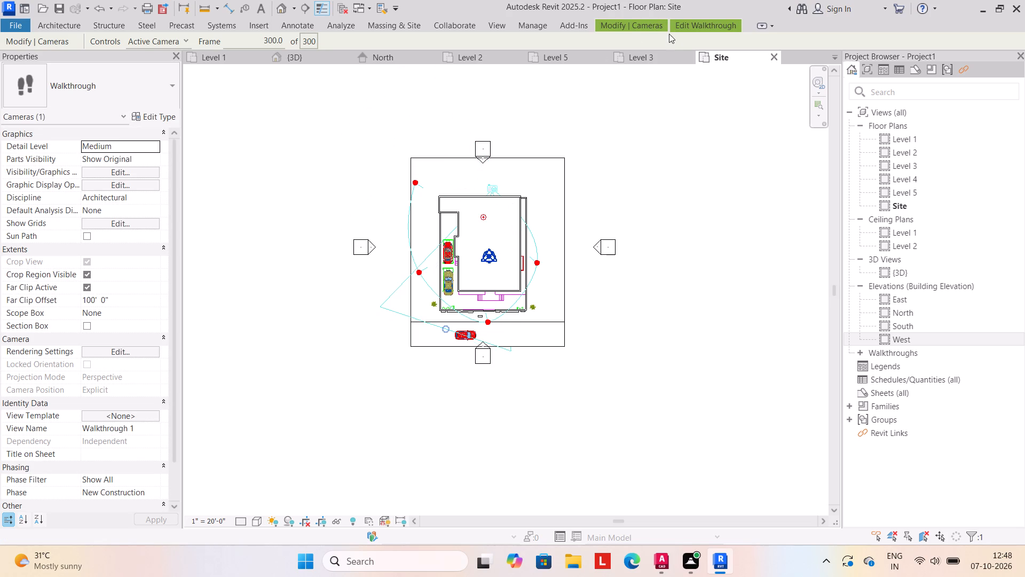
Open the walkthrough view from the edited camera path to test the camera changes.
left_click(705, 22)
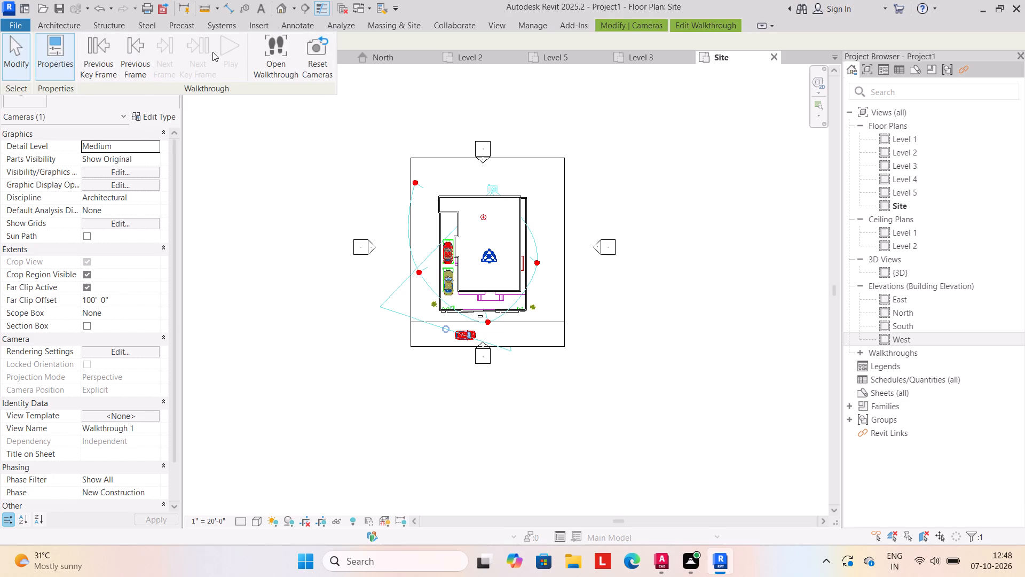
left_click(279, 60)
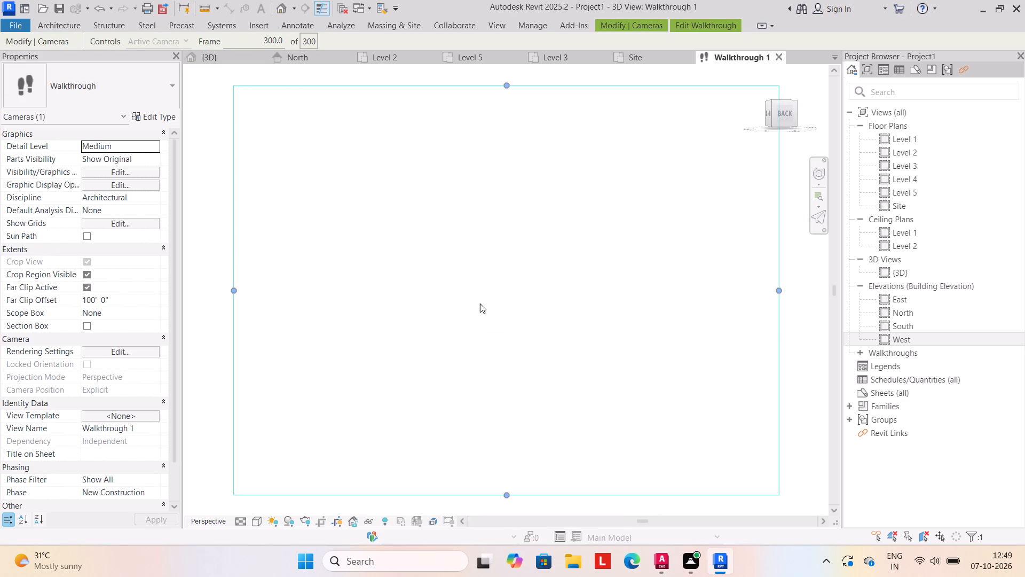
scroll(663, 317, "down", 7)
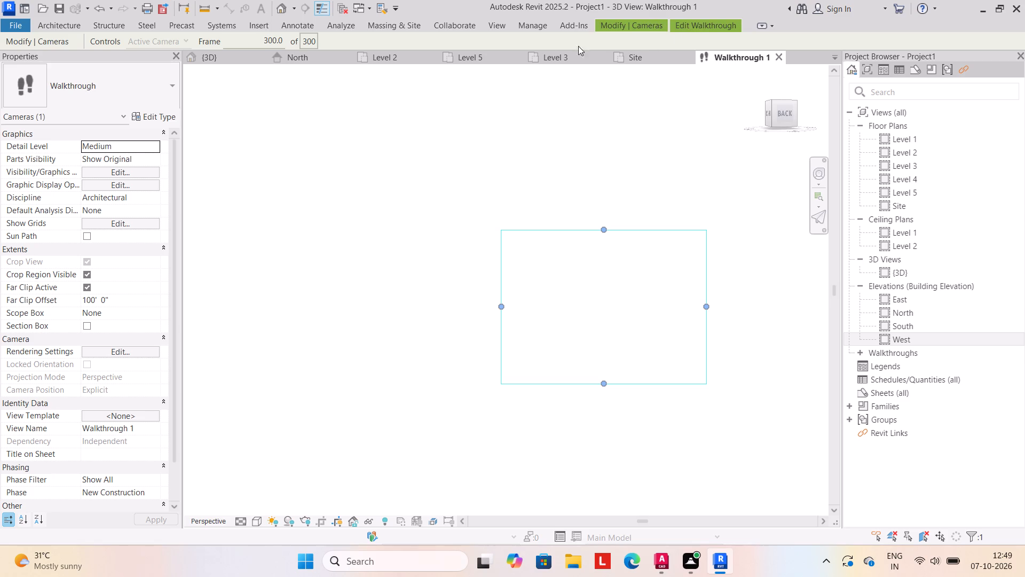
Step the walkthrough back one frame to frame 299.
left_click(647, 20)
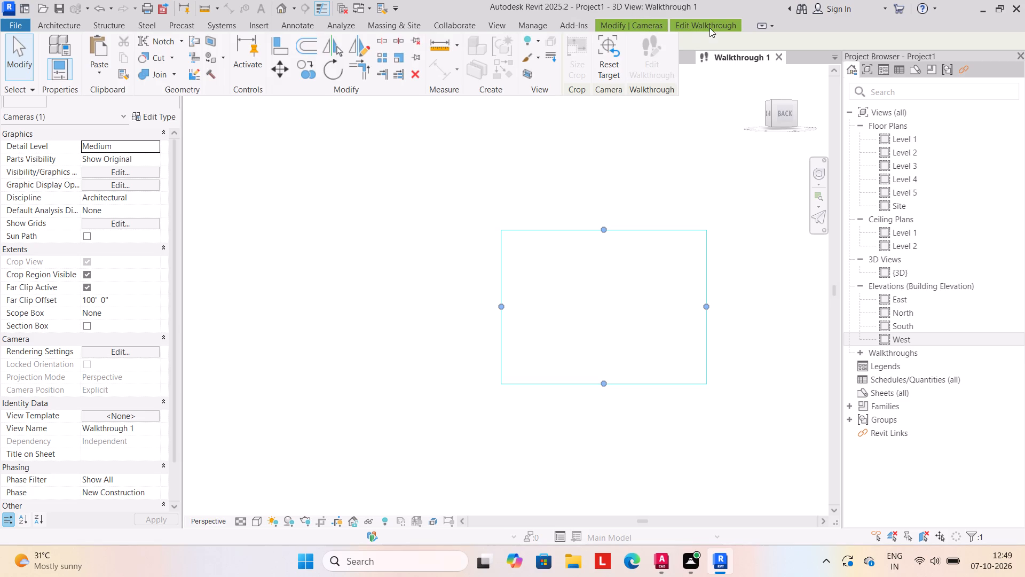
left_click(711, 21)
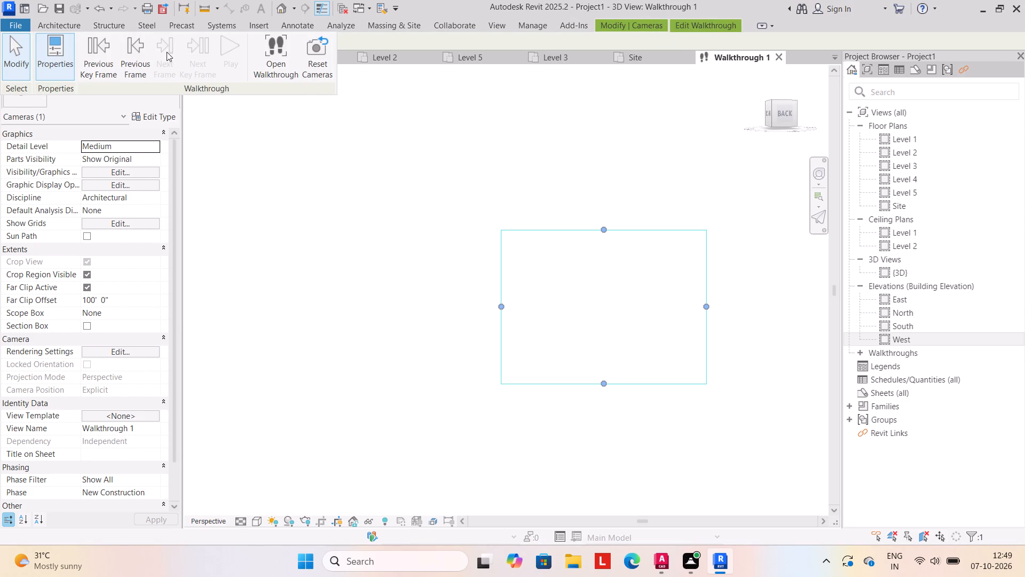
triple_click(228, 44)
triple_click(228, 44)
left_click(228, 44)
left_click(139, 43)
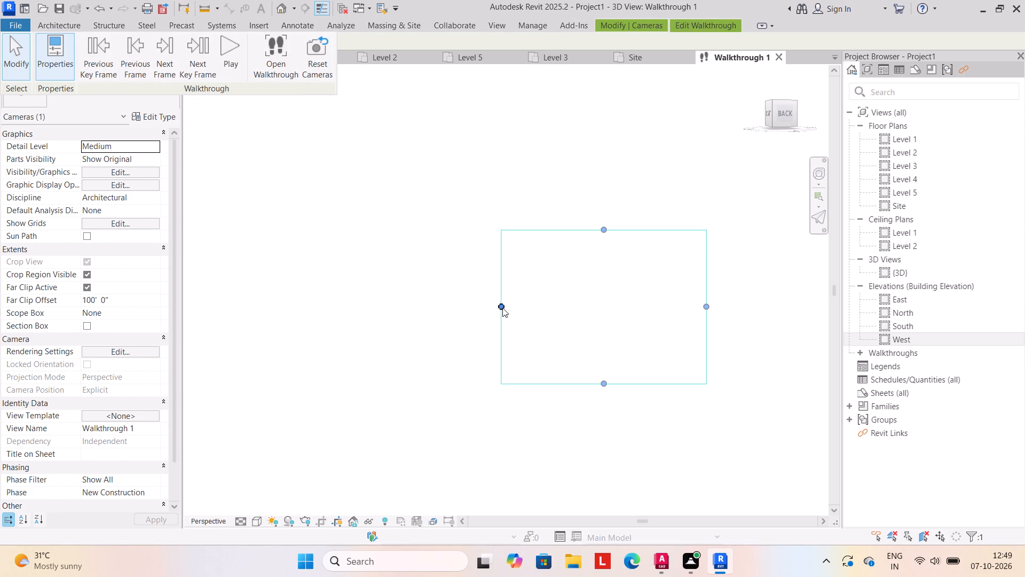
Widen the walkthrough view's crop region by extending its left edge, and continue editing the walkthrough.
left_click_drag(502, 305, 261, 301)
left_click_drag(480, 213, 484, 89)
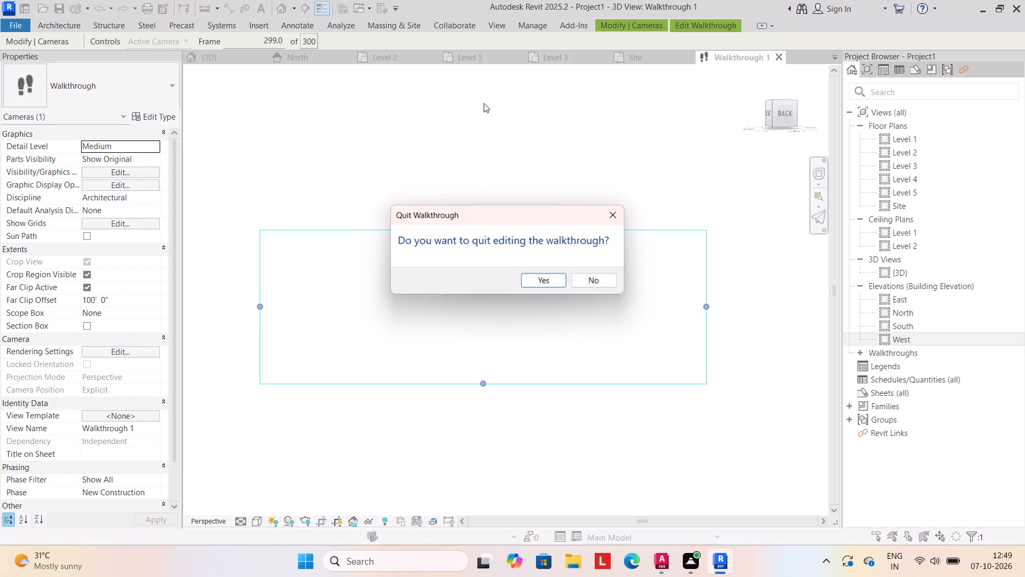
left_click(607, 213)
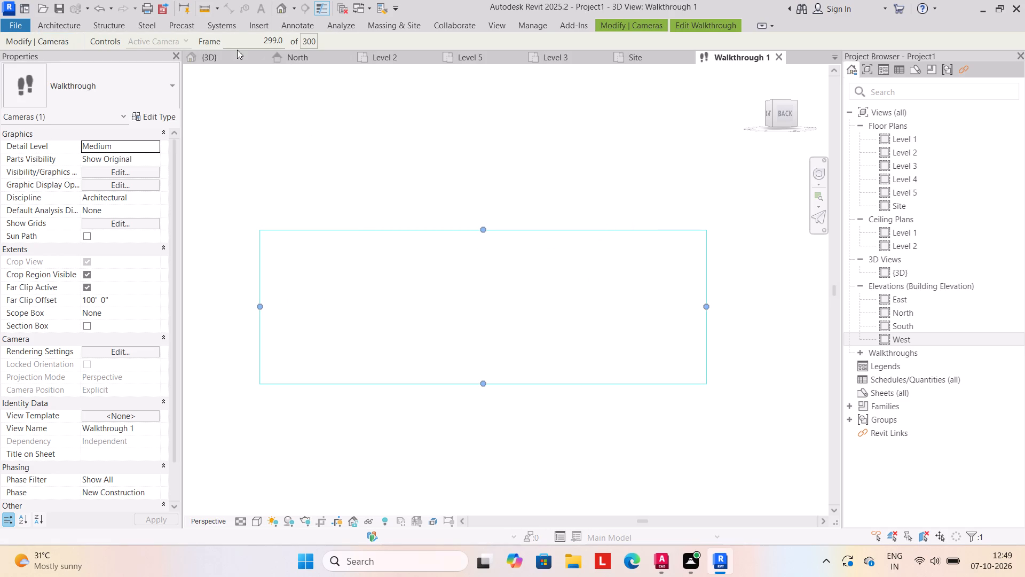
Play the walkthrough from frame 299.
left_click(641, 19)
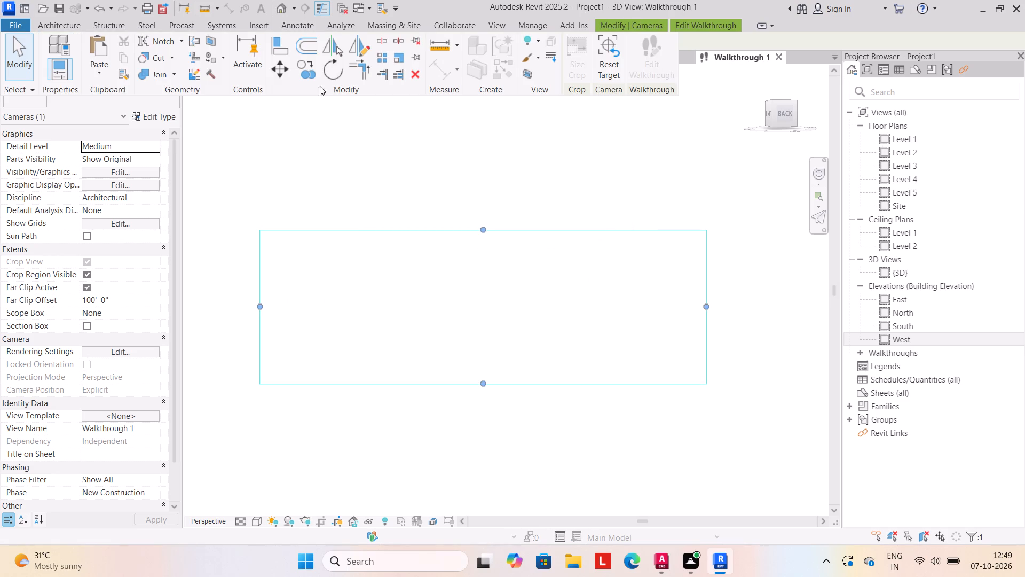
left_click(693, 24)
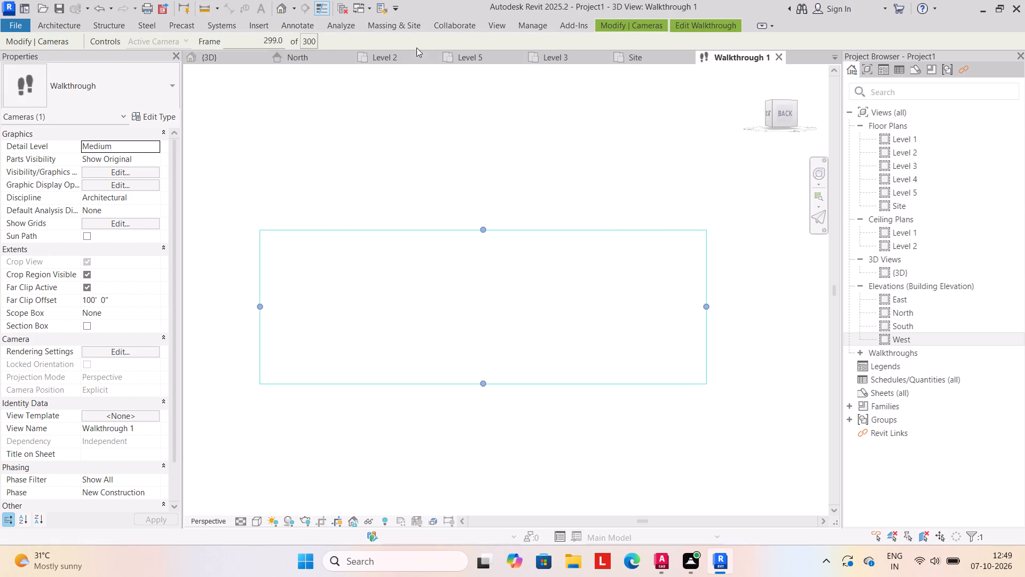
left_click(707, 20)
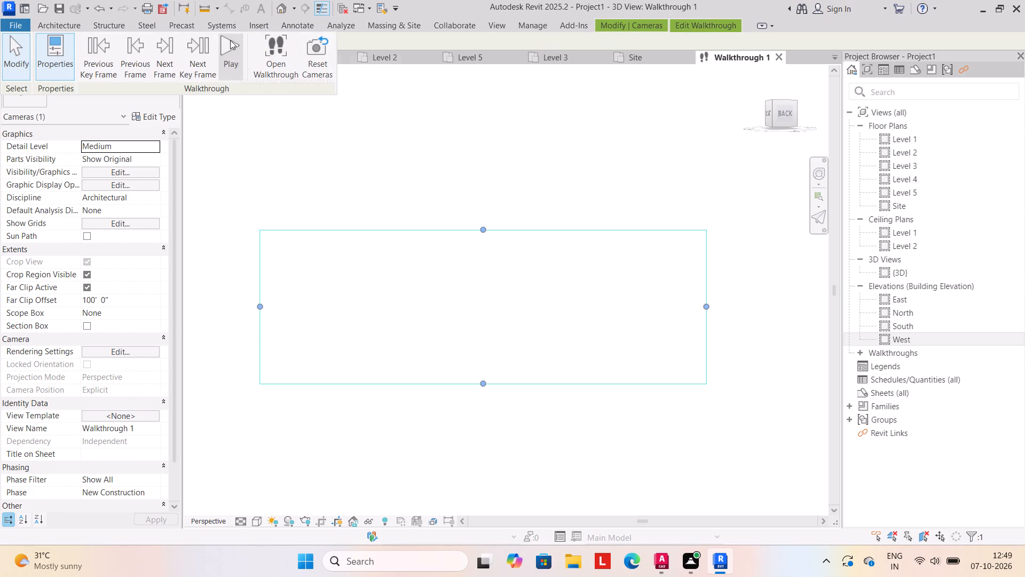
left_click(230, 40)
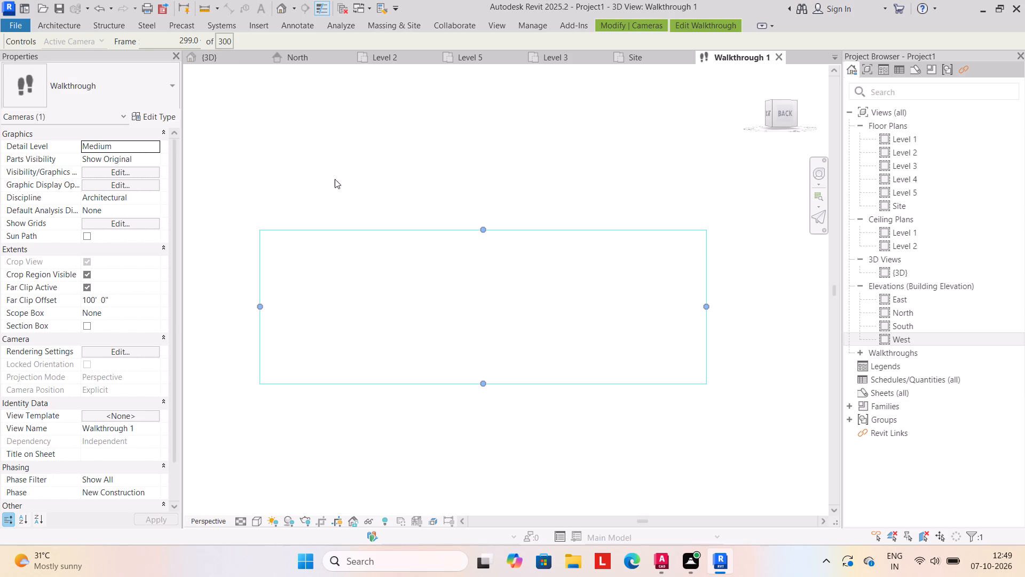
Extend the walkthrough view's crop region at its top and right edges, and continue editing the walkthrough.
left_click_drag(482, 225, 479, 127)
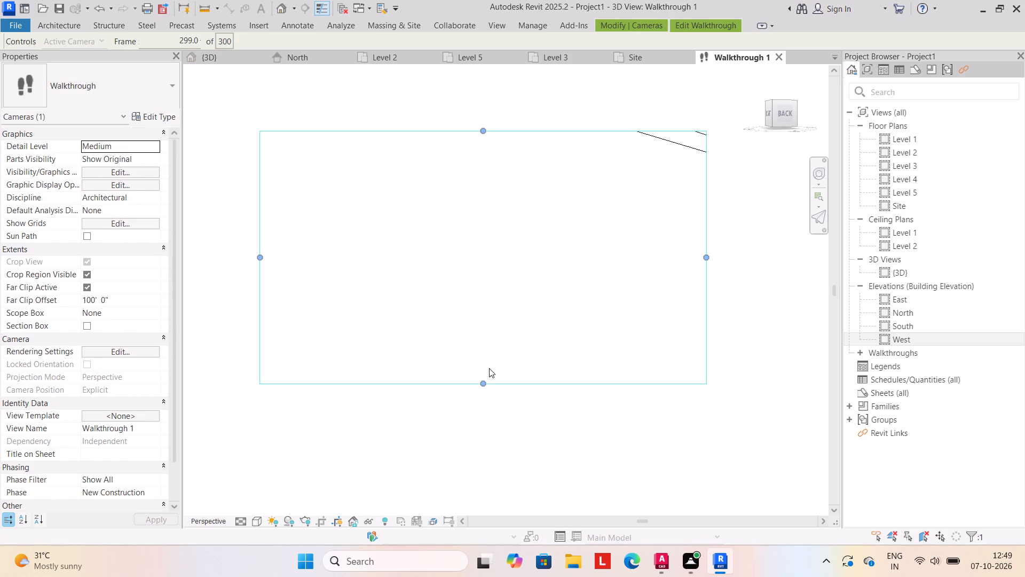
left_click_drag(490, 369, 501, 439)
scroll(516, 366, "down", 3)
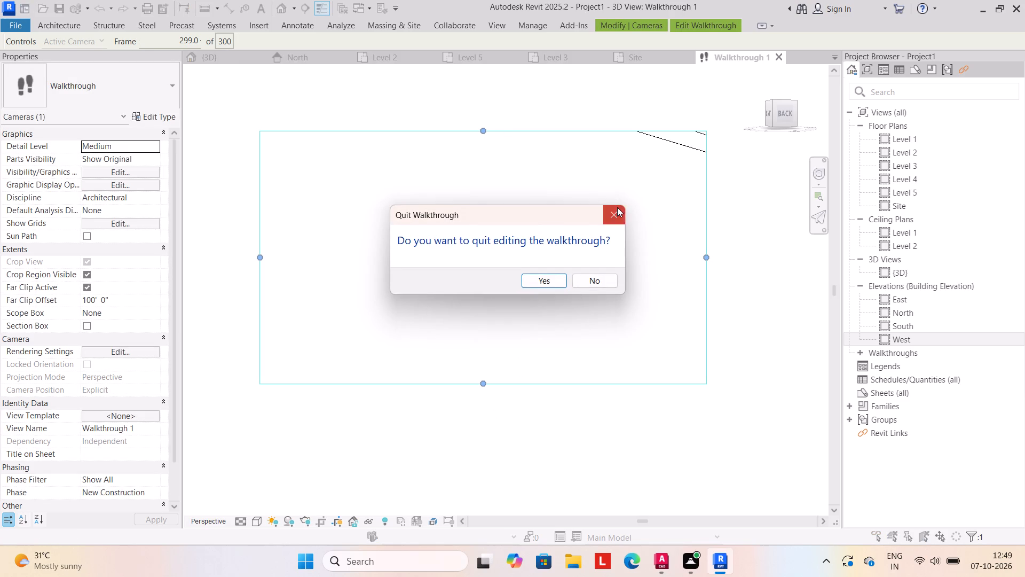
left_click(617, 207)
left_click_drag(708, 257, 753, 250)
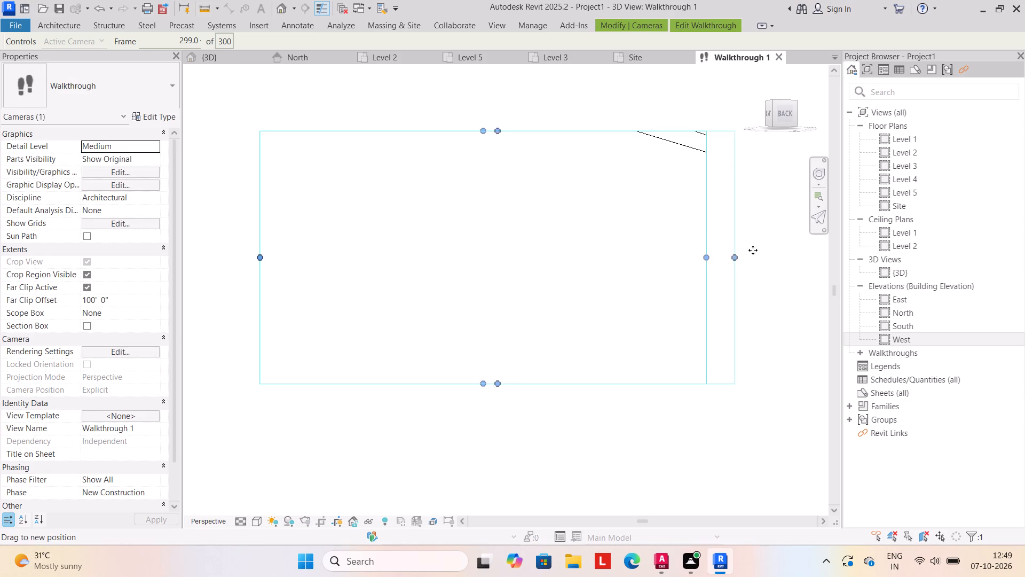
left_click_drag(753, 250, 806, 250)
Enlarge the walkthrough view's crop region on all four sides to show more of the house at frame 299.
scroll(640, 336, "down", 3)
middle_click_drag(625, 322, 490, 472)
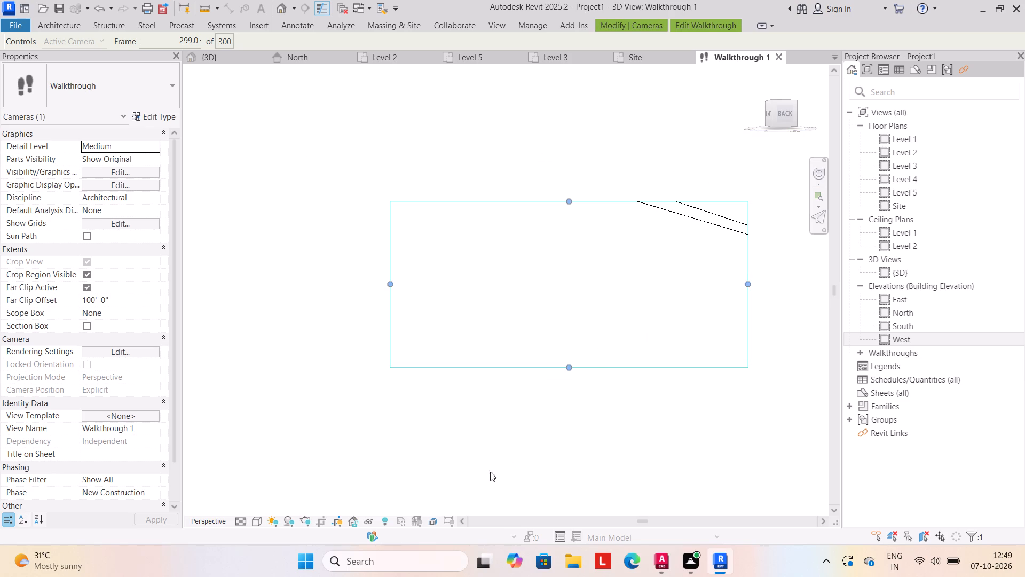
middle_click_drag(490, 472, 483, 479)
scroll(555, 344, "down", 2)
middle_click_drag(555, 327, 452, 468)
scroll(574, 331, "down", 4)
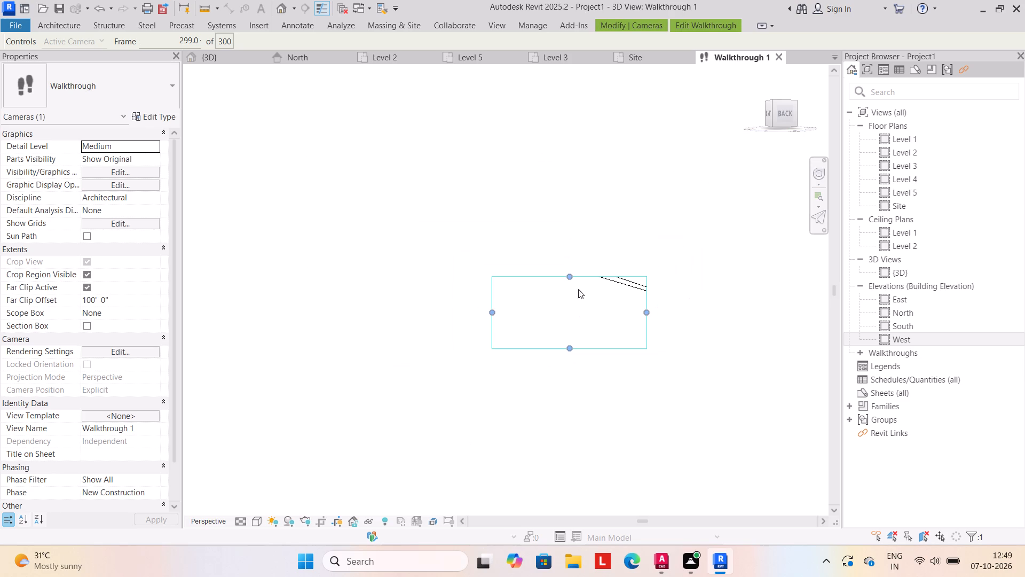
left_click_drag(567, 273, 569, 132)
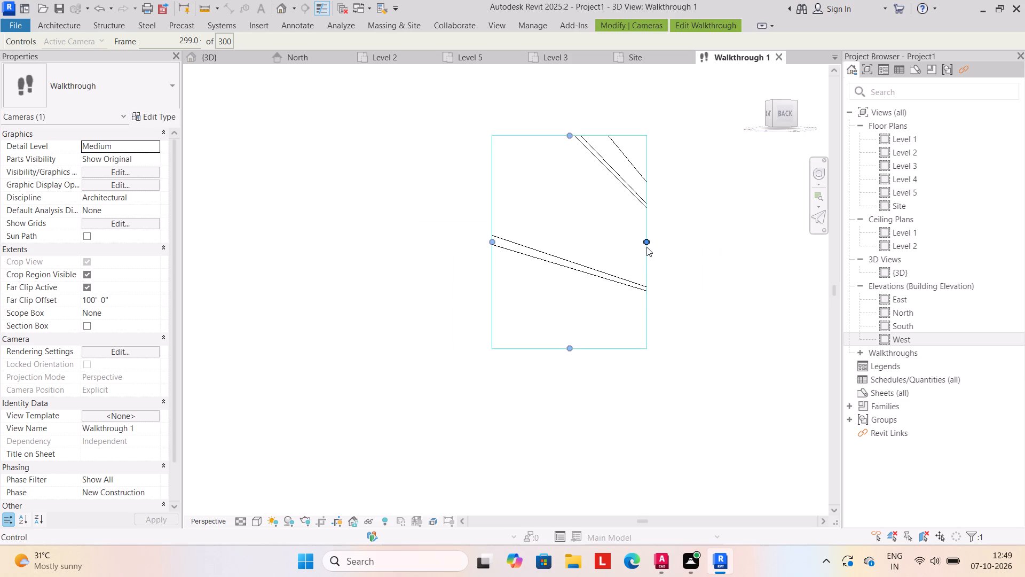
left_click_drag(644, 238, 774, 233)
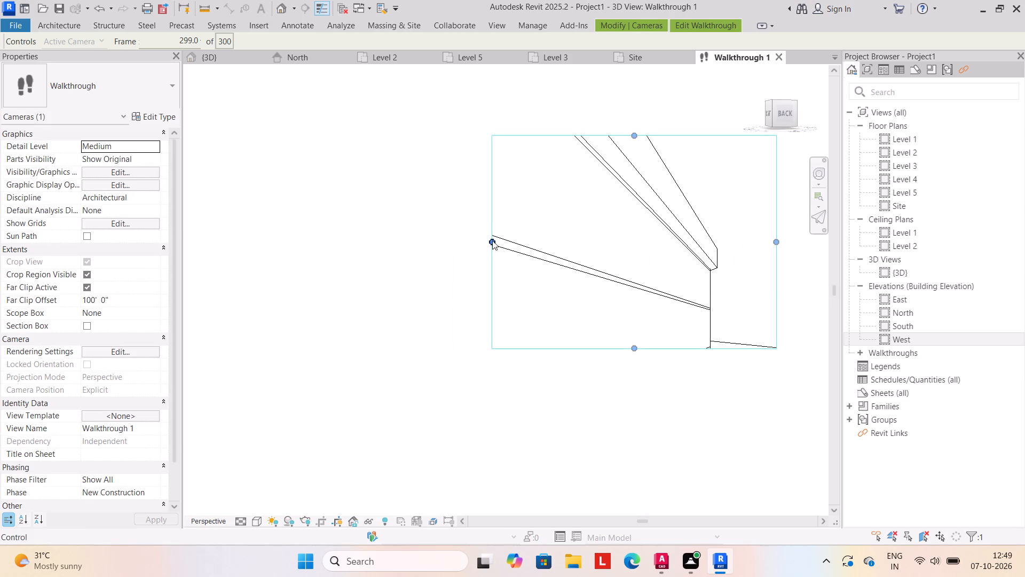
left_click_drag(488, 240, 225, 247)
left_click_drag(499, 346, 496, 455)
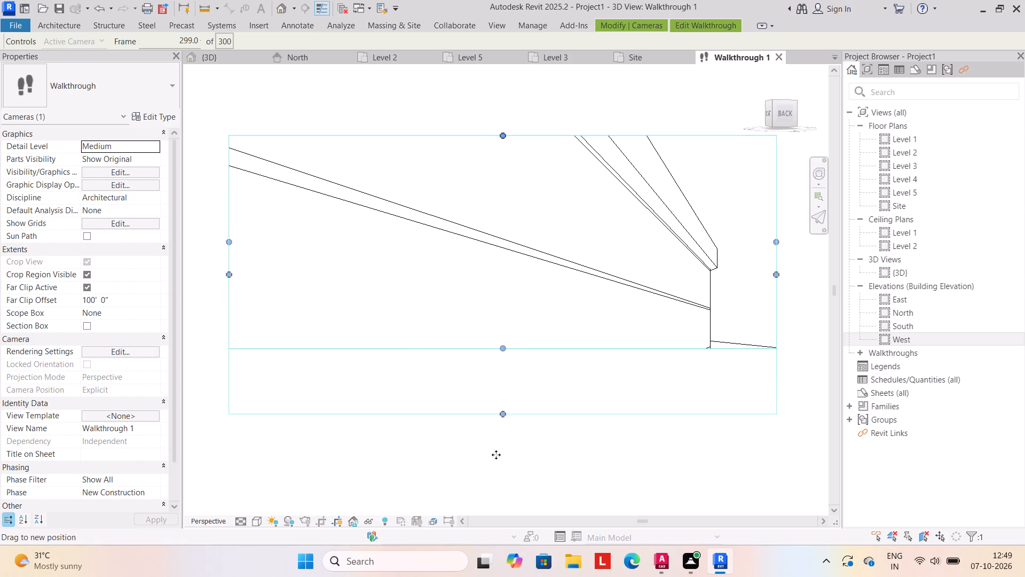
left_click_drag(496, 455, 492, 525)
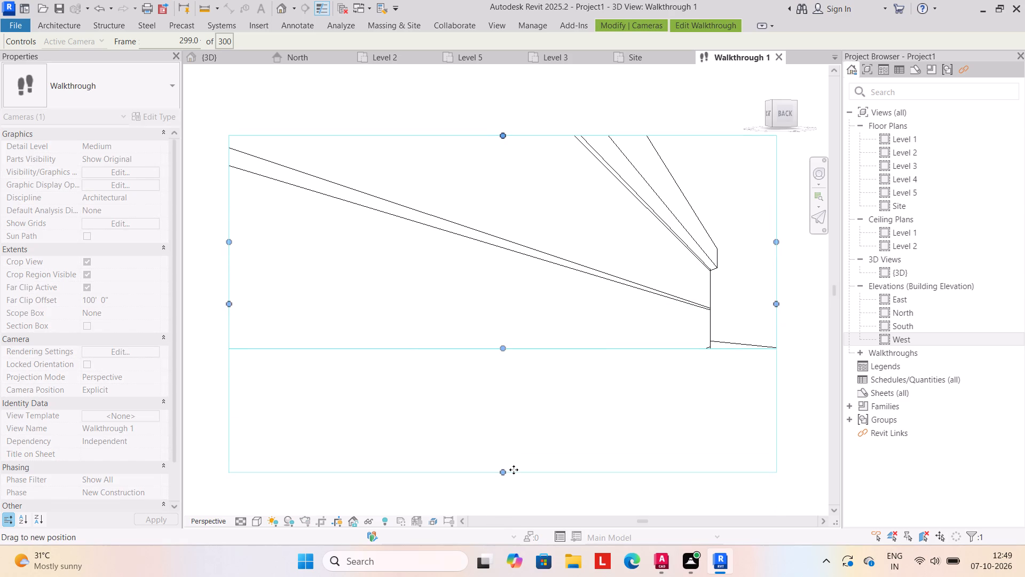
left_click(514, 468)
Enlarge the walkthrough view's crop region again by extending its top, left, right and bottom edges.
scroll(483, 376, "down", 6)
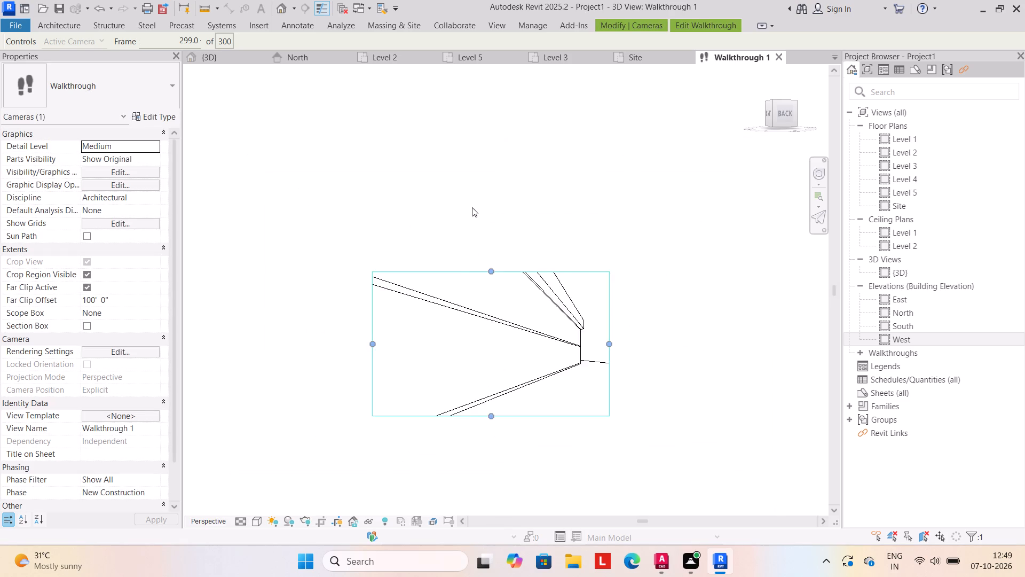
scroll(472, 207, "down", 4)
left_click_drag(485, 235, 488, 113)
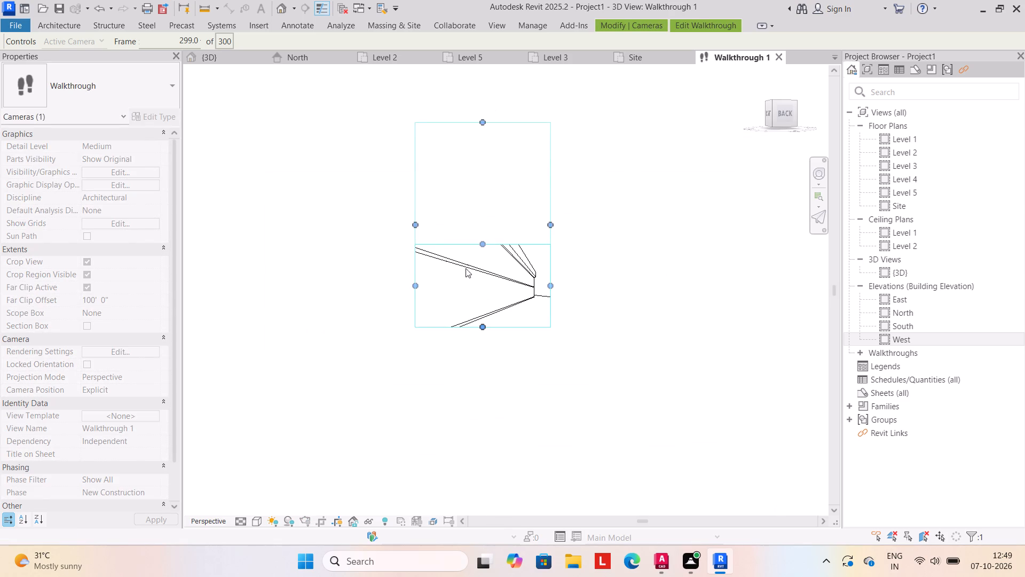
left_click_drag(407, 221, 241, 234)
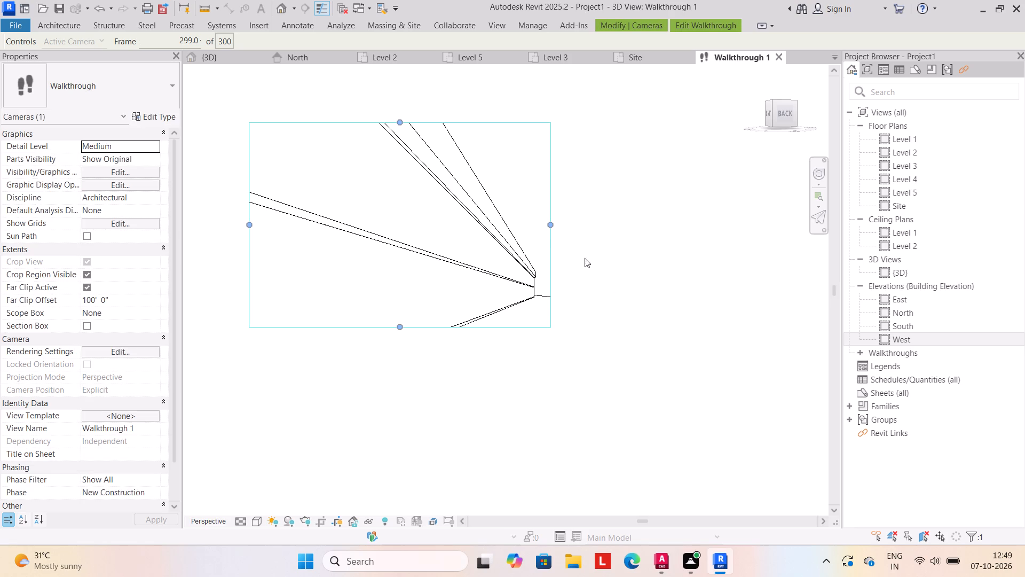
left_click_drag(550, 222, 711, 215)
left_click_drag(475, 322, 472, 453)
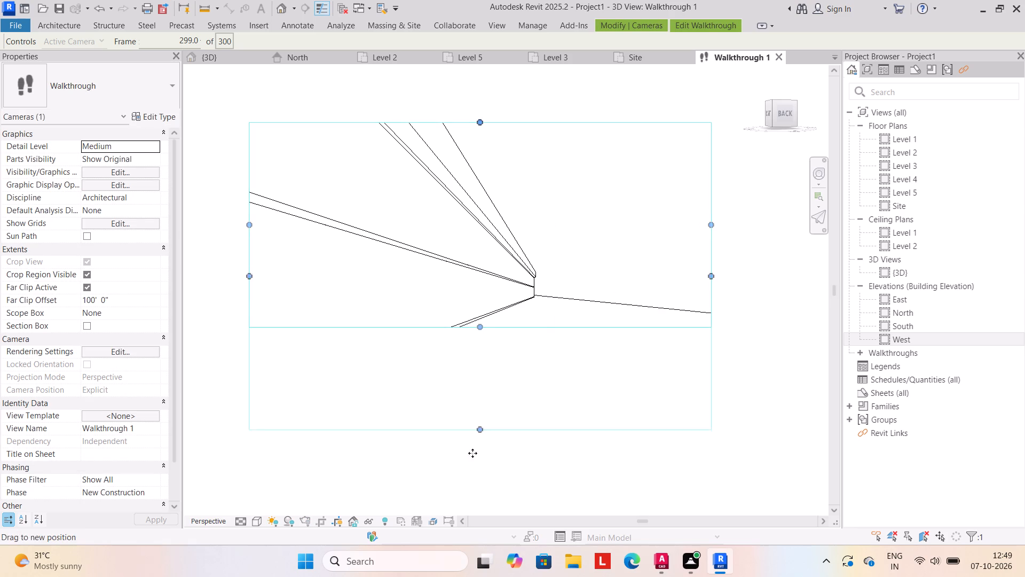
left_click_drag(472, 453, 467, 482)
Play the walkthrough from frame 299 and step between its last key frame and the frame before it.
left_click(704, 23)
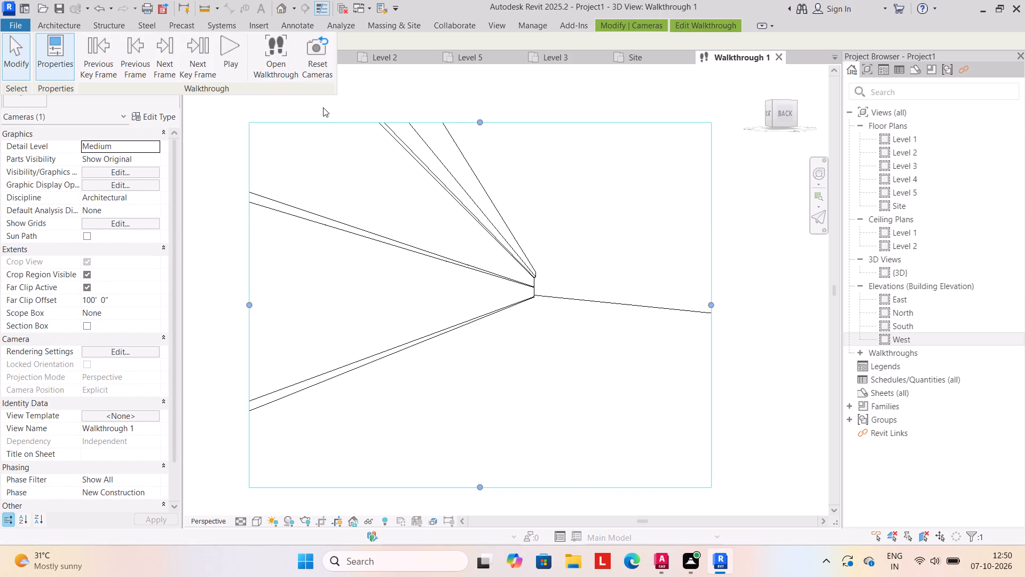
left_click(228, 47)
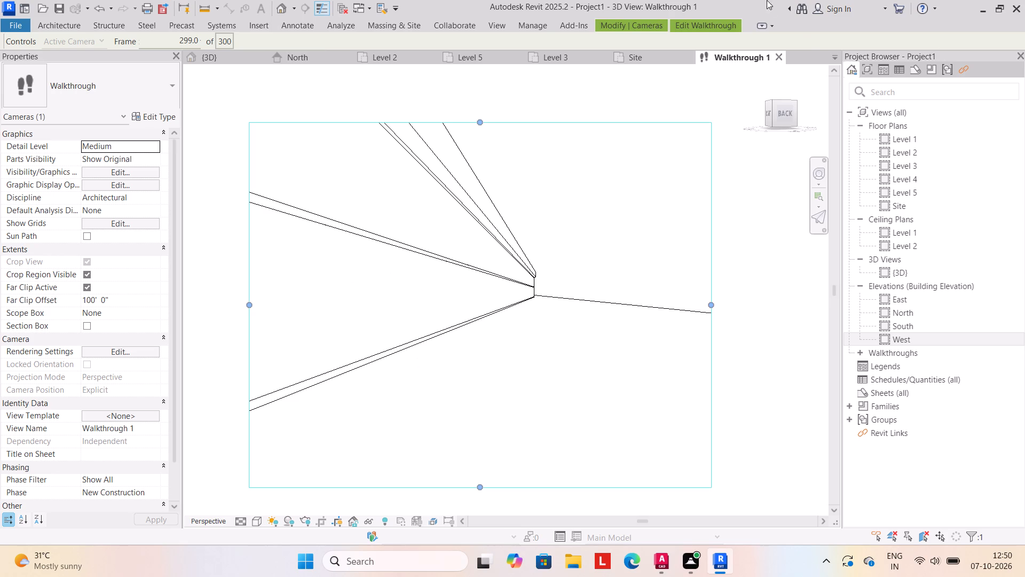
left_click(706, 21)
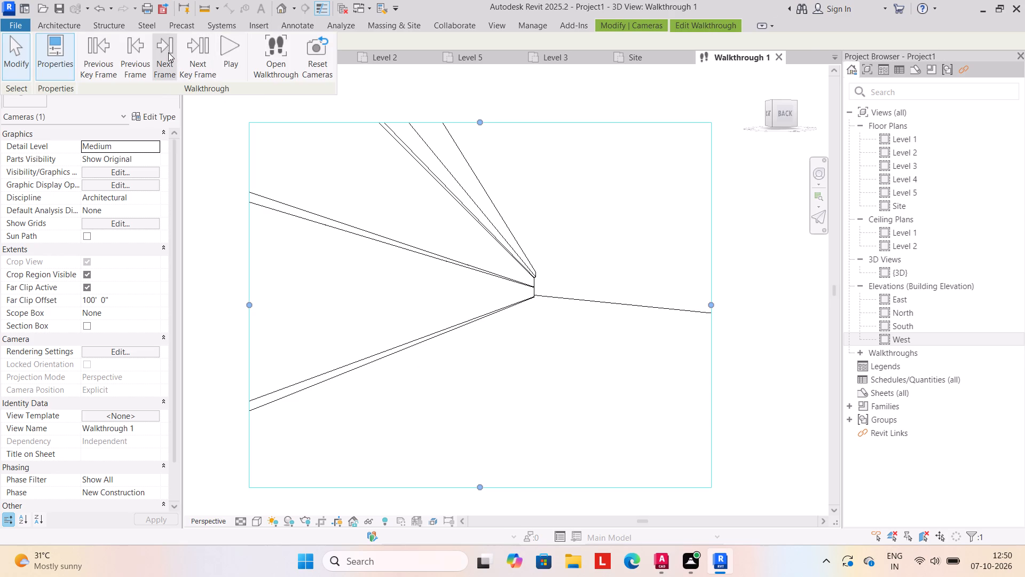
left_click(193, 44)
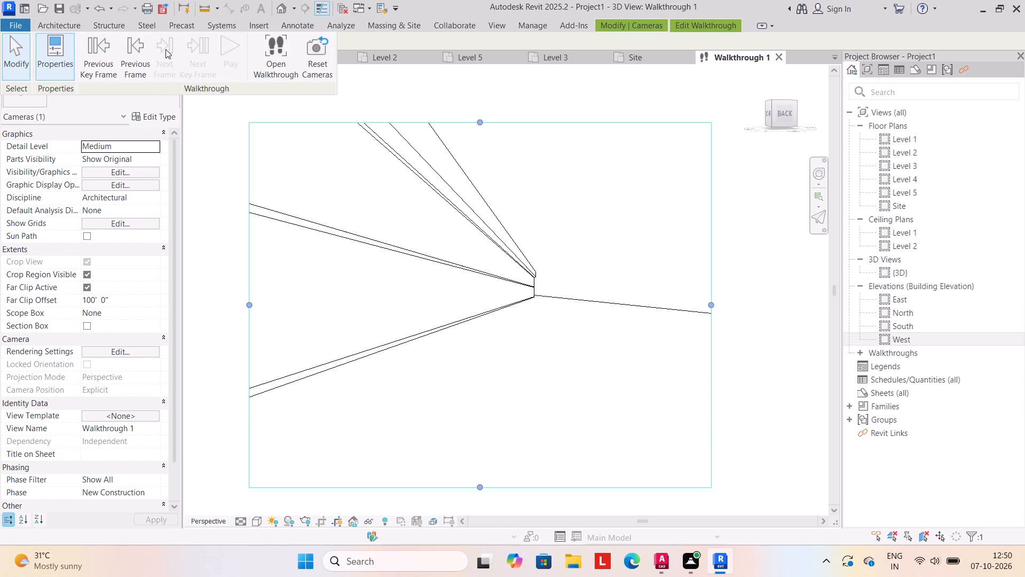
left_click(137, 45)
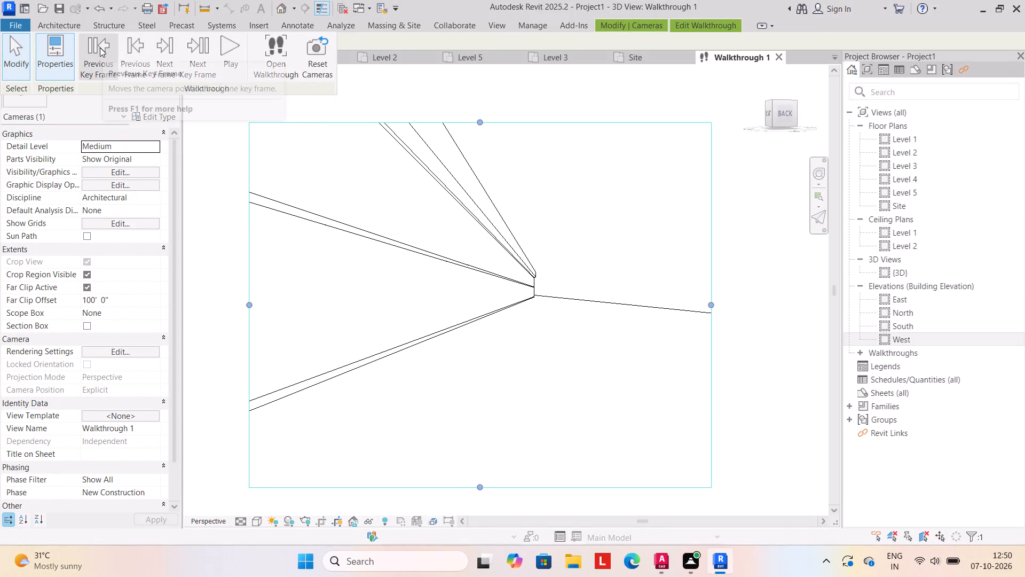
left_click(227, 41)
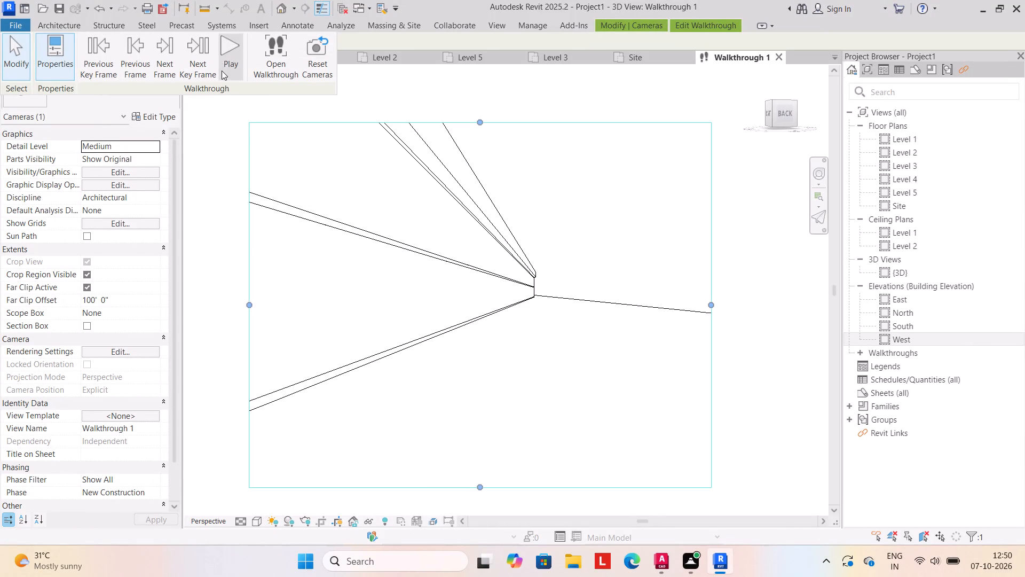
left_click(225, 43)
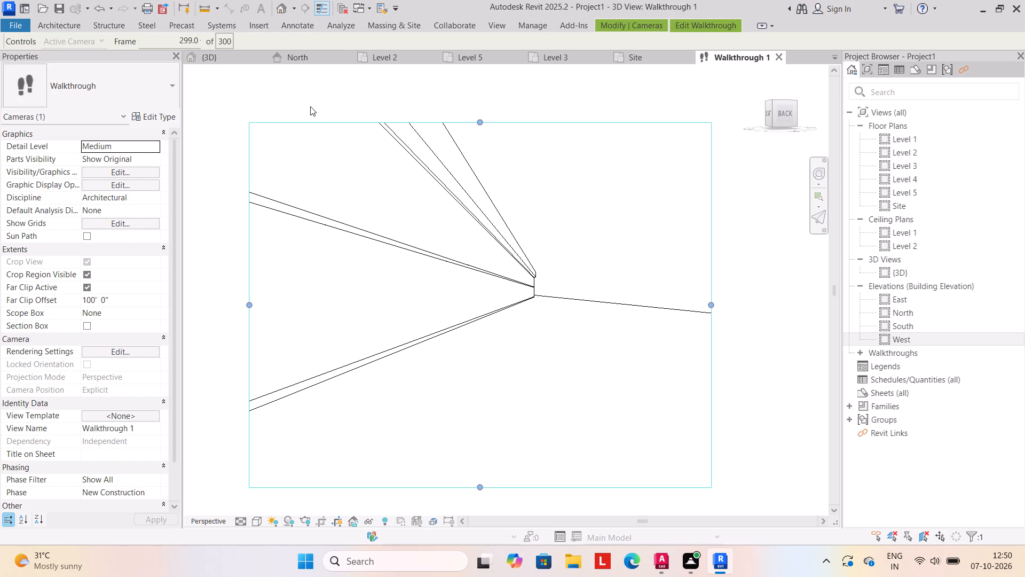
Extend the left edge of the walkthrough view's crop region, and continue editing the walkthrough.
scroll(593, 319, "down", 6)
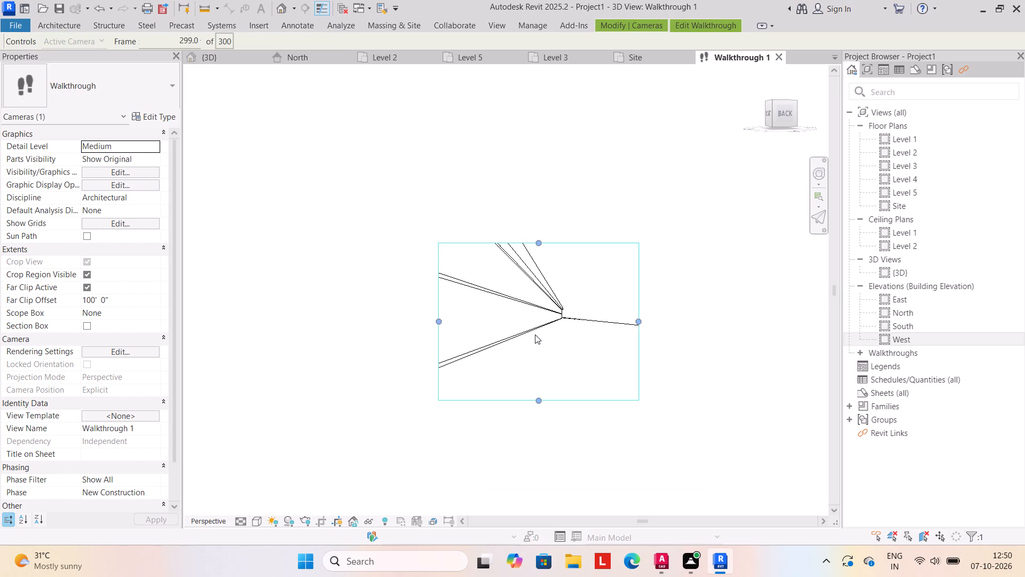
left_click_drag(435, 317, 301, 323)
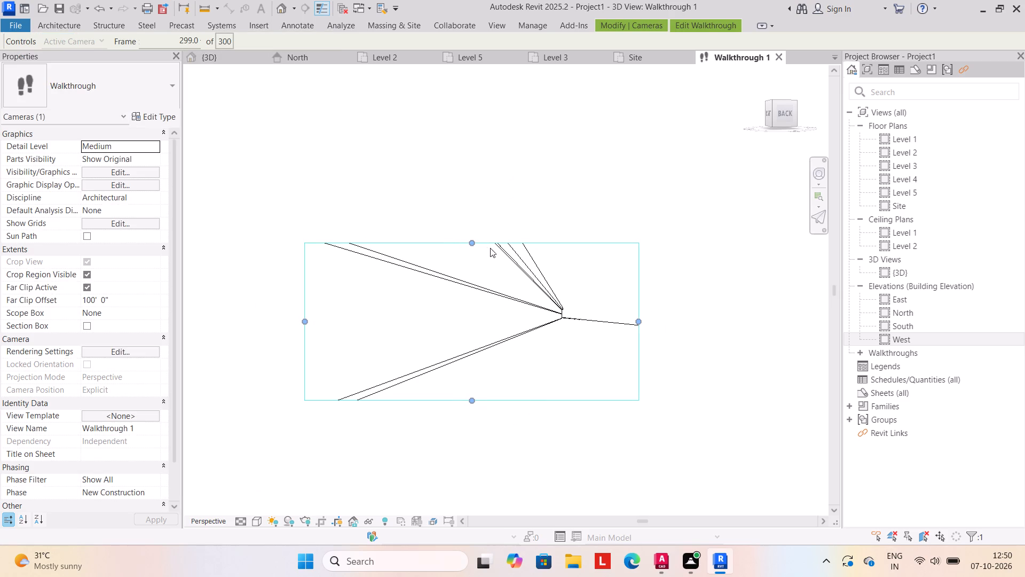
left_click(467, 128)
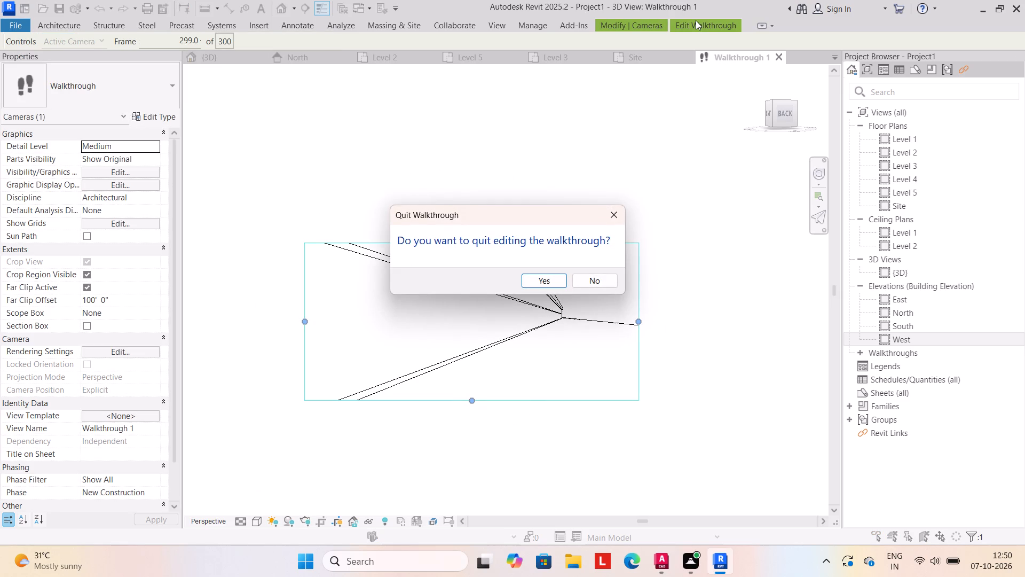
left_click(696, 20)
left_click(629, 20)
left_click(610, 219)
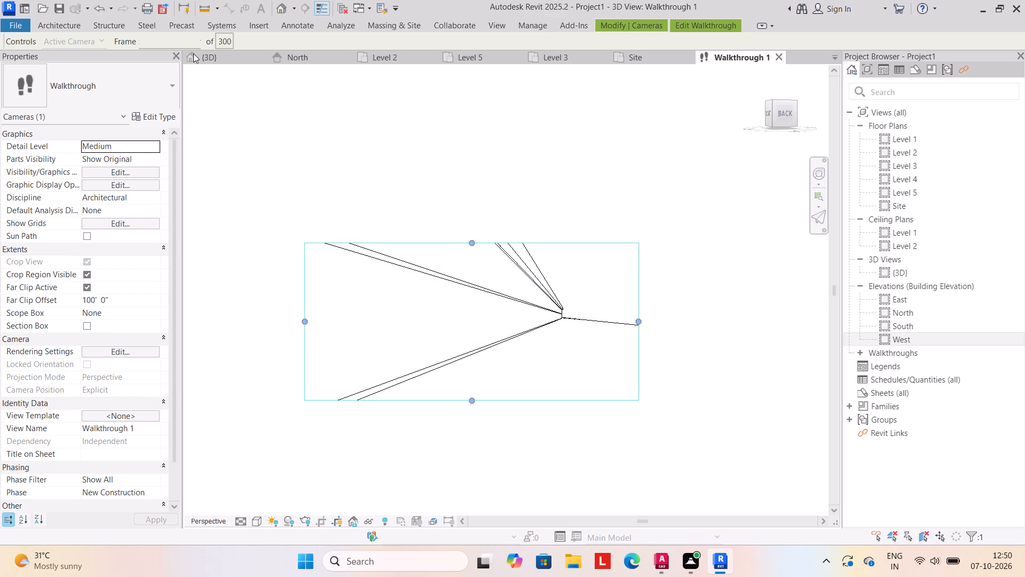
Review the walkthrough's total frames, speed and key frame settings.
left_click(198, 39)
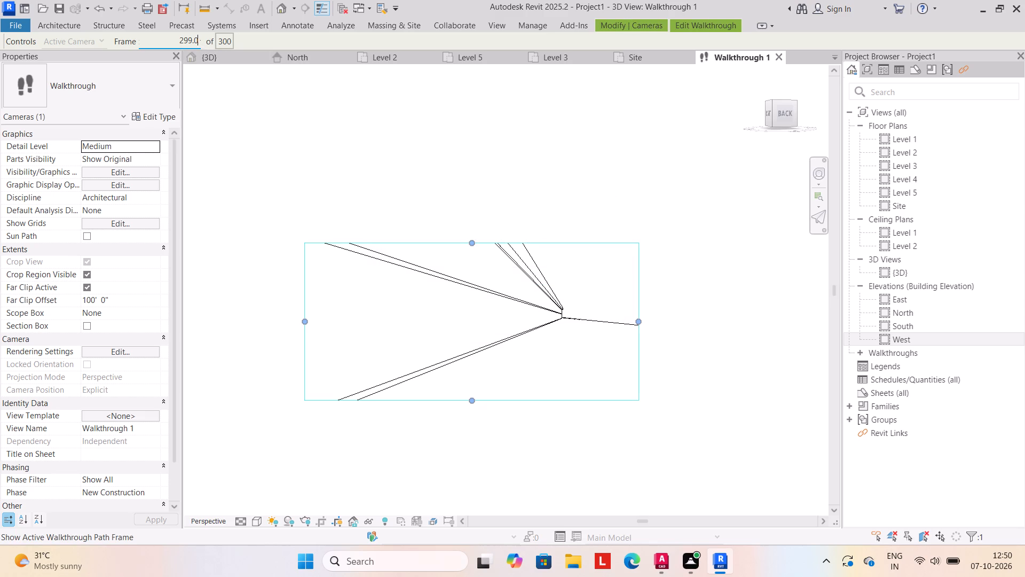
left_click(227, 38)
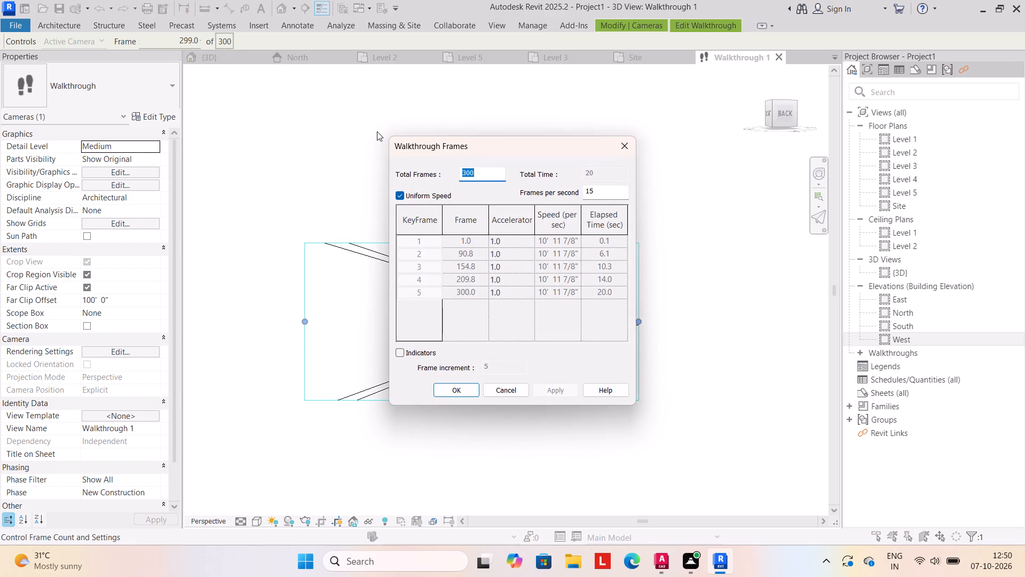
left_click(463, 391)
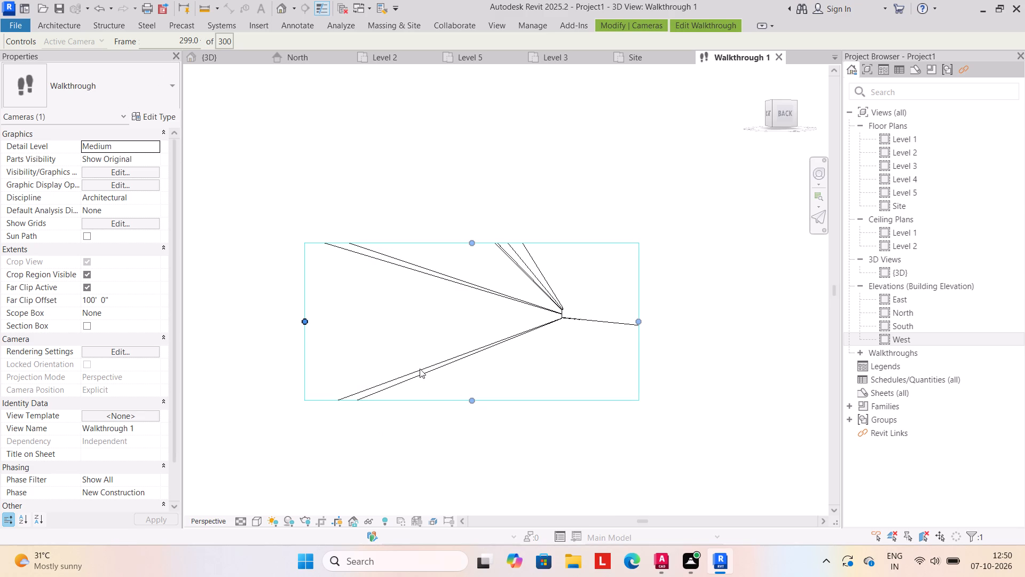
Enlarge the walkthrough view's crop region at its bottom, right, top and left edges, and continue editing the walkthrough.
scroll(452, 337, "down", 6)
left_click_drag(452, 361, 463, 426)
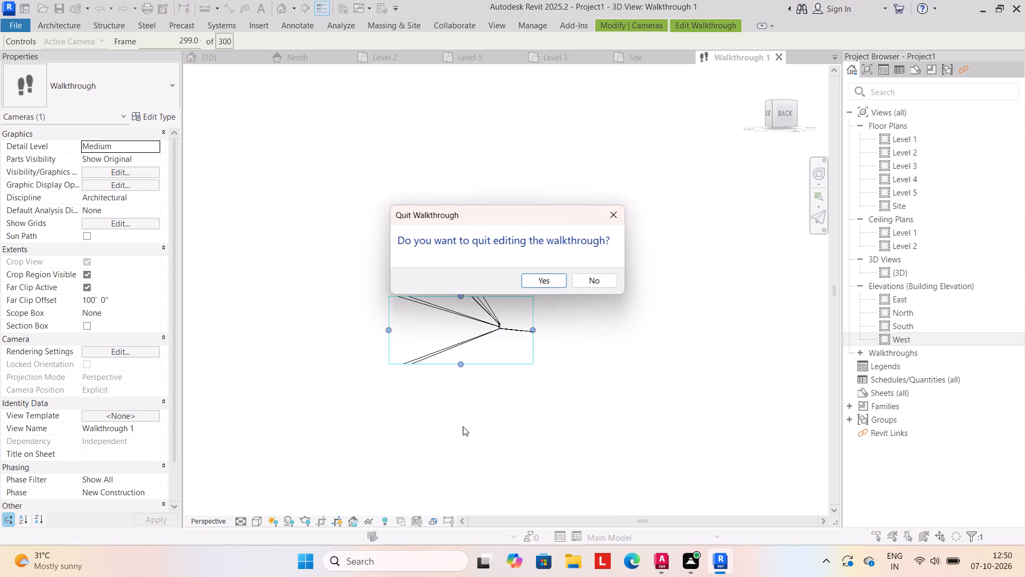
left_click_drag(463, 426, 464, 429)
left_click(625, 215)
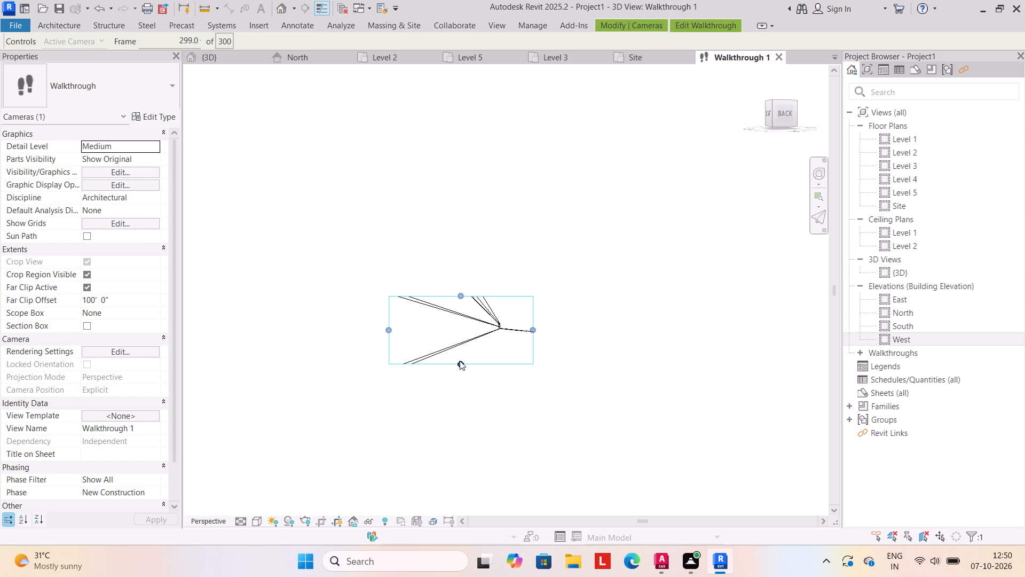
left_click_drag(458, 364, 458, 464)
left_click_drag(531, 379, 536, 377)
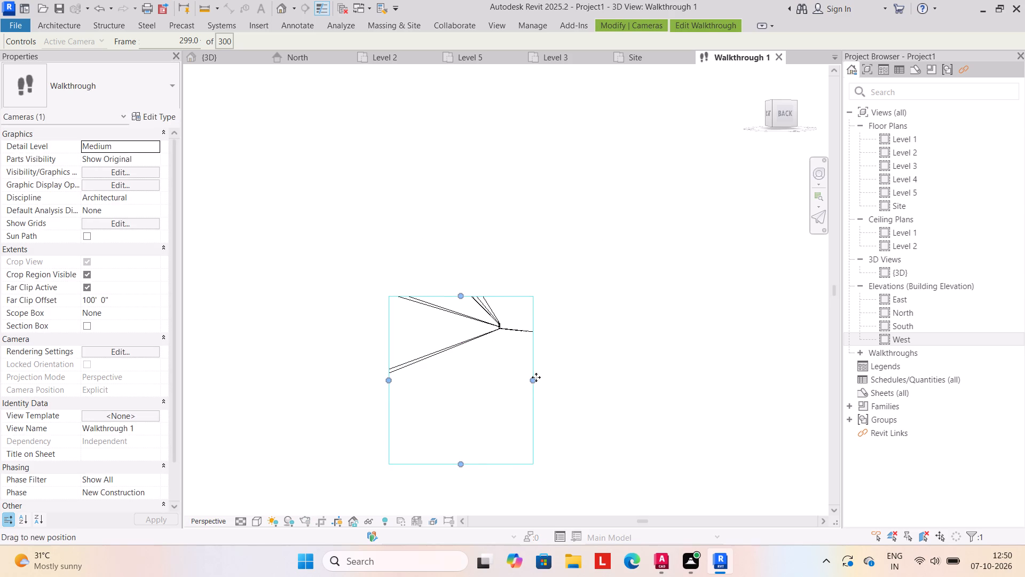
left_click_drag(536, 377, 751, 366)
left_click_drag(563, 291, 573, 193)
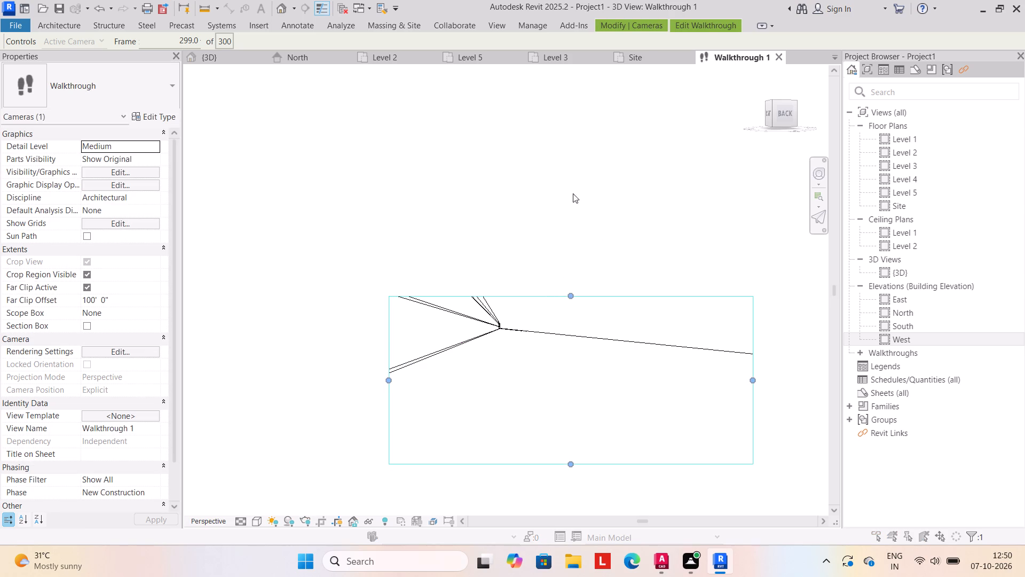
left_click_drag(573, 193, 574, 137)
left_click(613, 213)
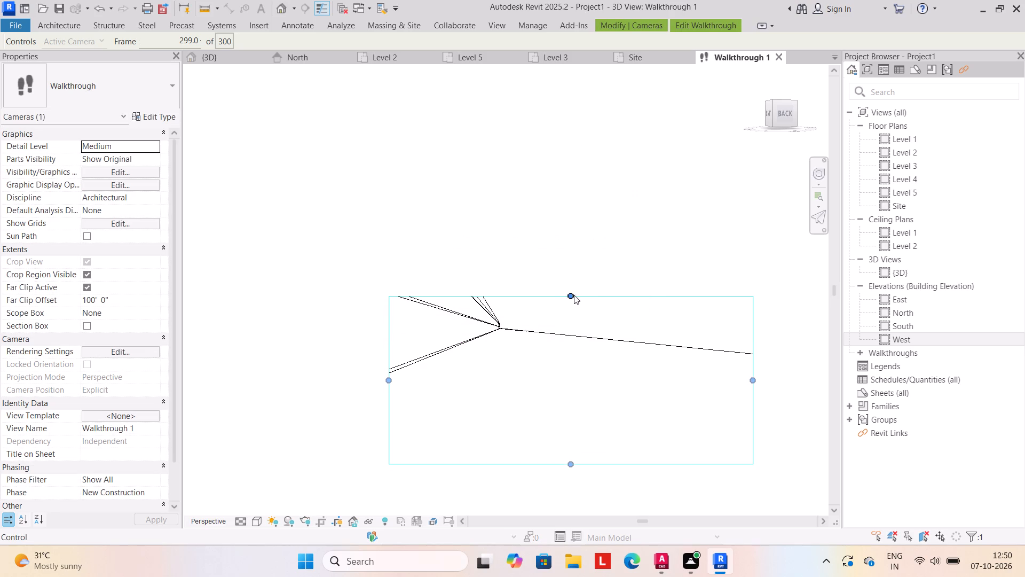
left_click_drag(569, 294, 573, 136)
left_click_drag(387, 300, 374, 301)
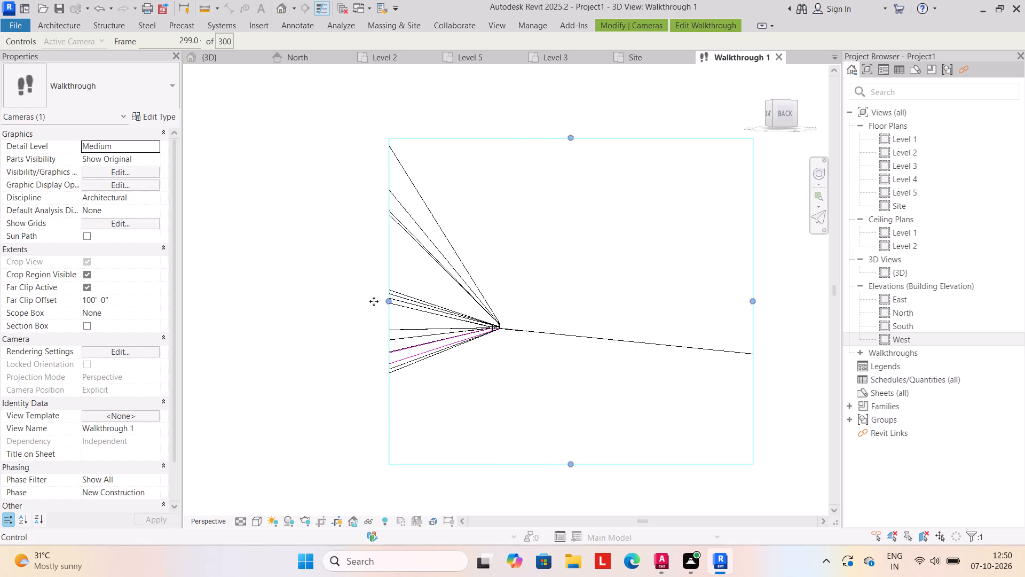
left_click_drag(374, 301, 224, 315)
Play the walkthrough from frame 299, try to open the walkthrough view, and continue editing the walkthrough.
scroll(368, 396, "down", 9)
middle_click_drag(366, 397, 539, 318)
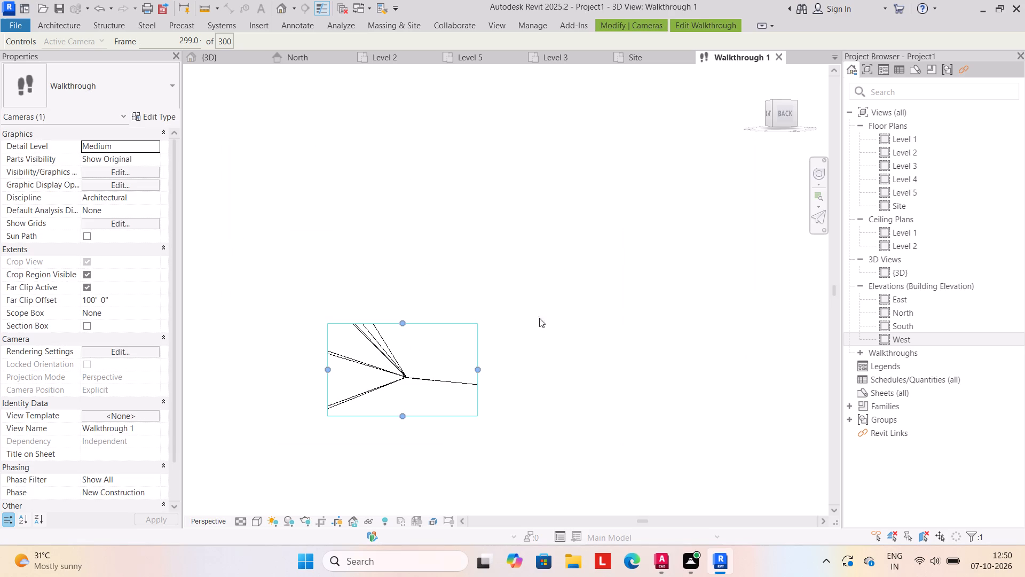
middle_click_drag(539, 318, 559, 314)
left_click(709, 22)
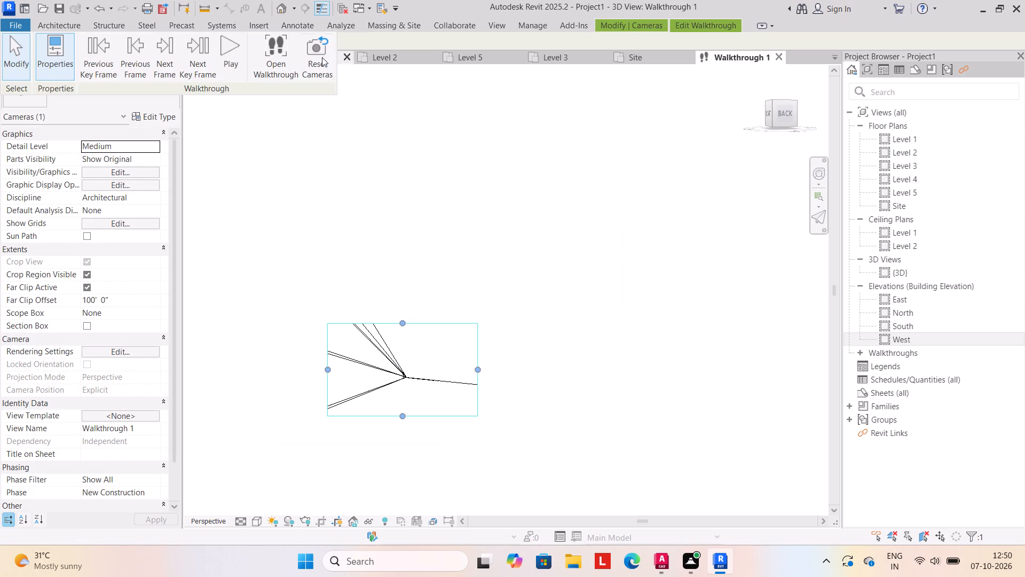
left_click(225, 44)
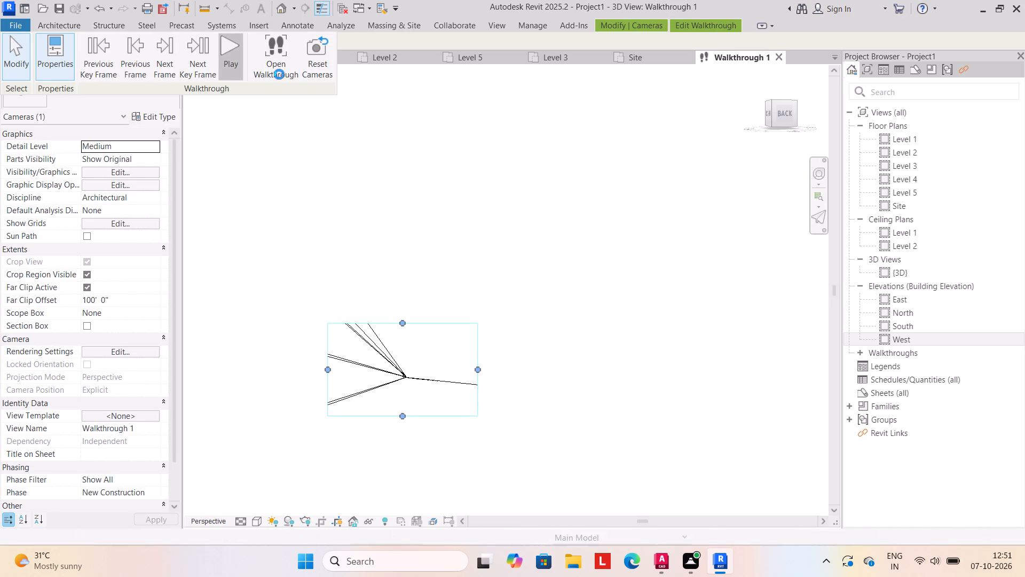
left_click(279, 58)
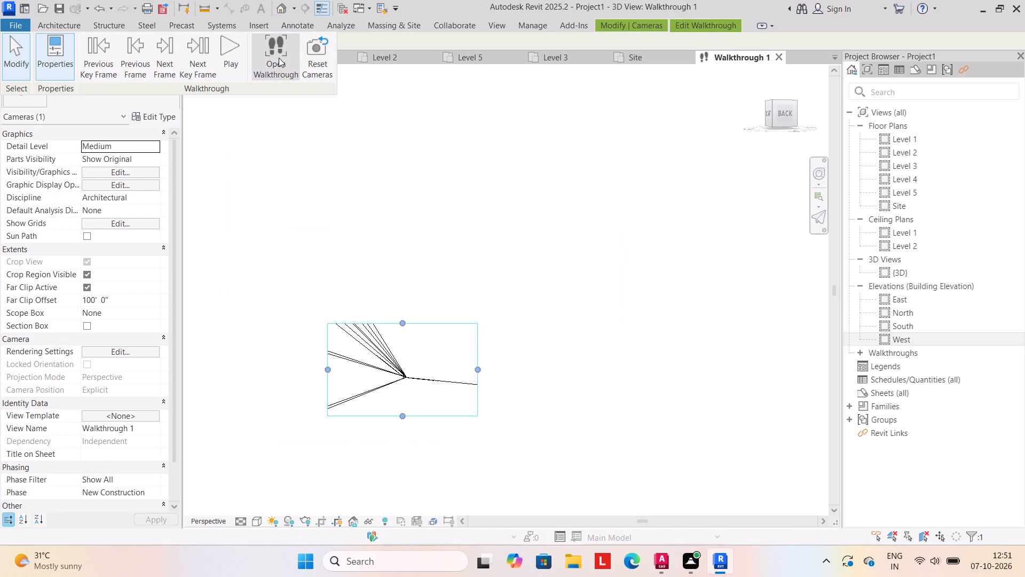
left_click(274, 48)
double_click(271, 52)
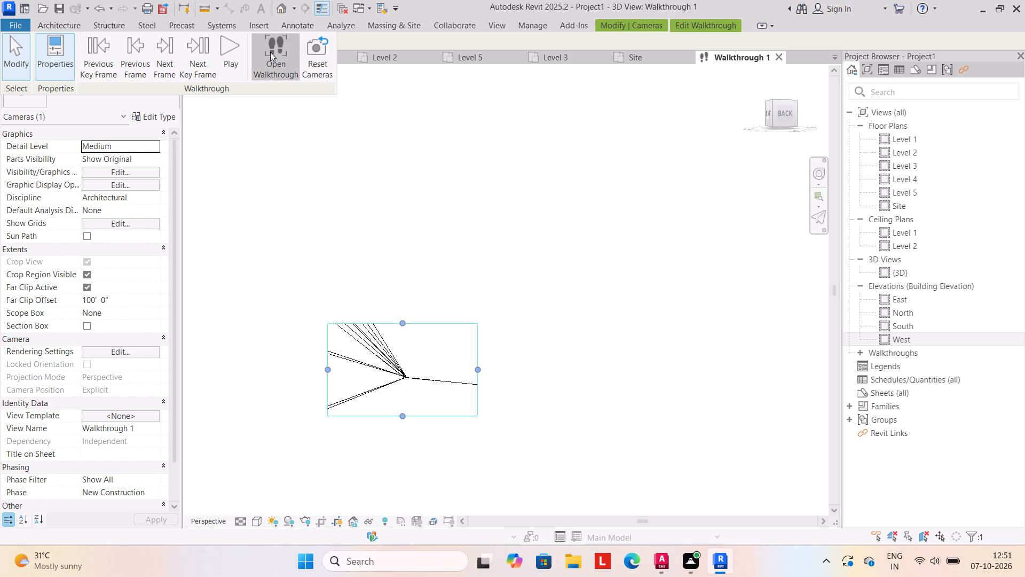
double_click(273, 58)
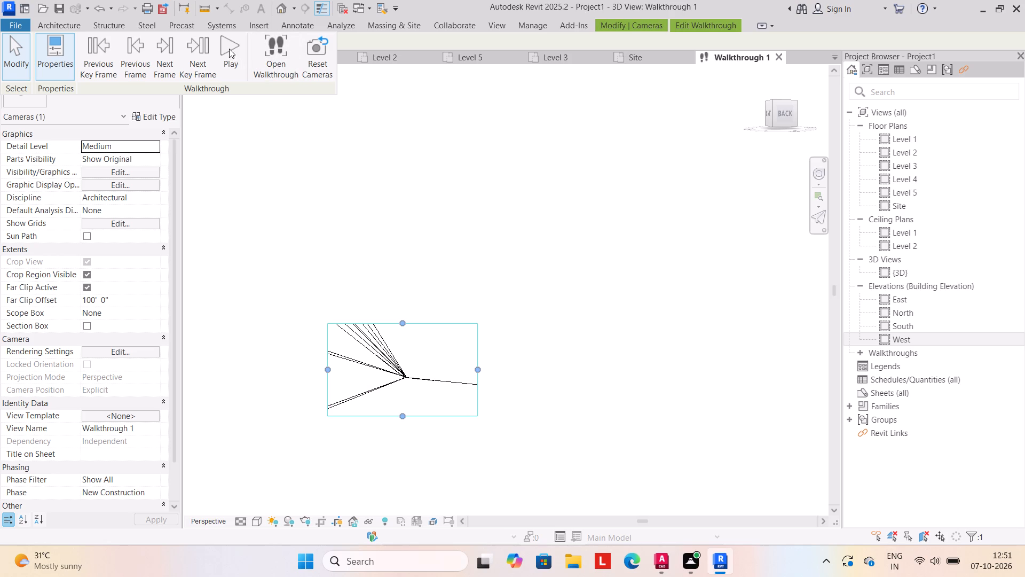
left_click(228, 46)
left_click(713, 24)
left_click(641, 24)
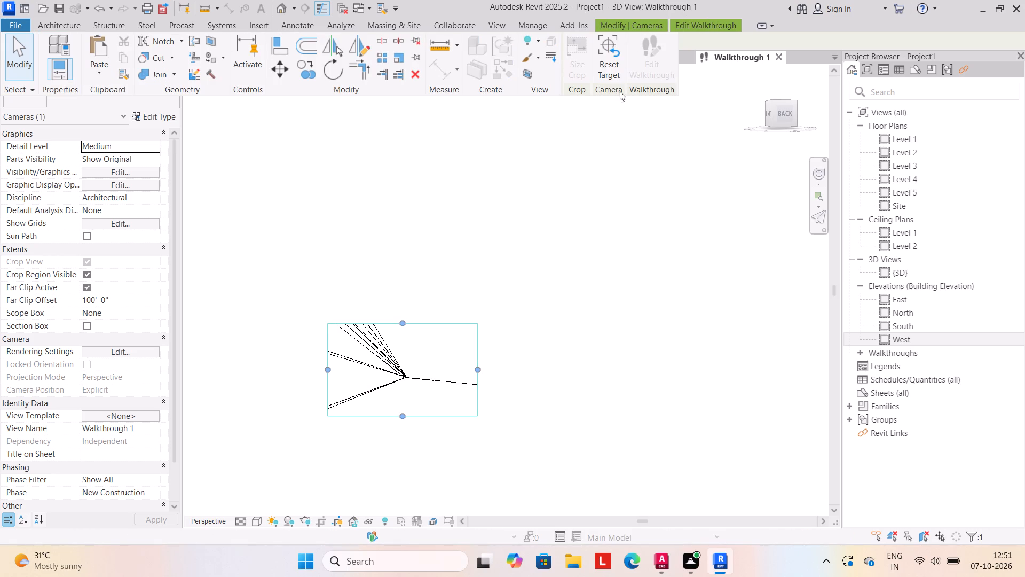
left_click(611, 131)
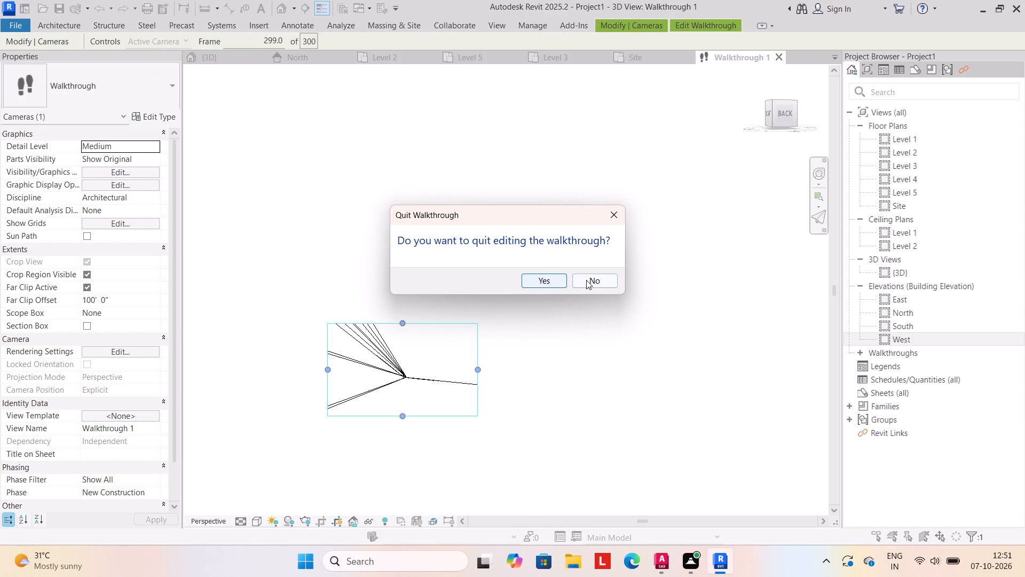
left_click(588, 280)
Close the Walkthrough 1 view and deselect the walkthrough in the Site plan.
scroll(417, 262, "down", 2)
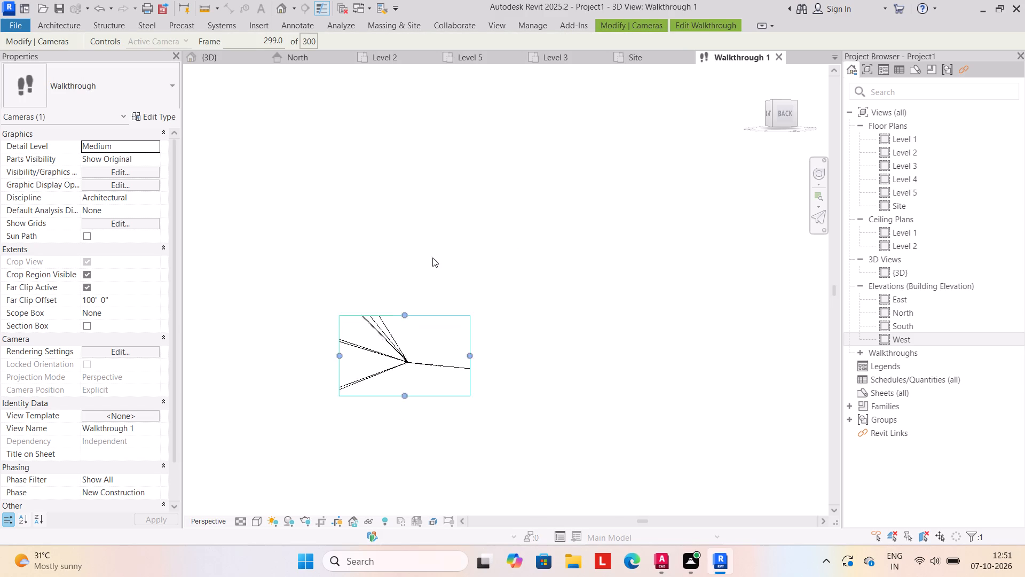
scroll(432, 258, "down", 2)
left_click(778, 56)
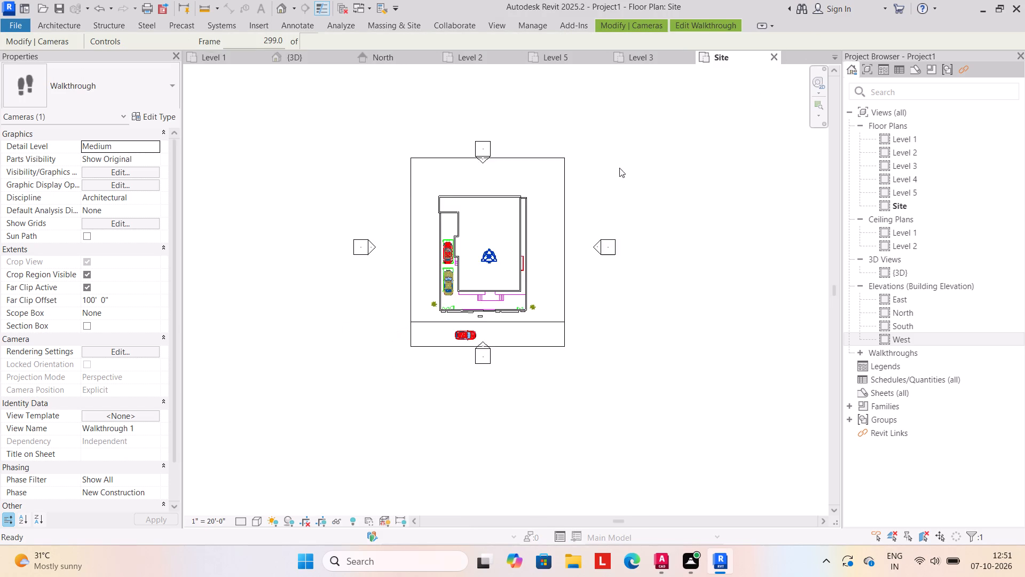
scroll(475, 167, "down", 3)
left_click(620, 163)
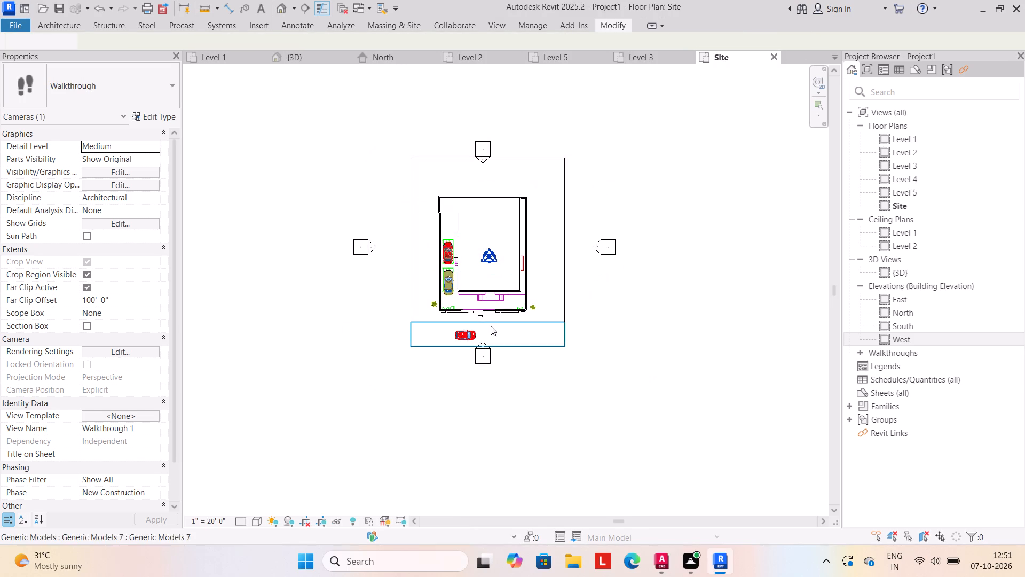
Switch to the {3D} view and bring the whole house into closer view.
left_click(304, 60)
scroll(349, 183, "down", 4)
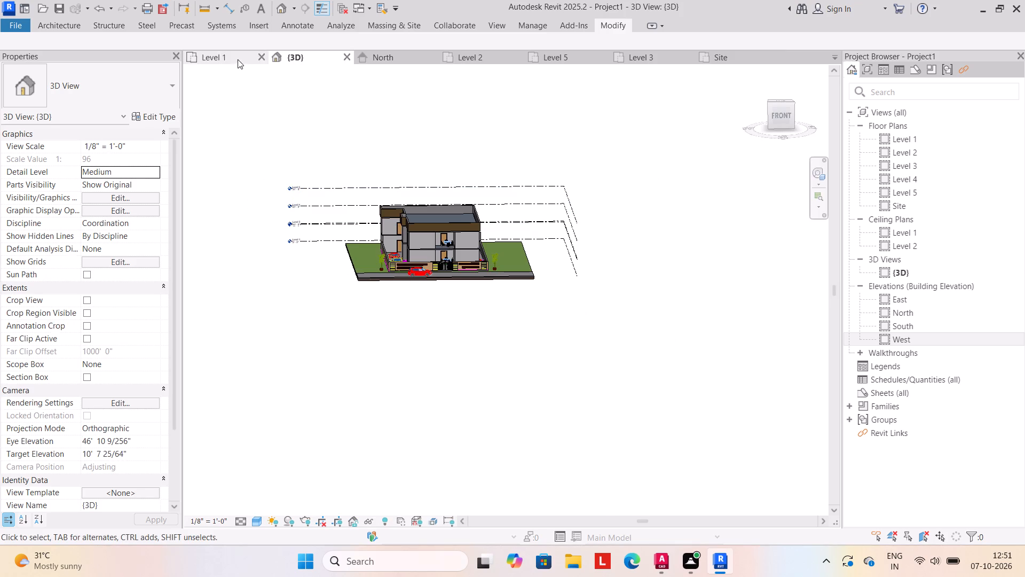
scroll(442, 293, "up", 4)
middle_click_drag(464, 329, 490, 425)
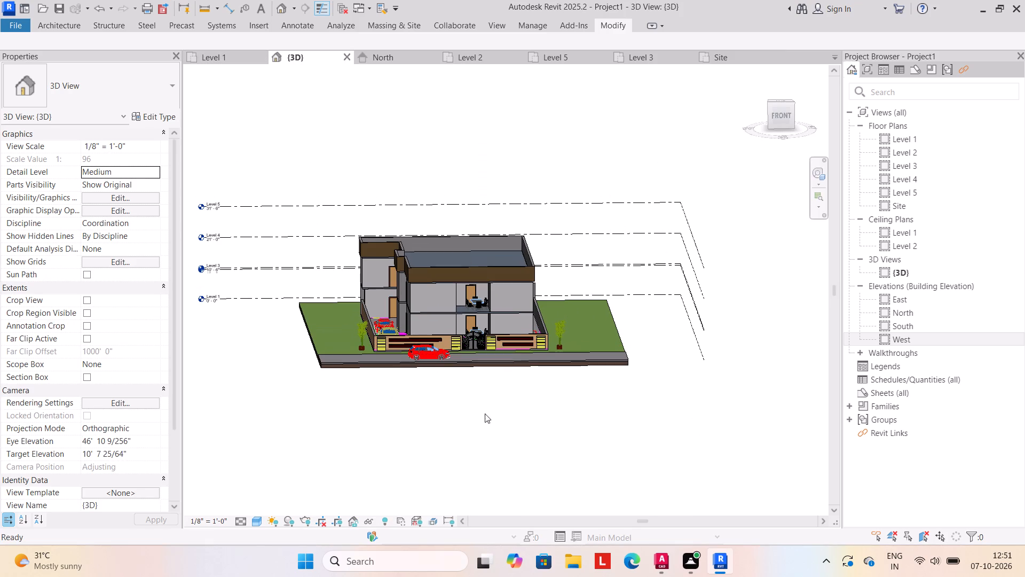
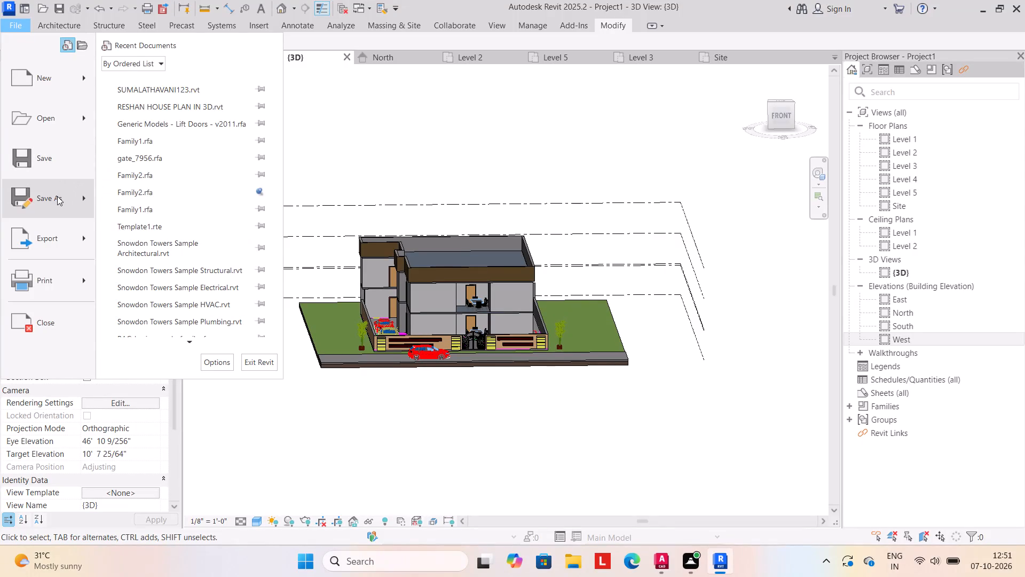
Save the house model as a project file named FUGI1.dwg on the Desktop.
left_click(57, 196)
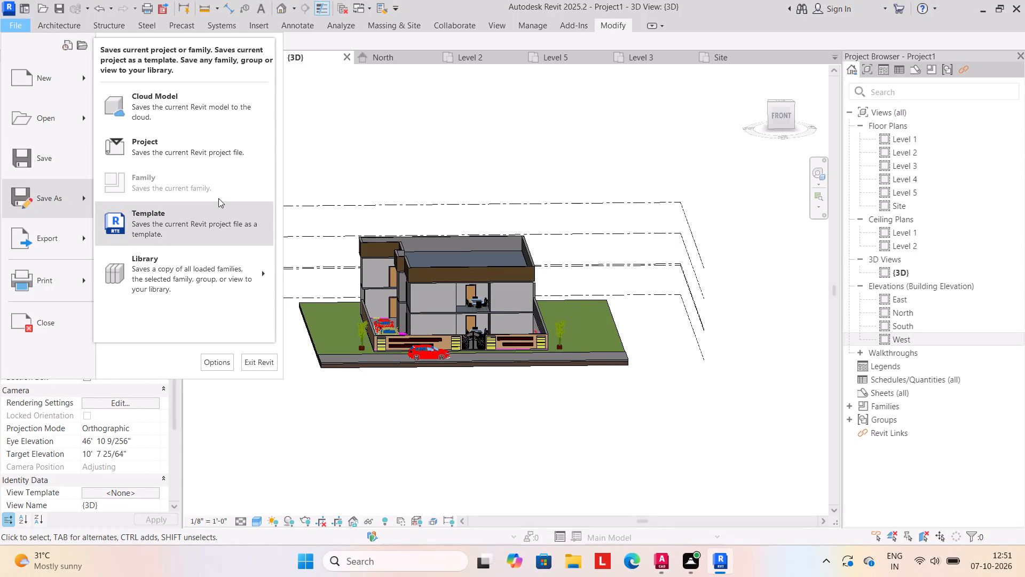
left_click(207, 144)
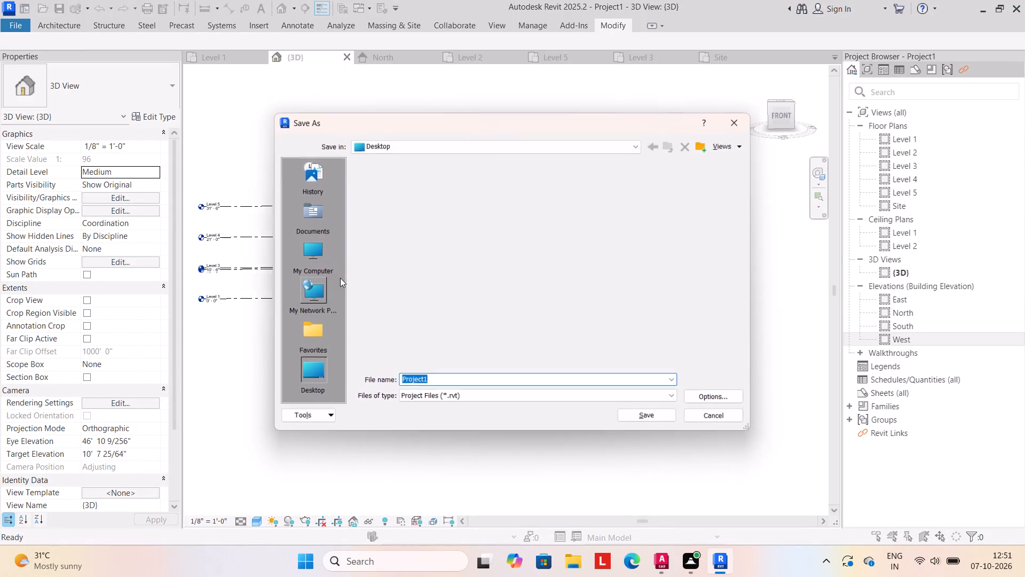
left_click(452, 380)
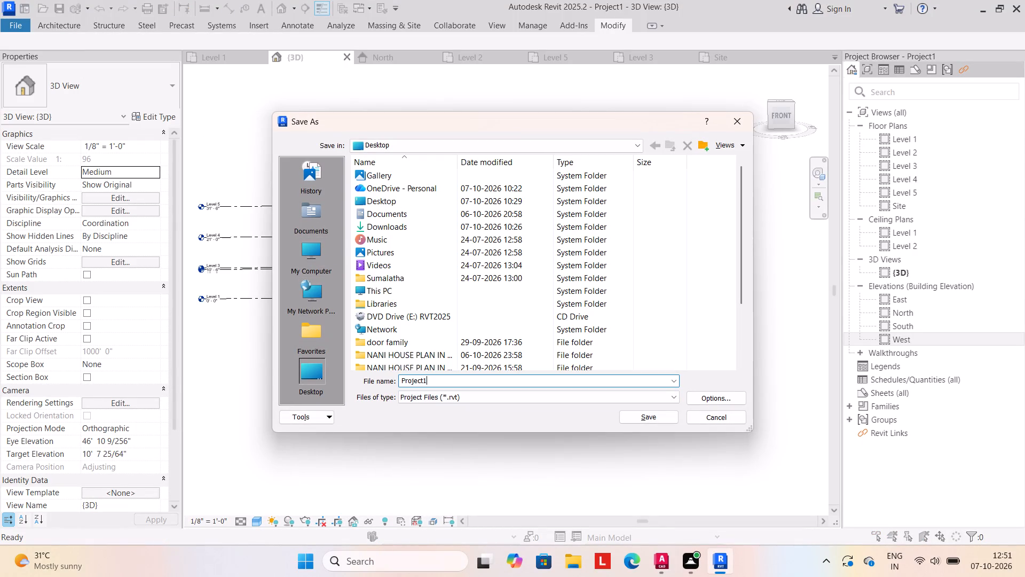
key("BackSpace")
key("BackSpace")
key("BackSpace")
key("BackSpace")
key("BackSpace")
key("BackSpace")
key("BackSpace")
key("BackSpace")
key("BackSpace")
key("BackSpace")
key("BackSpace")
key("BackSpace")
key("BackSpace")
key("BackSpace")
key("BackSpace")
key("BackSpace")
key("BackSpace")
key("BackSpace")
key("f")
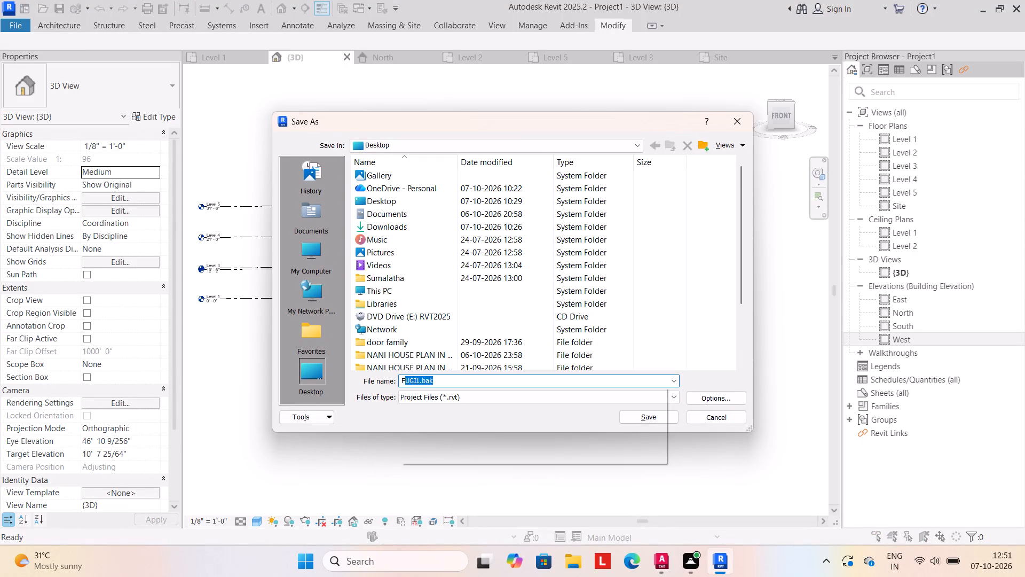
key("u")
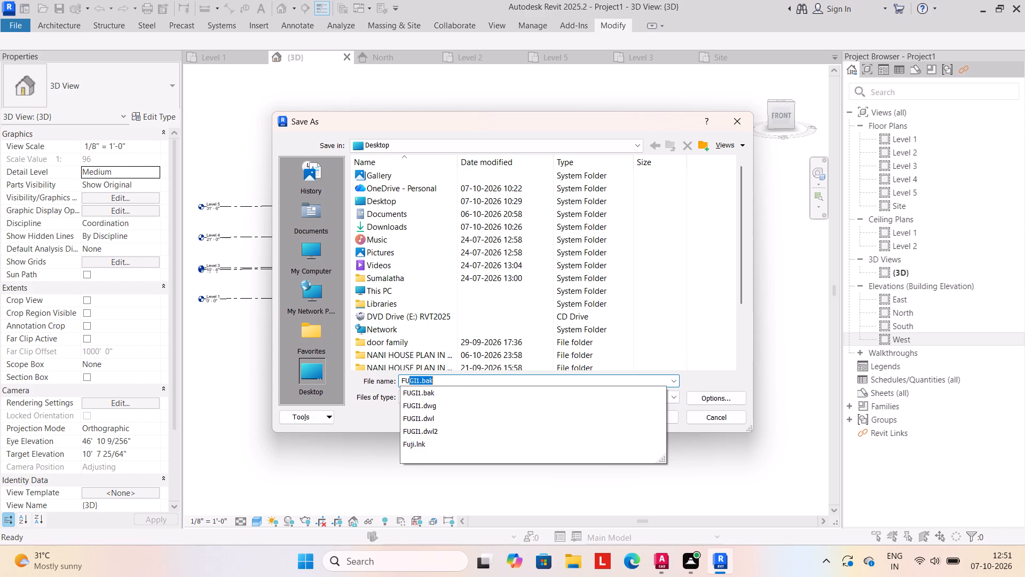
left_click(447, 406)
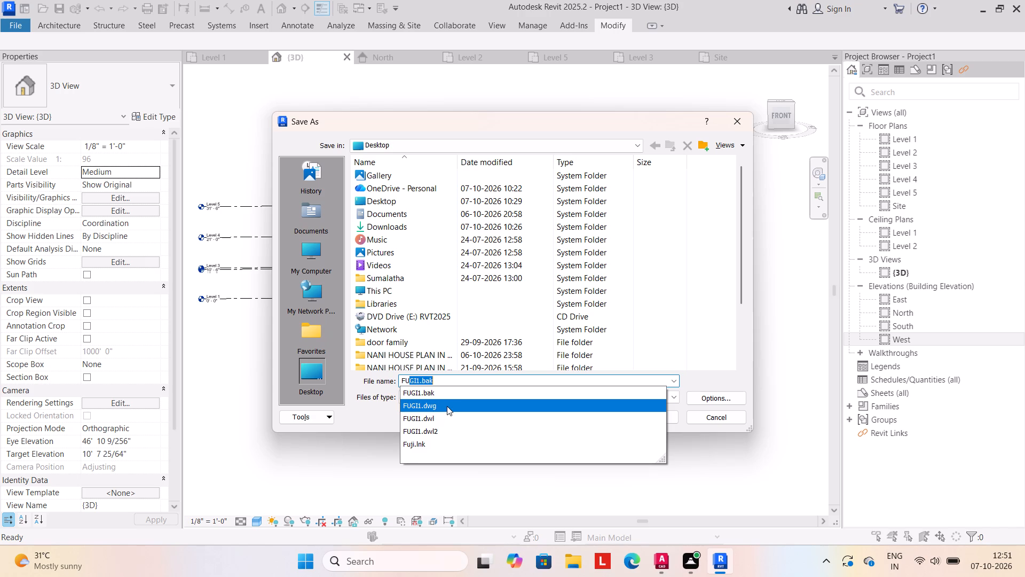
left_click(648, 419)
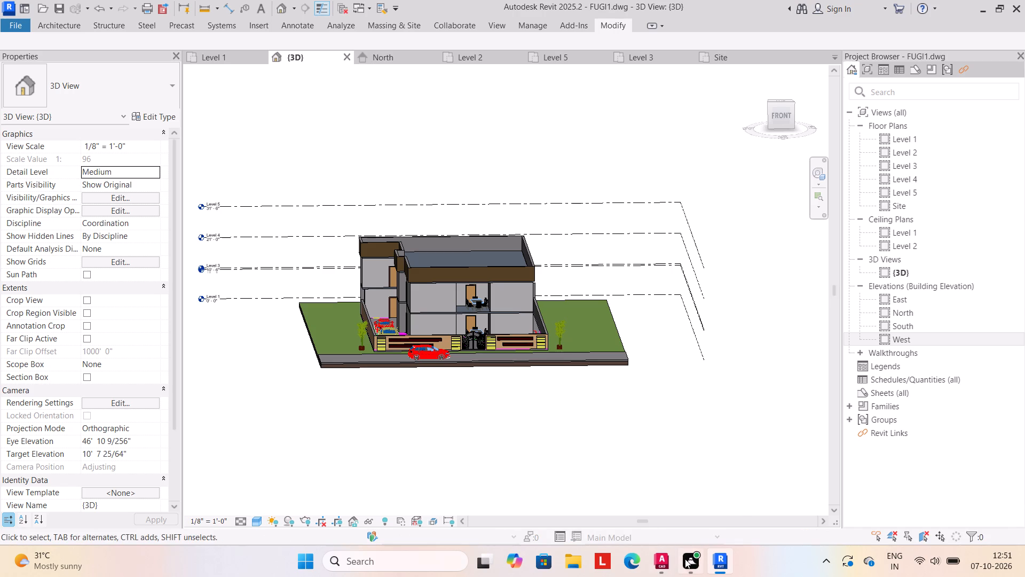
Save the project again as a project file on the Desktop, keeping the name FUGI1.dwg.rvt.
left_click(13, 19)
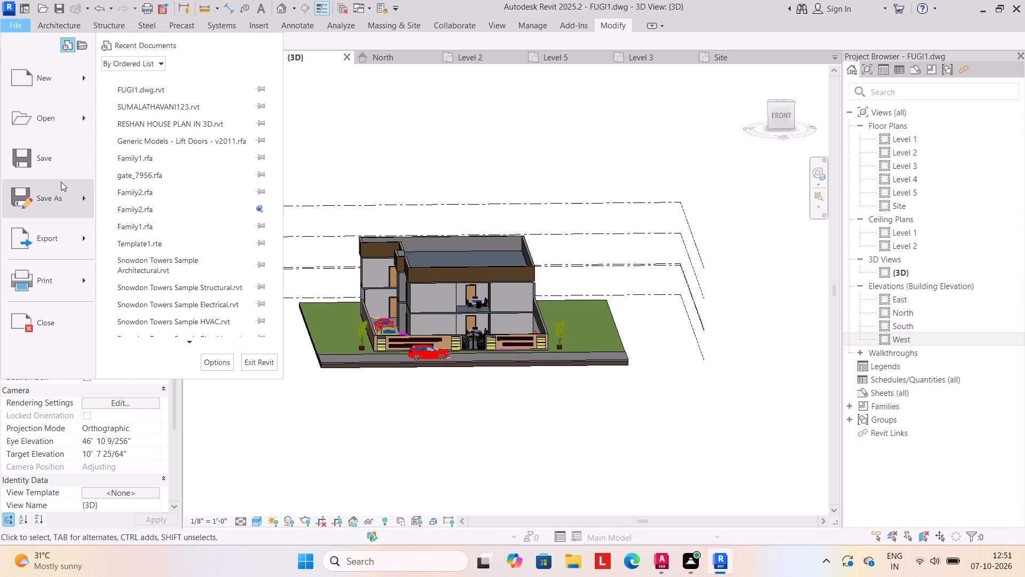
left_click(57, 193)
left_click(176, 150)
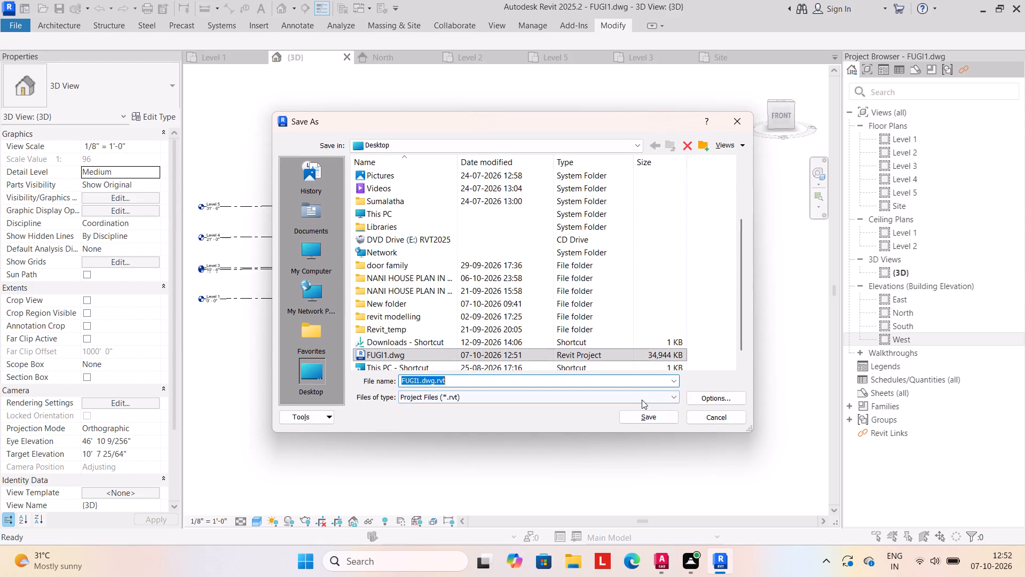
left_click(646, 416)
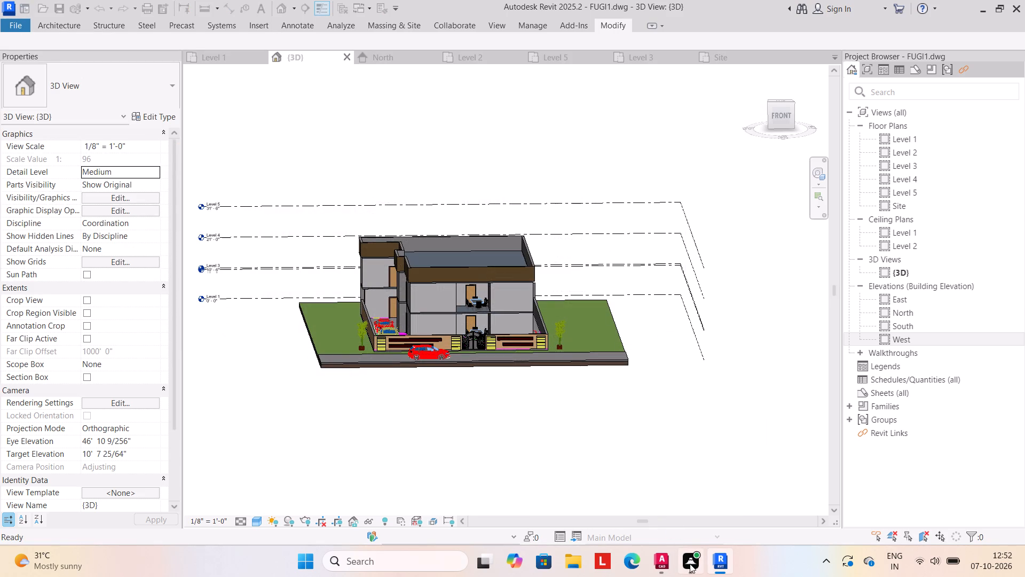